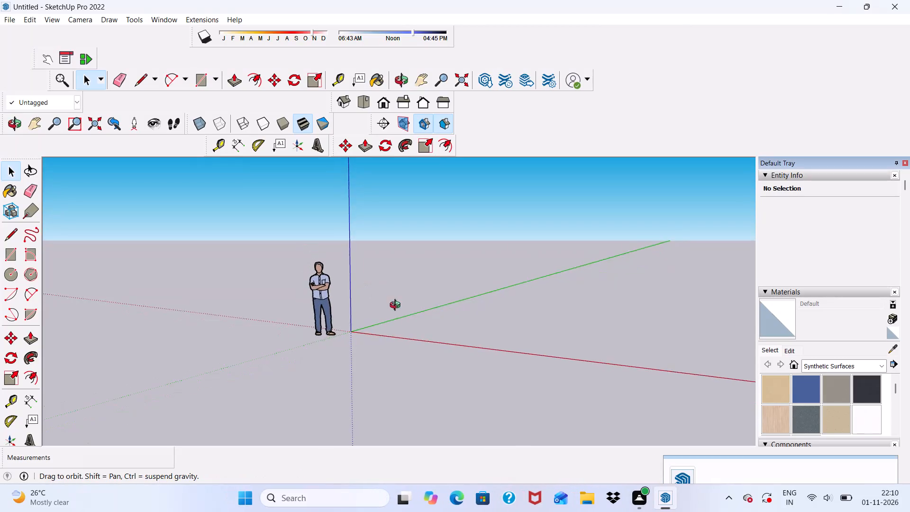
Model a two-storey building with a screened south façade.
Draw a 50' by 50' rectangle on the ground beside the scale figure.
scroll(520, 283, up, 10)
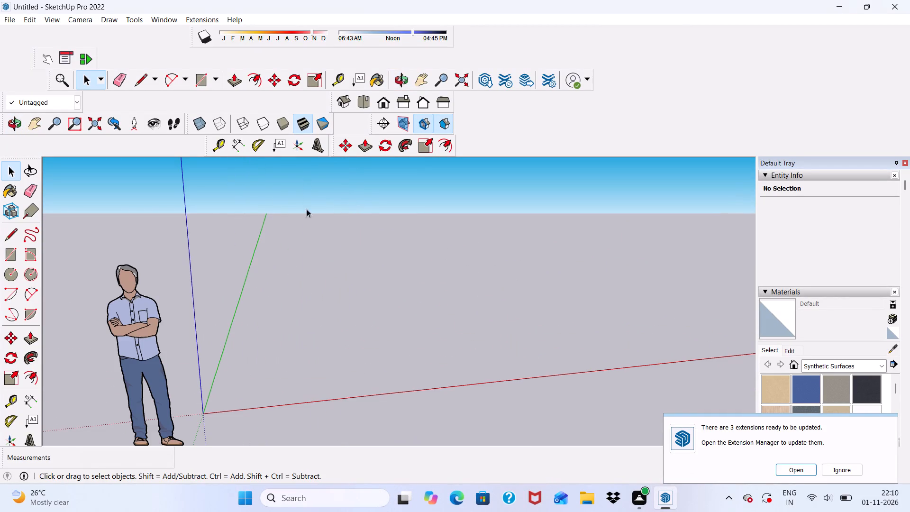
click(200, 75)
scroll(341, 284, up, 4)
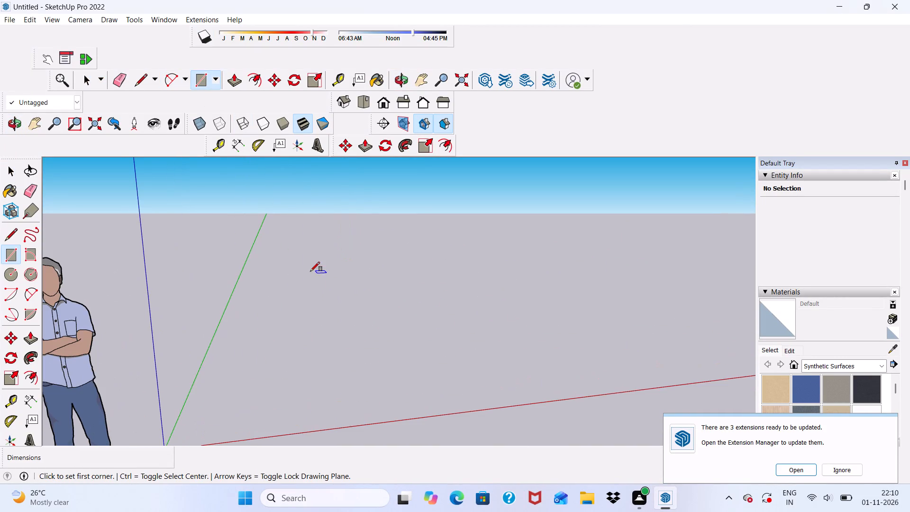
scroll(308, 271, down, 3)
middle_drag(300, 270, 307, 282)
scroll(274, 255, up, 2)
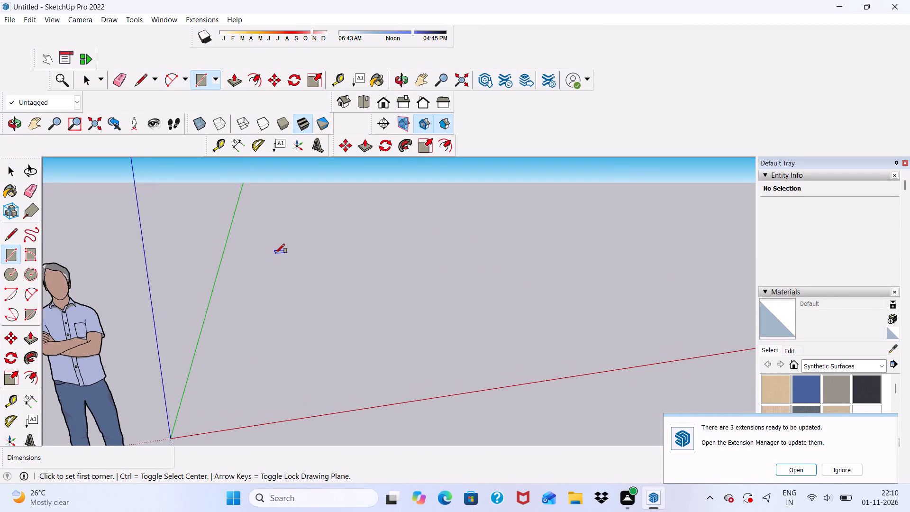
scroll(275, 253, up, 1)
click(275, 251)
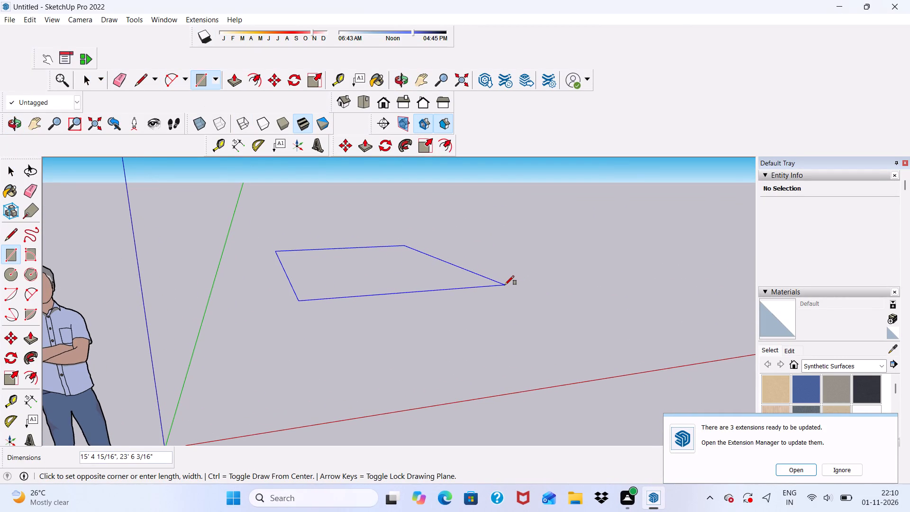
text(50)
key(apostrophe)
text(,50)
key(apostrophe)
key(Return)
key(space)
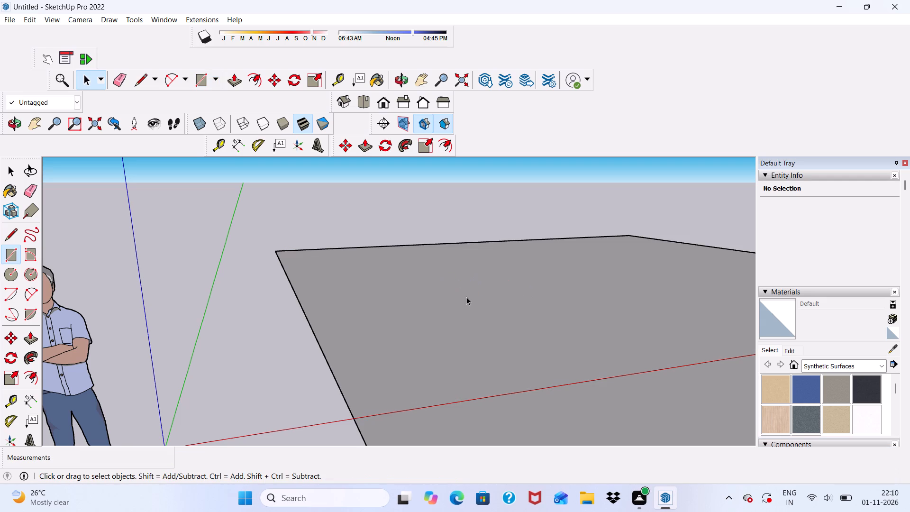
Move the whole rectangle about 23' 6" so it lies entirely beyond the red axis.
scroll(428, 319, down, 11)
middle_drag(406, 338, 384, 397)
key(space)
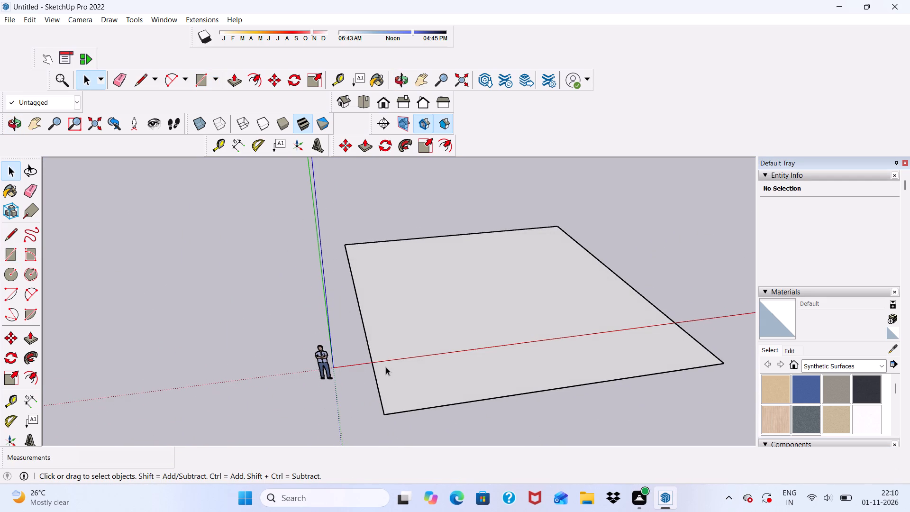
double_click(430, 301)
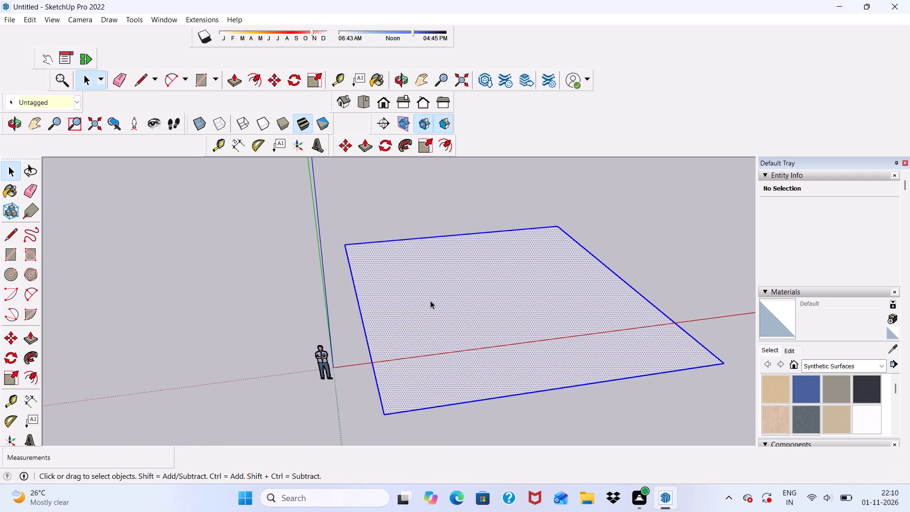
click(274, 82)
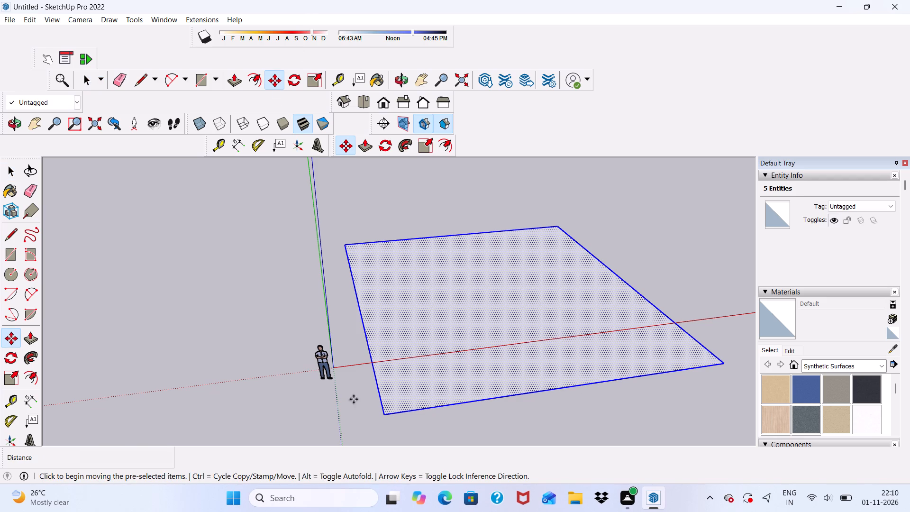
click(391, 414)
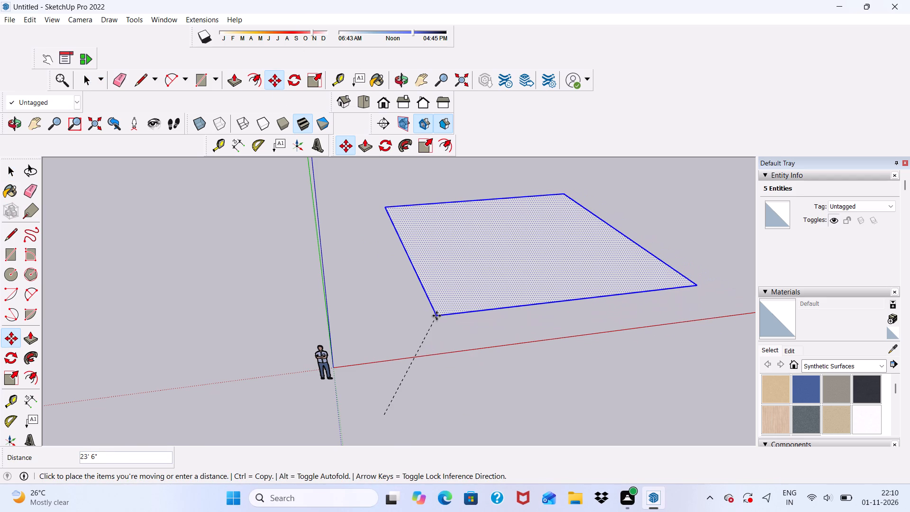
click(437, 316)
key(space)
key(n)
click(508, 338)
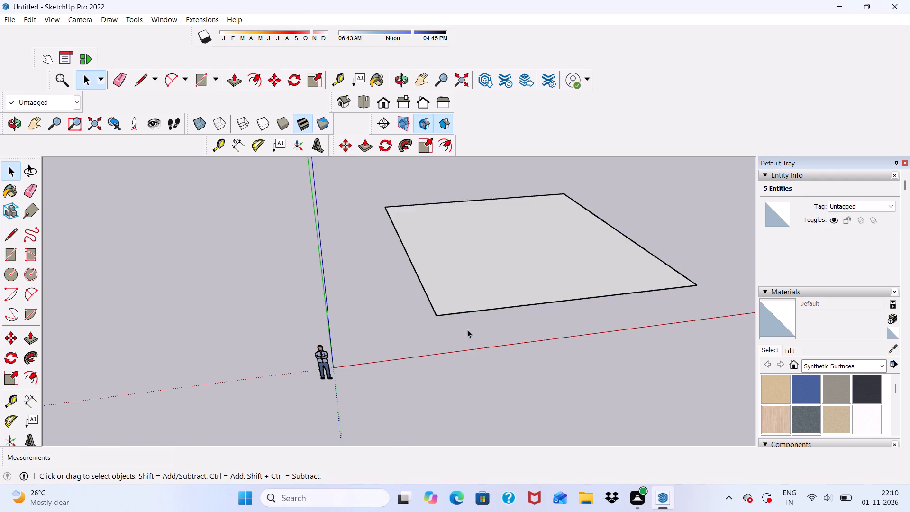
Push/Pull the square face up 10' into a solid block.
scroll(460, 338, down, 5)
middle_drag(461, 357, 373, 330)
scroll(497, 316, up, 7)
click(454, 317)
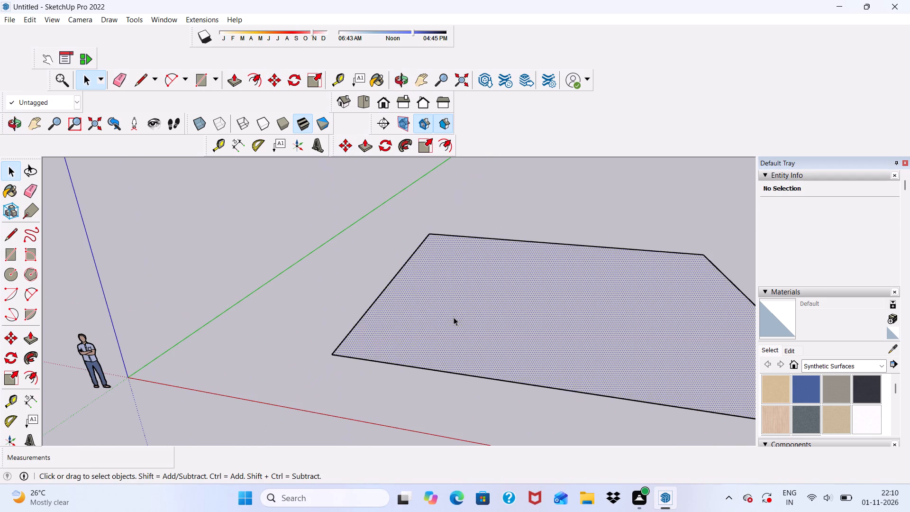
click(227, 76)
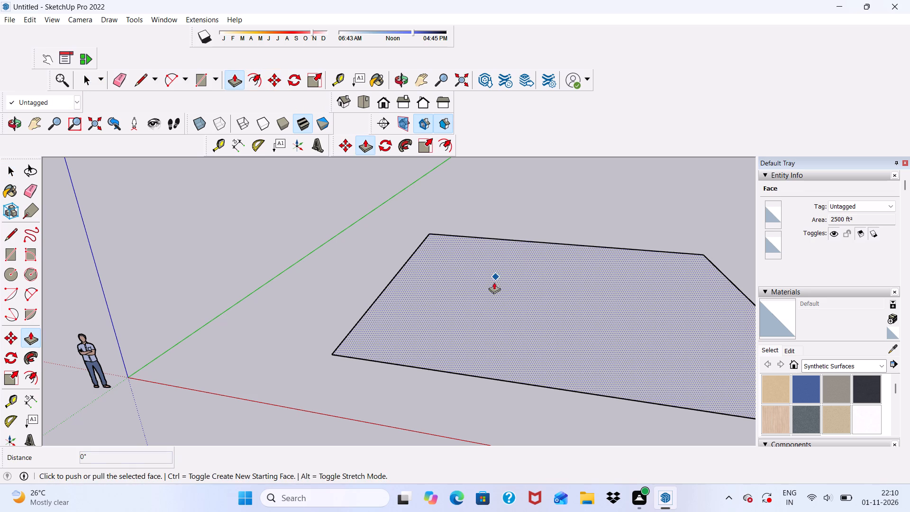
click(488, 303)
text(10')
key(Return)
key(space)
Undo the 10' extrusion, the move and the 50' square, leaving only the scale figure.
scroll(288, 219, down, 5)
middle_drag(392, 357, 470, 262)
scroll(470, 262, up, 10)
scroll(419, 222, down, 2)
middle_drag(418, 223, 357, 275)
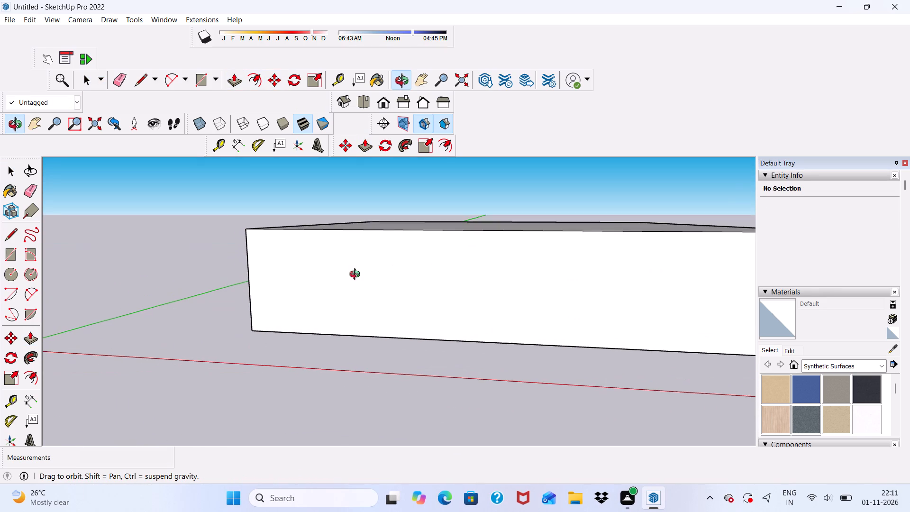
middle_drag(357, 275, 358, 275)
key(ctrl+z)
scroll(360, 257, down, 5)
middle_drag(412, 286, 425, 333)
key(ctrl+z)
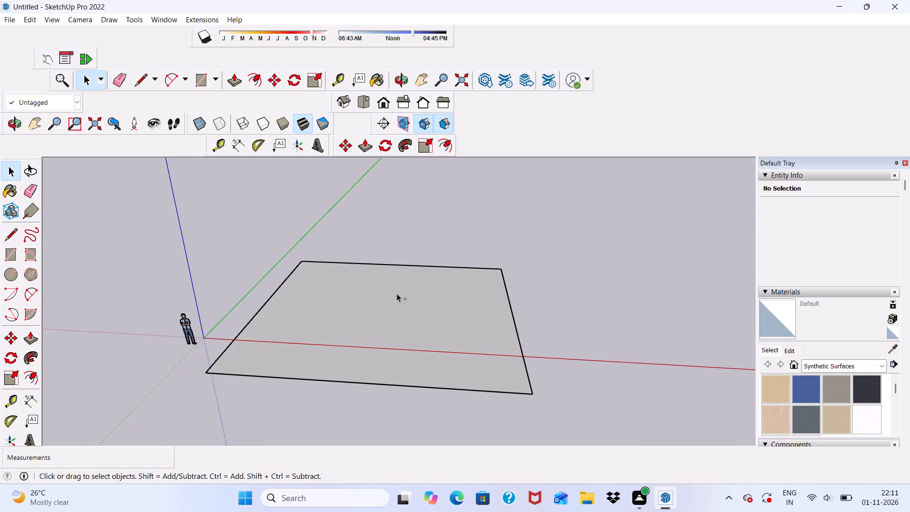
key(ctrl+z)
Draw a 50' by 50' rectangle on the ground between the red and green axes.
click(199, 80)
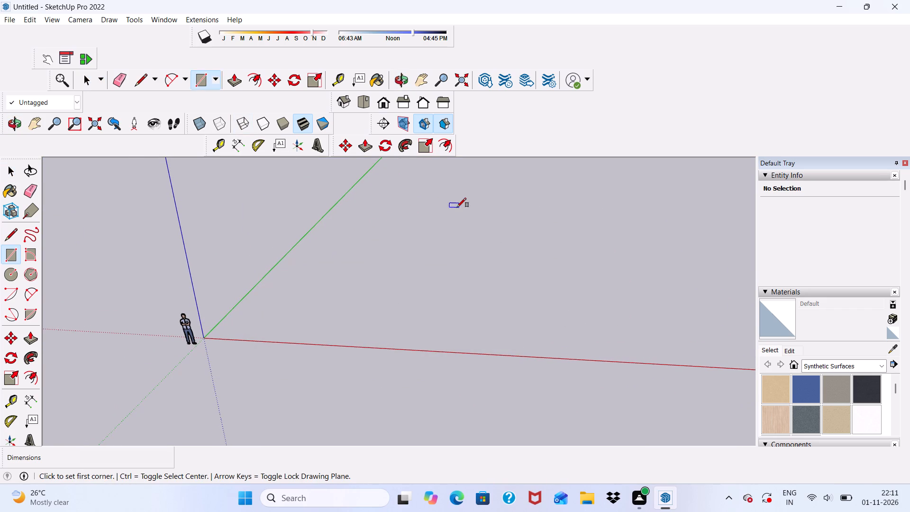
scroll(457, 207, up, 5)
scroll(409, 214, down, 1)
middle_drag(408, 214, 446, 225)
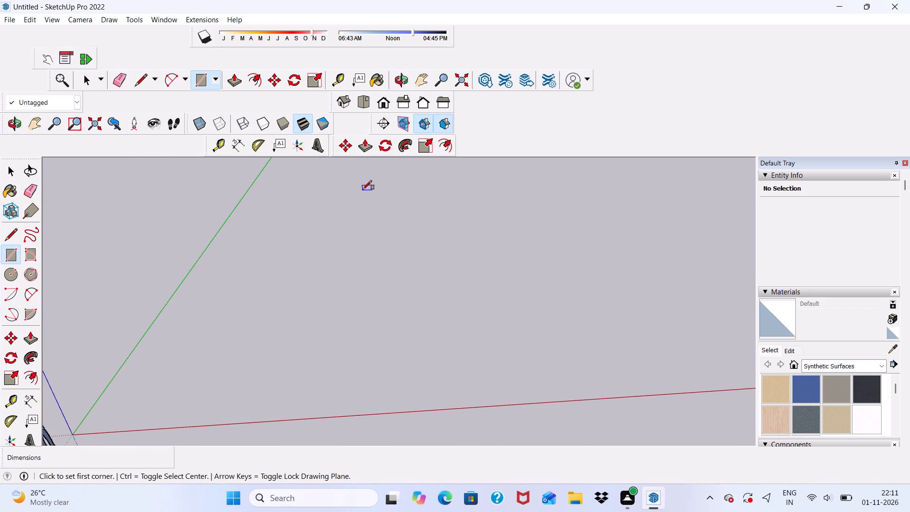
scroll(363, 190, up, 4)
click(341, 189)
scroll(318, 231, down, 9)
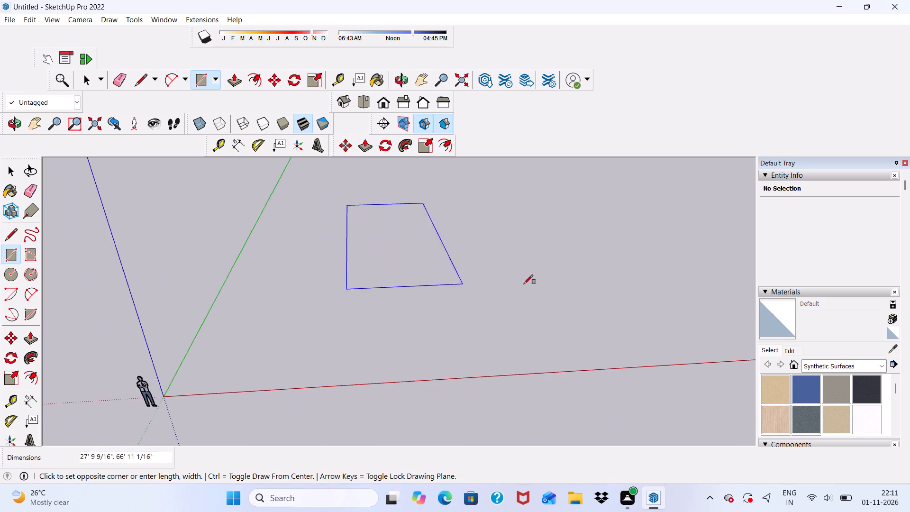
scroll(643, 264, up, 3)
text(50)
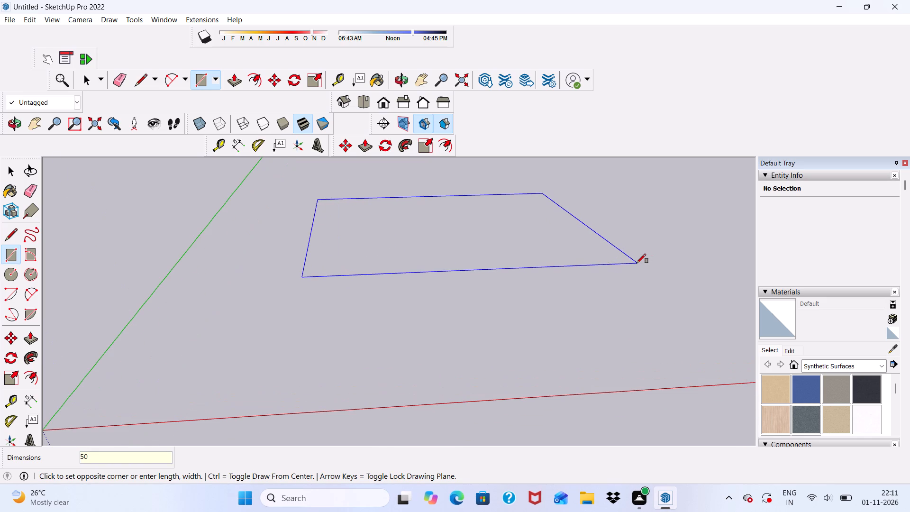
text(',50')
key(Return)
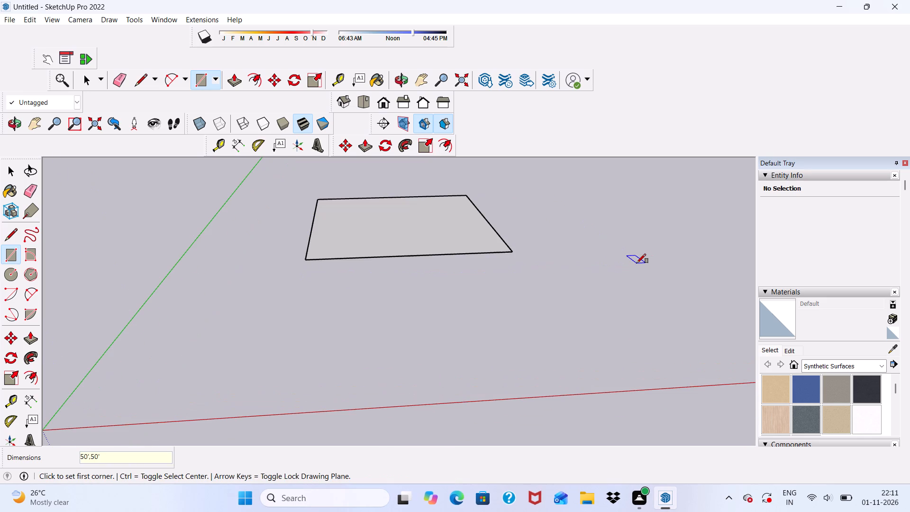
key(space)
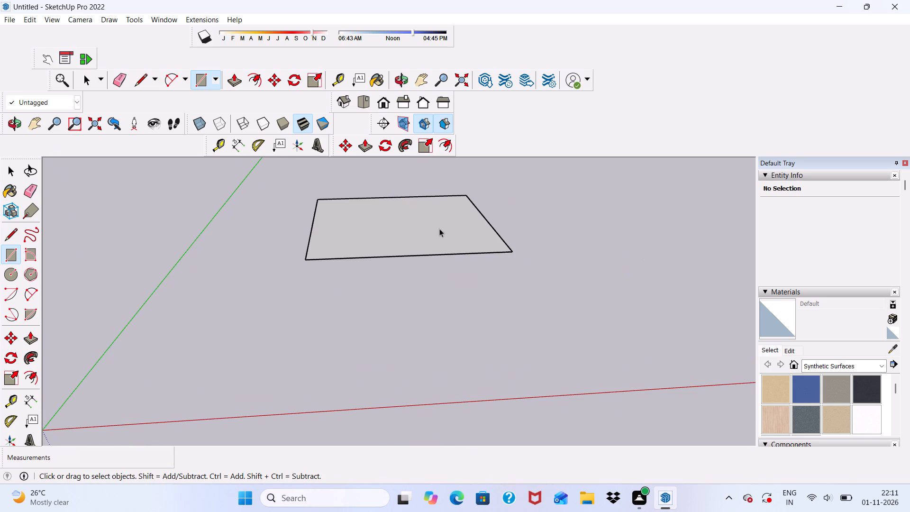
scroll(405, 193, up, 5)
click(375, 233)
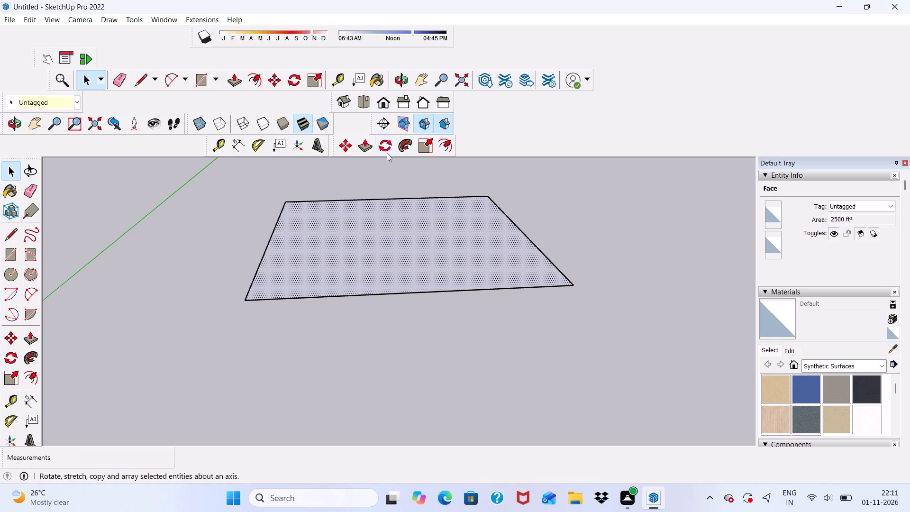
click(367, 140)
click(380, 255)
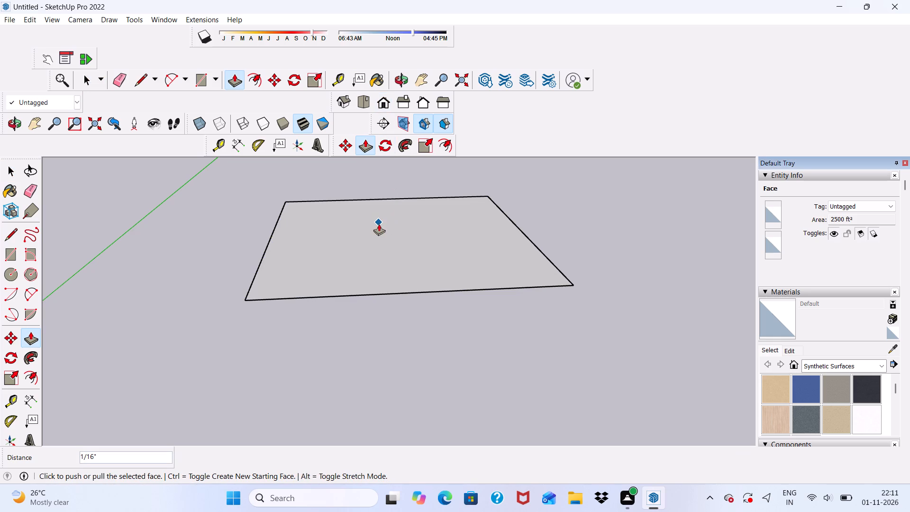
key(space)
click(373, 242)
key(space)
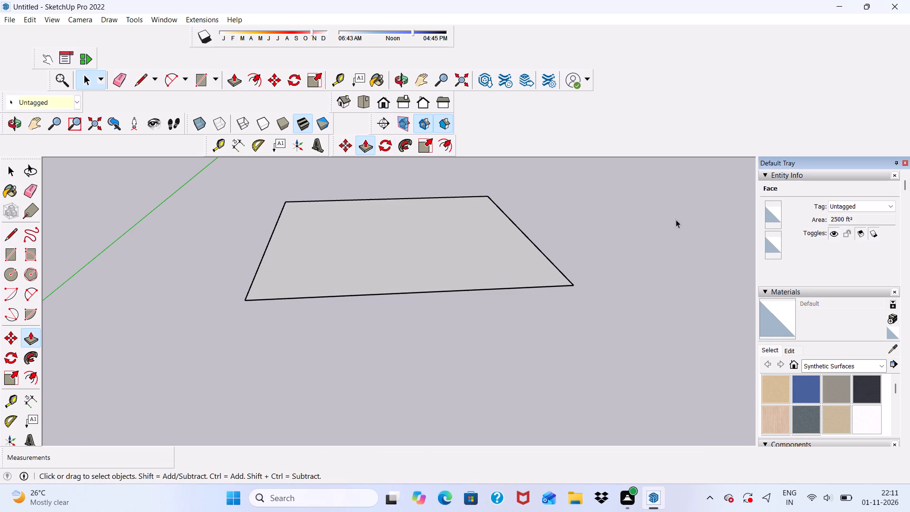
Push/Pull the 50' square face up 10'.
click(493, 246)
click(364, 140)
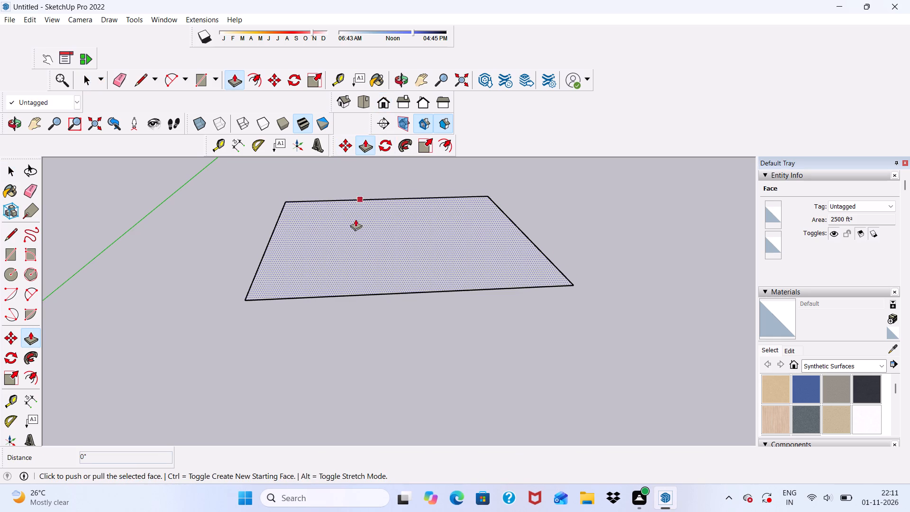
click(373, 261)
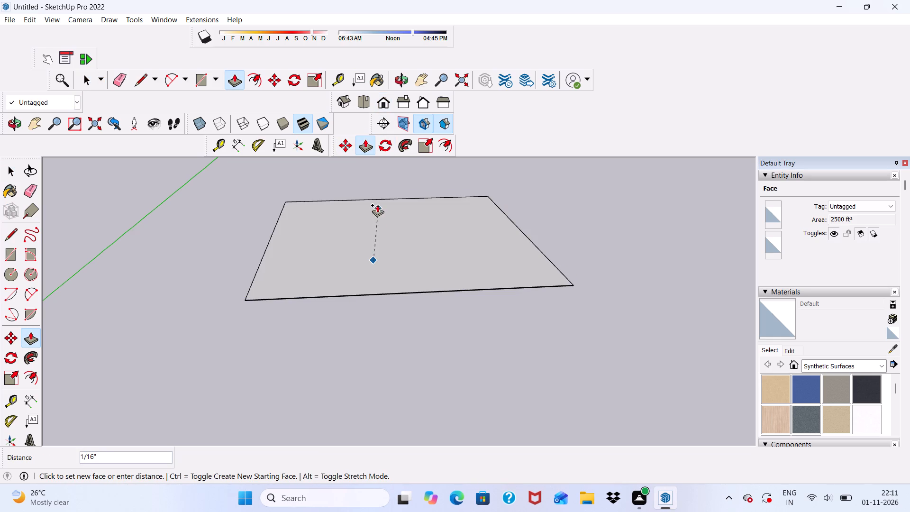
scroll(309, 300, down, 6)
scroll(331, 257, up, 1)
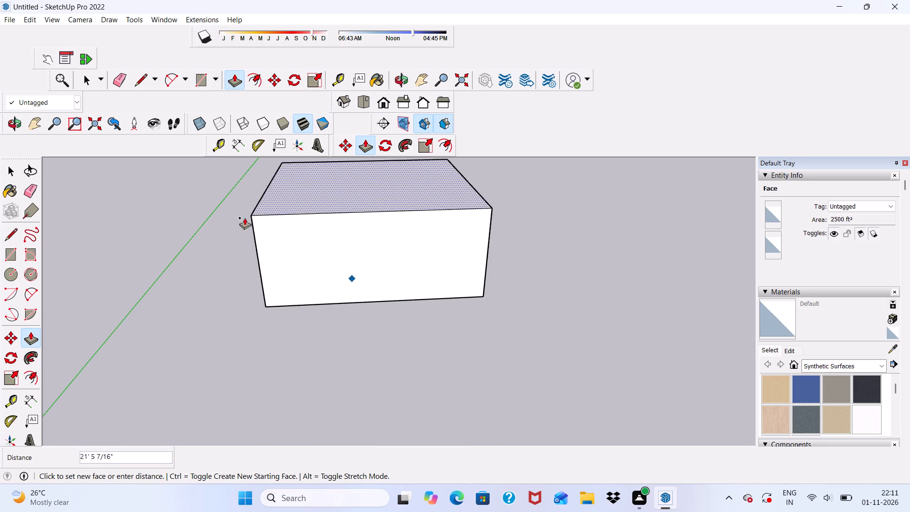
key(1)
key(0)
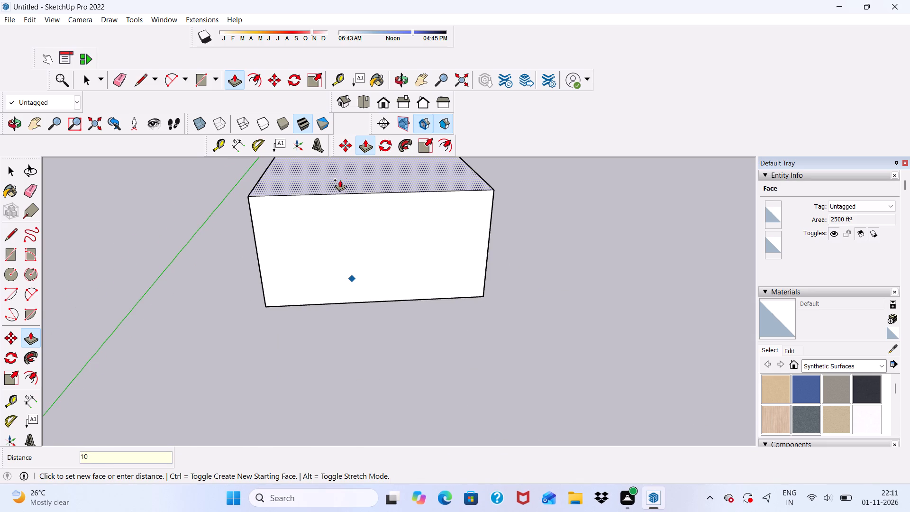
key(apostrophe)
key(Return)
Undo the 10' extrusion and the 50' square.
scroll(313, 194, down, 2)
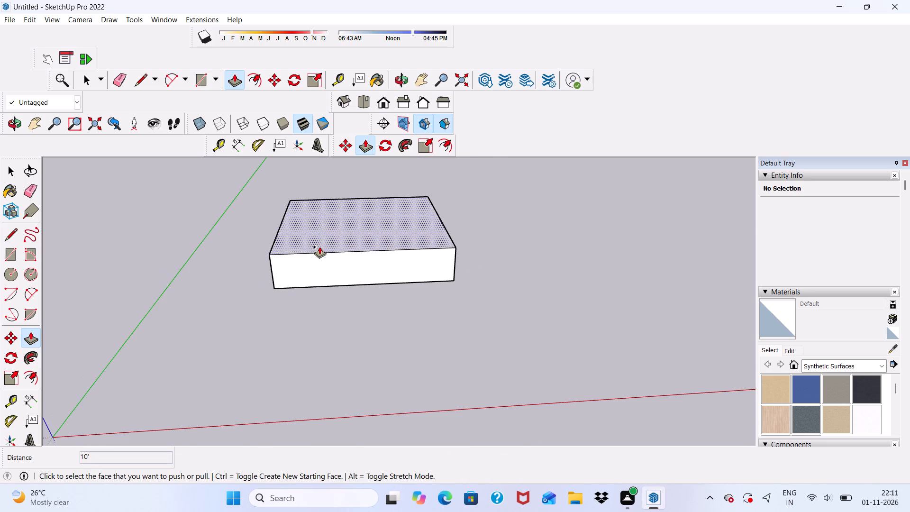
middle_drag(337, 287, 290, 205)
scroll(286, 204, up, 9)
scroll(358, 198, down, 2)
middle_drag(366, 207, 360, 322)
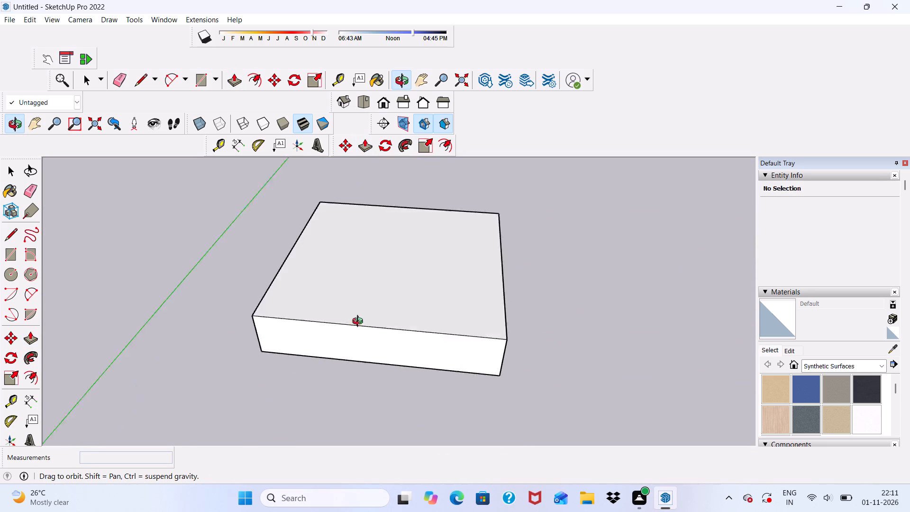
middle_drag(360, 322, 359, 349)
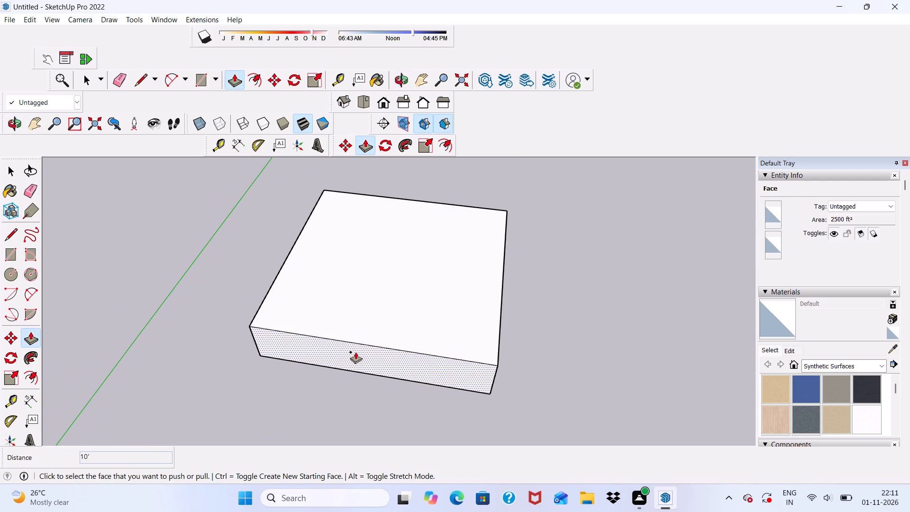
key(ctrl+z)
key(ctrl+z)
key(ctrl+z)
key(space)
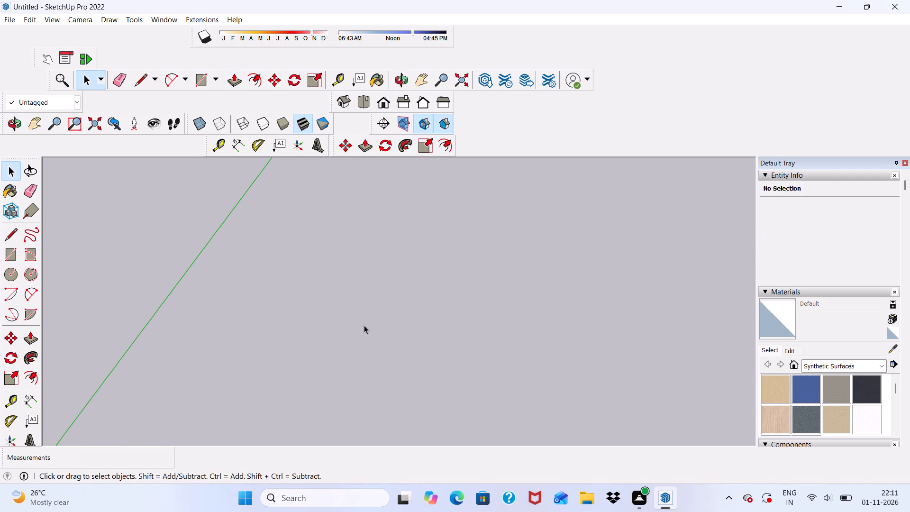
Draw a 50' by 50' rectangle on the ground near the scale figure.
scroll(366, 324, down, 5)
middle_drag(415, 322, 452, 259)
scroll(453, 255, down, 12)
scroll(280, 439, up, 3)
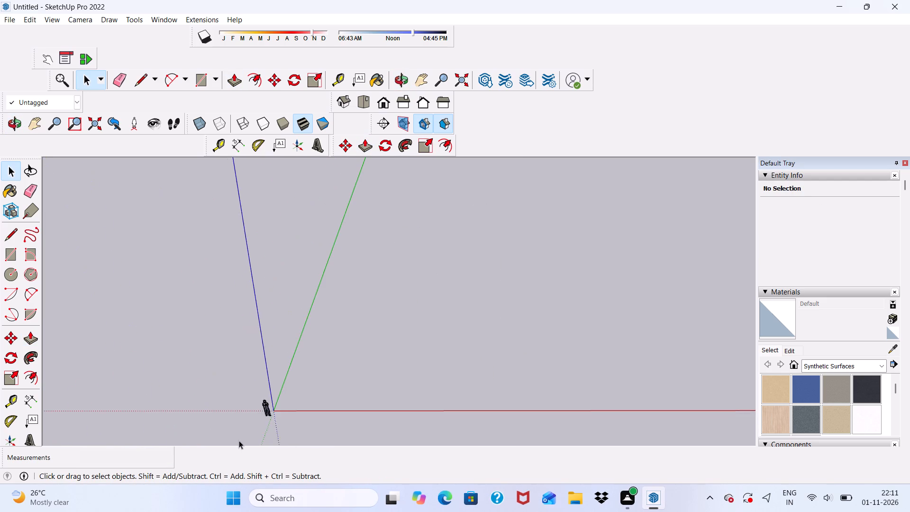
scroll(239, 440, up, 10)
scroll(341, 383, up, 13)
middle_drag(245, 386, 335, 296)
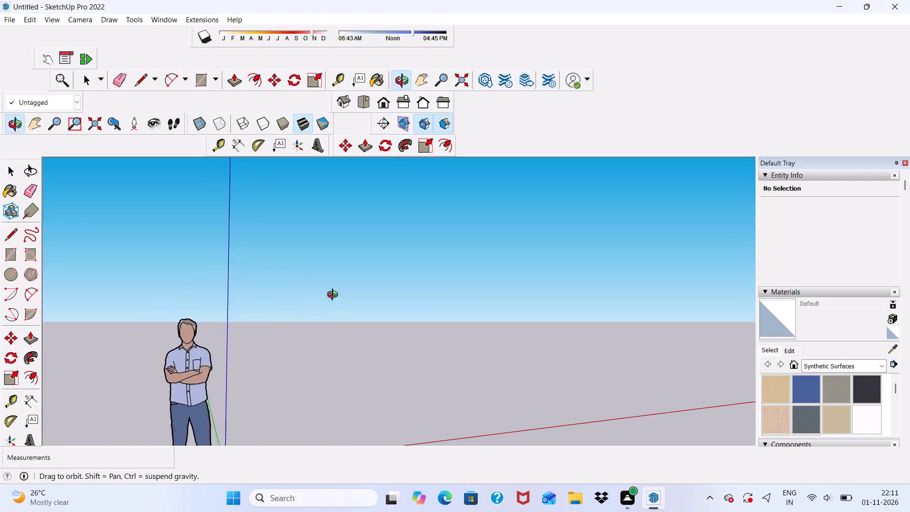
middle_drag(335, 296, 350, 301)
scroll(469, 303, up, 4)
scroll(425, 303, up, 3)
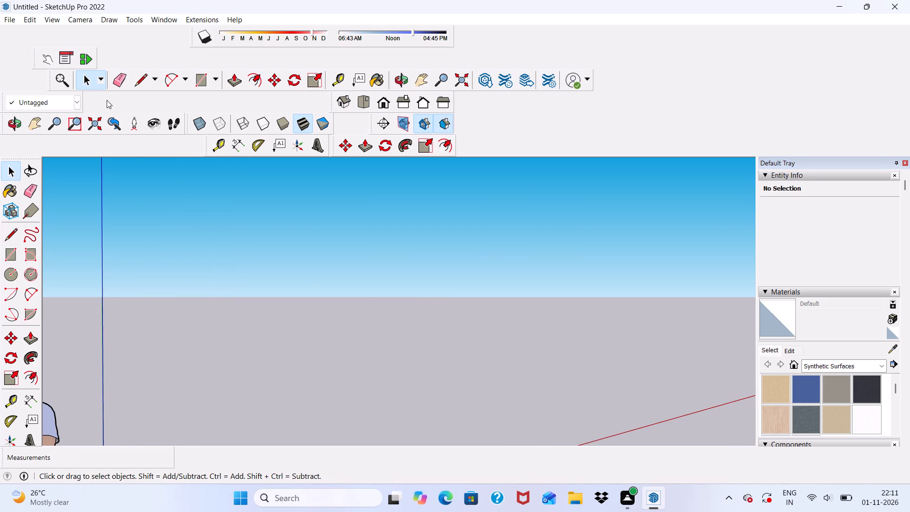
click(199, 78)
scroll(255, 509, down, 2)
middle_drag(335, 357, 333, 384)
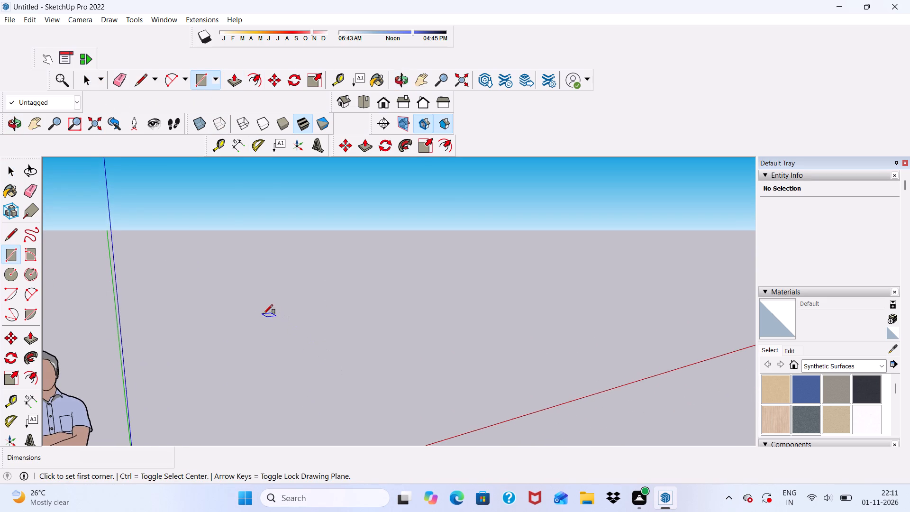
scroll(261, 308, up, 4)
click(260, 305)
scroll(378, 347, down, 4)
scroll(533, 324, up, 2)
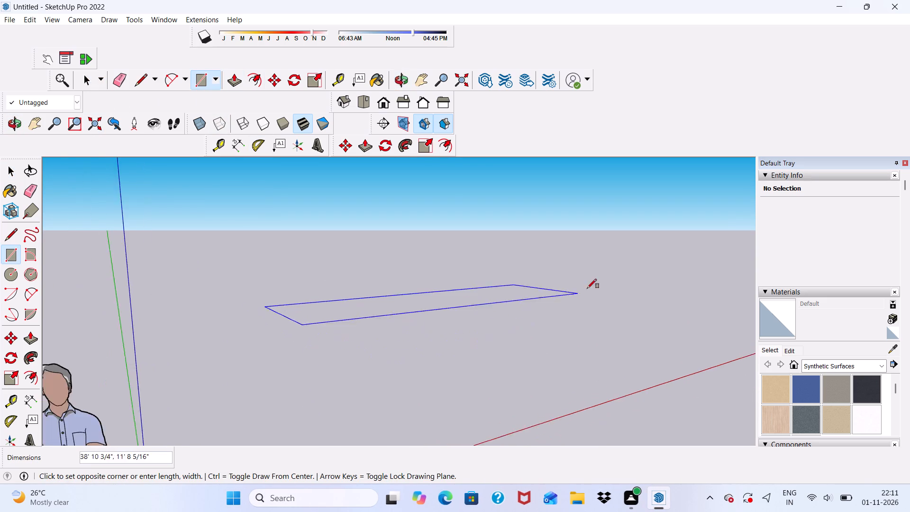
scroll(587, 288, up, 4)
scroll(620, 329, up, 2)
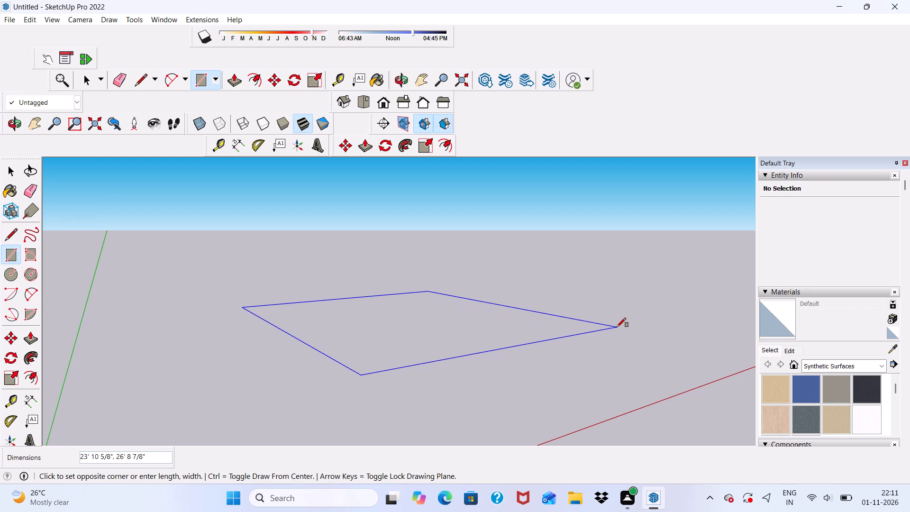
text(50)
text(',5)
text(0')
key(Return)
key(space)
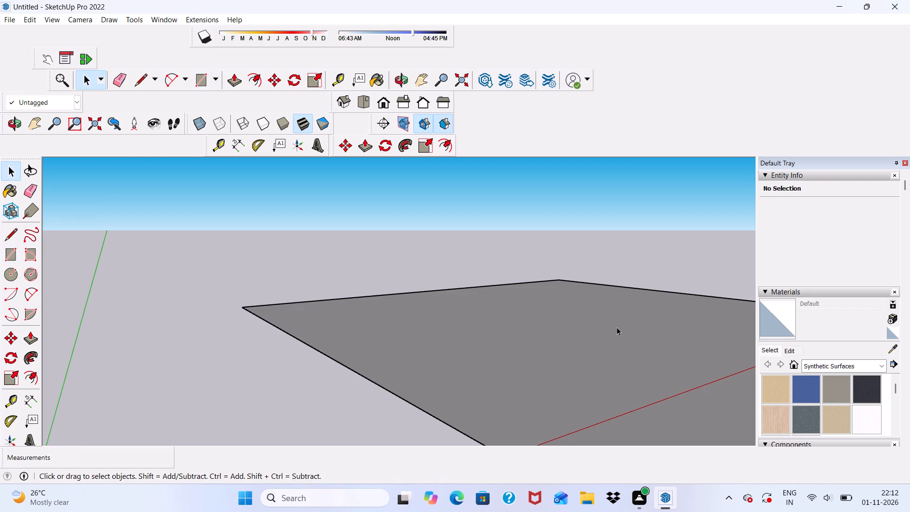
Move the whole 50' square about 23' 3" along the ground, clear of the red axis, between the red and green axes.
scroll(459, 330, down, 10)
middle_drag(383, 344, 283, 410)
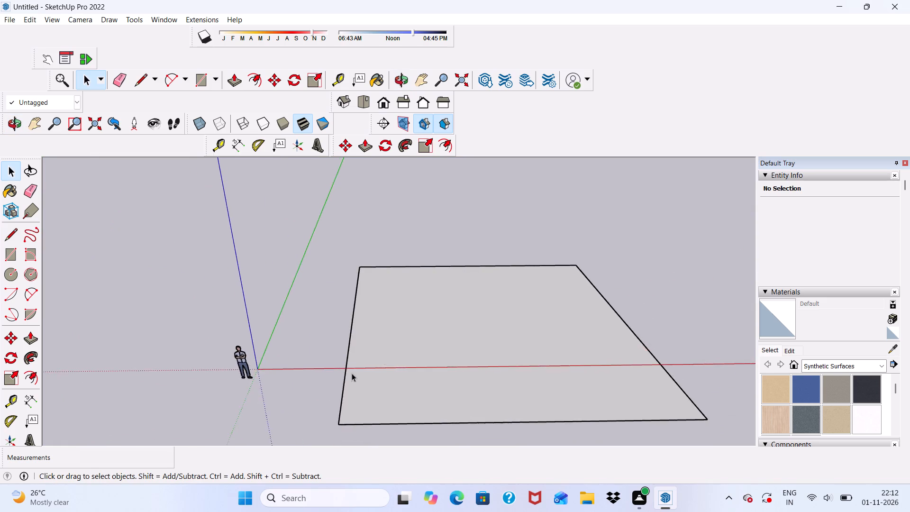
scroll(381, 356, up, 4)
double_click(391, 349)
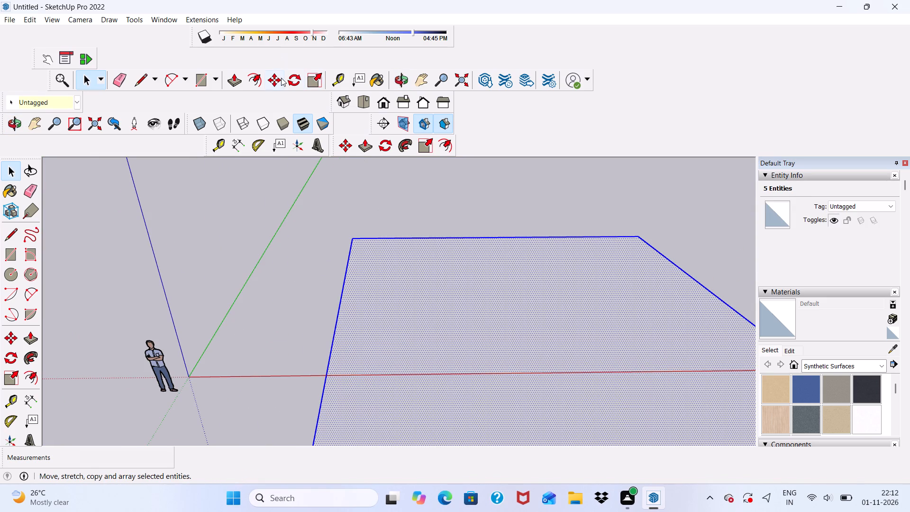
click(273, 78)
scroll(280, 86, down, 7)
scroll(359, 258, down, 6)
scroll(342, 340, up, 4)
click(341, 340)
click(367, 266)
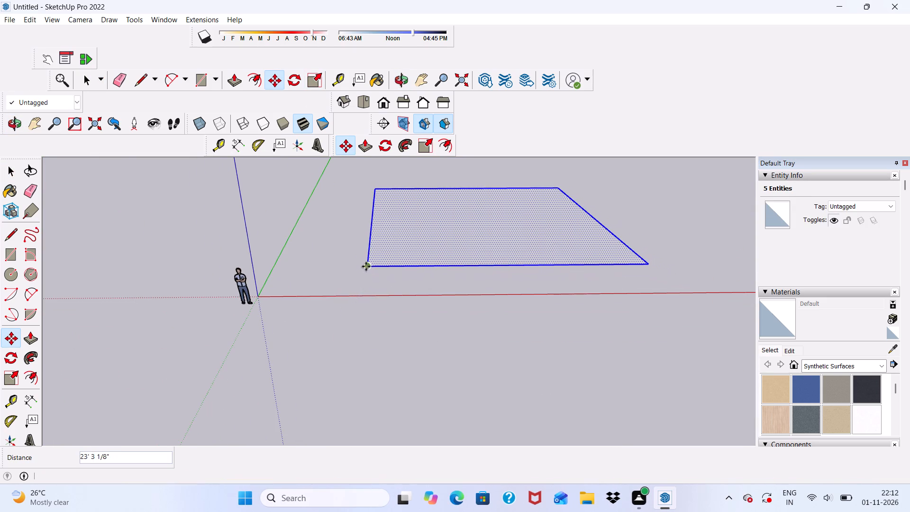
scroll(367, 270, down, 4)
key(space)
scroll(600, 234, up, 5)
scroll(238, 279, up, 6)
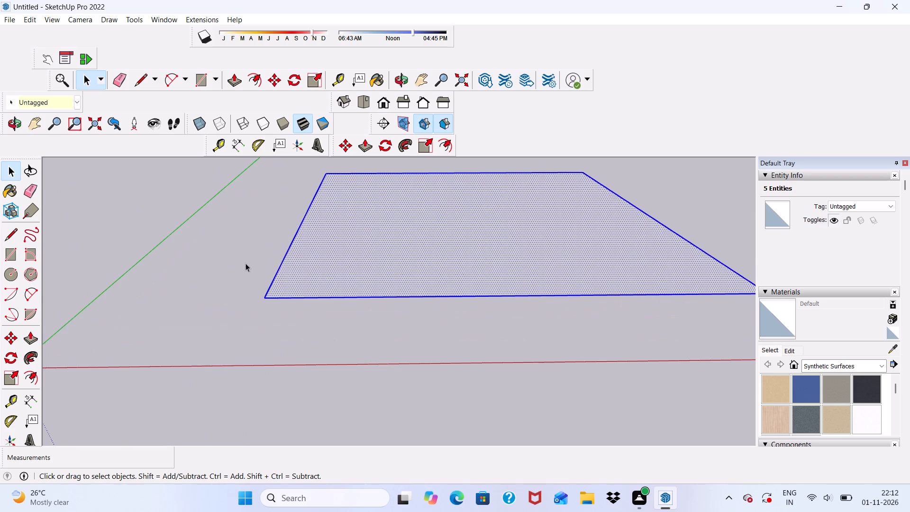
middle_drag(258, 263, 281, 247)
scroll(212, 244, down, 5)
click(190, 277)
Offset the square's outline 9" inward to form a border strip around the face.
scroll(304, 247, up, 3)
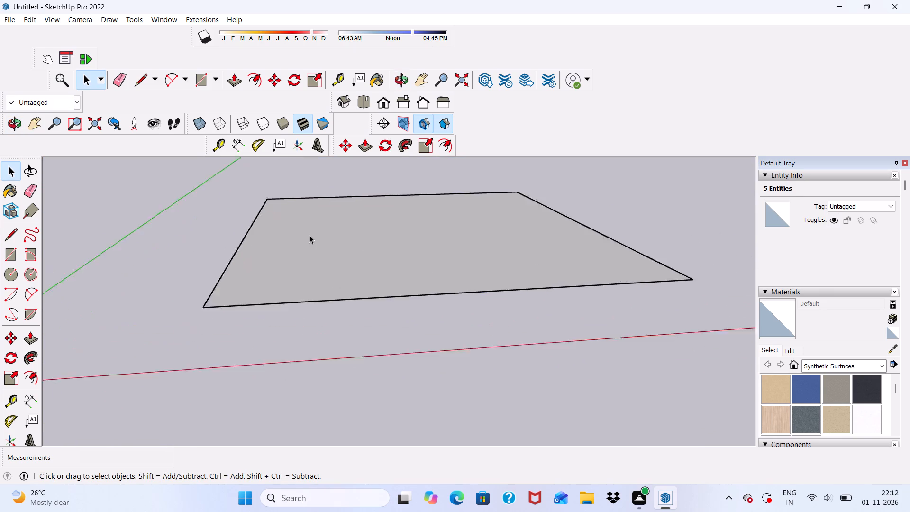
scroll(309, 235, up, 4)
middle_drag(312, 232, 332, 295)
scroll(335, 255, down, 6)
middle_drag(423, 259, 348, 289)
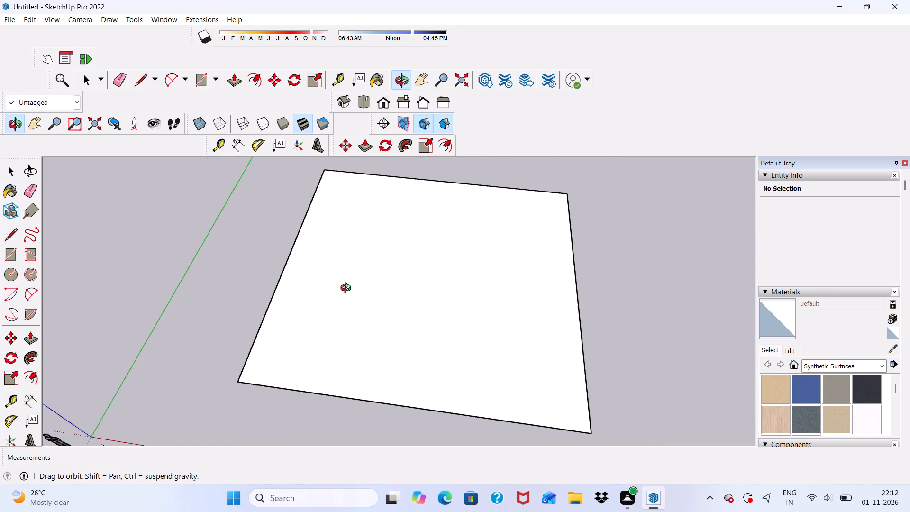
middle_drag(348, 289, 364, 261)
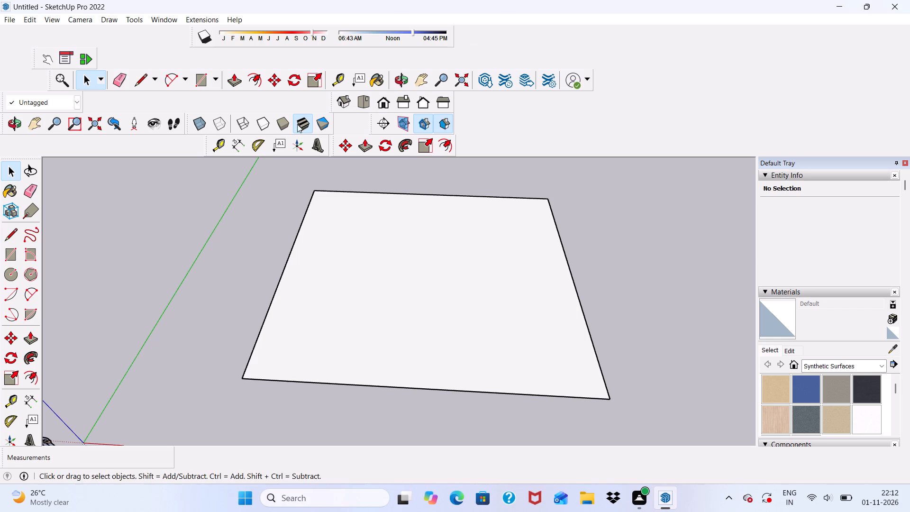
click(256, 79)
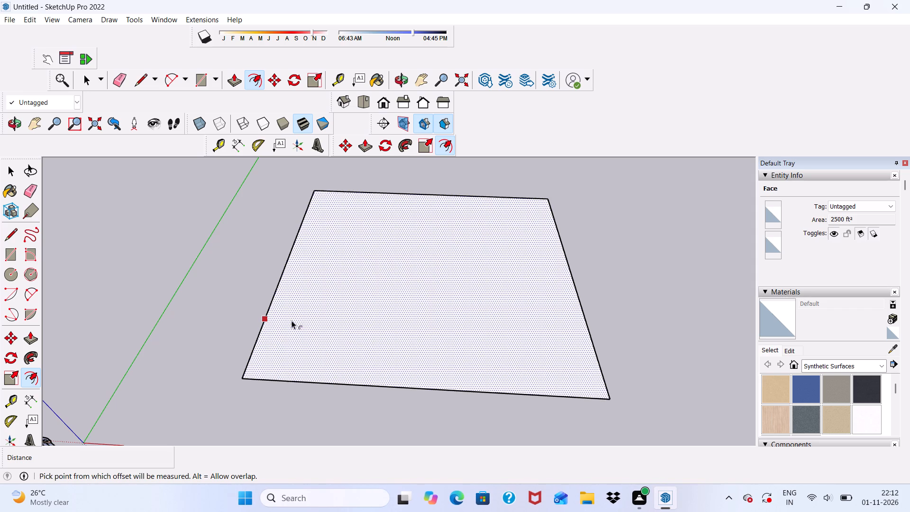
click(291, 320)
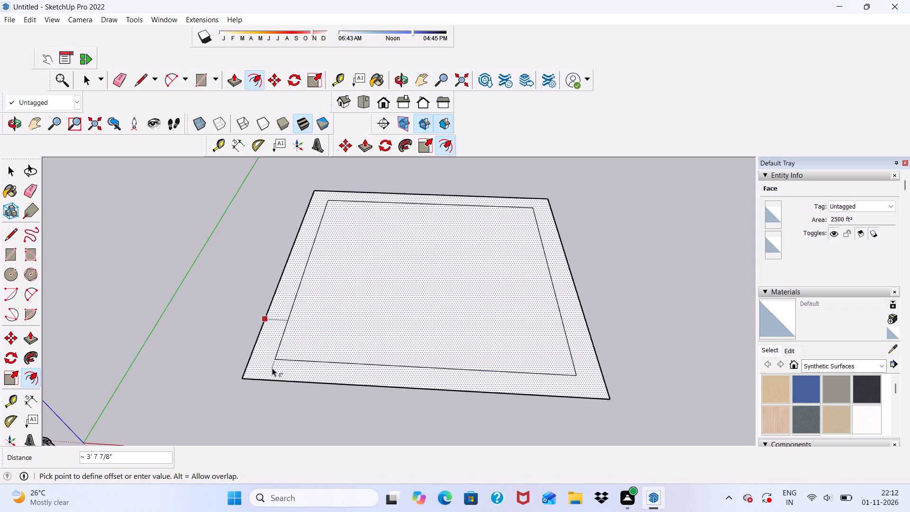
key(9)
key(shift+quotedbl)
key(Return)
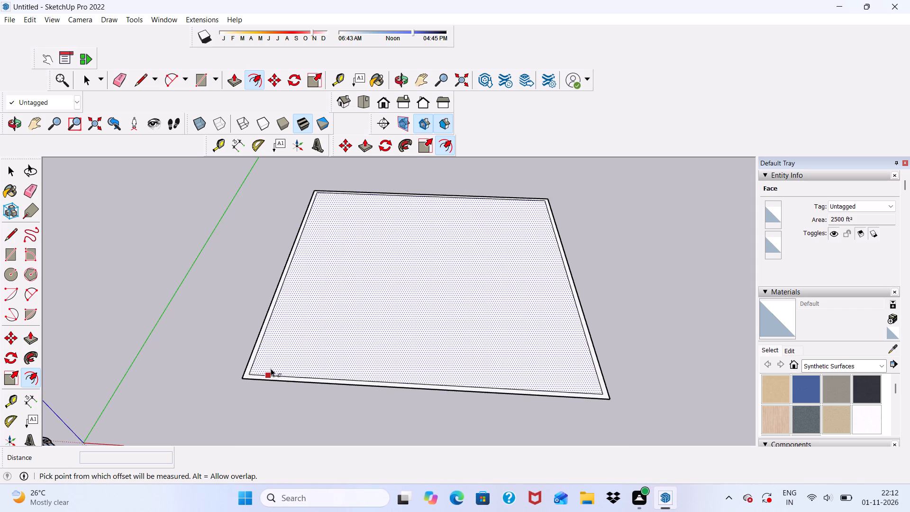
scroll(227, 393, down, 1)
middle_drag(257, 395, 328, 421)
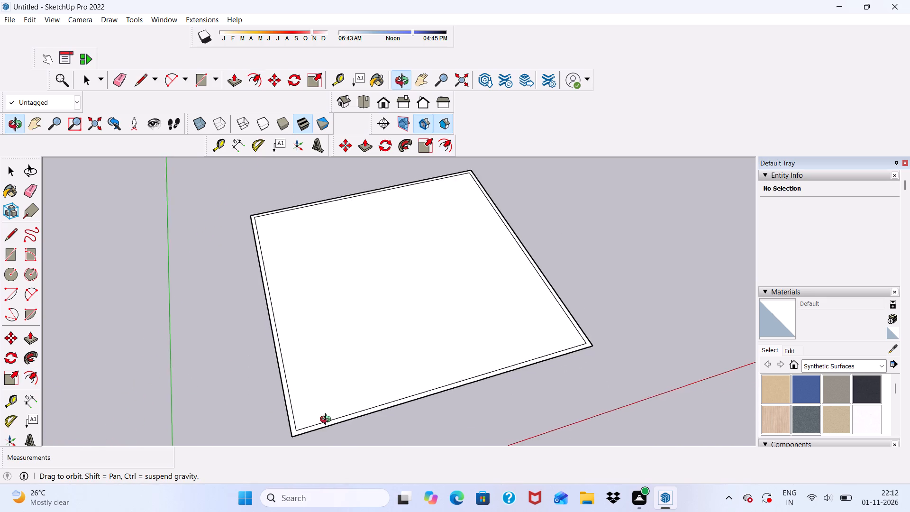
middle_drag(328, 421, 271, 485)
key(space)
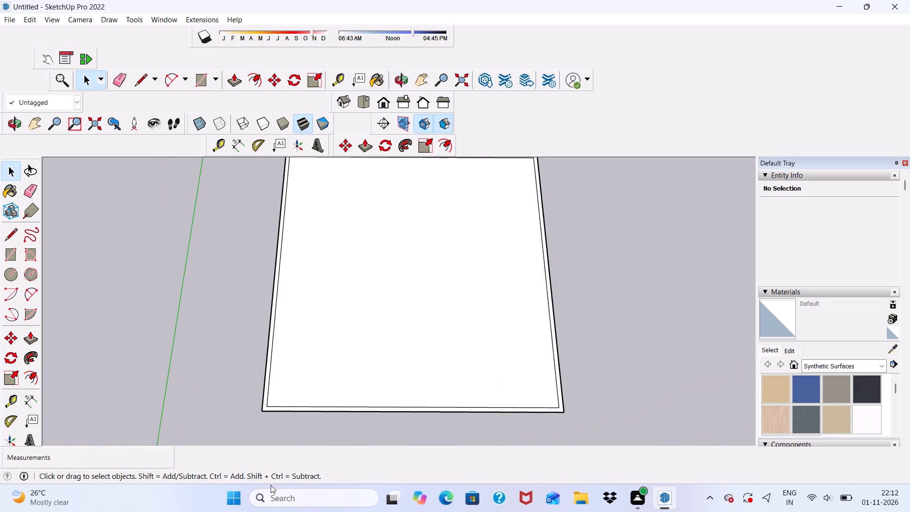
Place a guide parallel to the red axis, about 23' 8" inside the inner outline's edge nearest that axis.
scroll(337, 466, down, 2)
scroll(466, 388, up, 2)
scroll(395, 372, down, 6)
middle_drag(407, 386, 383, 325)
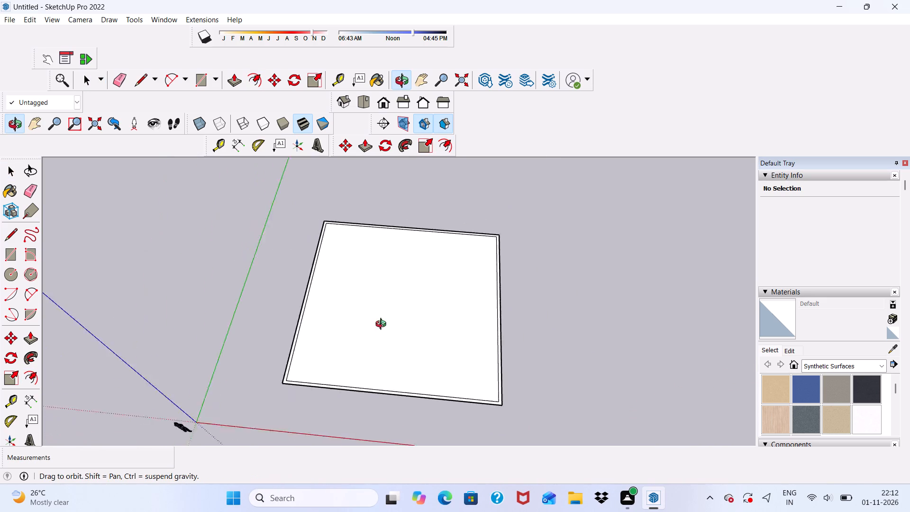
middle_drag(383, 325, 329, 293)
scroll(326, 321, up, 4)
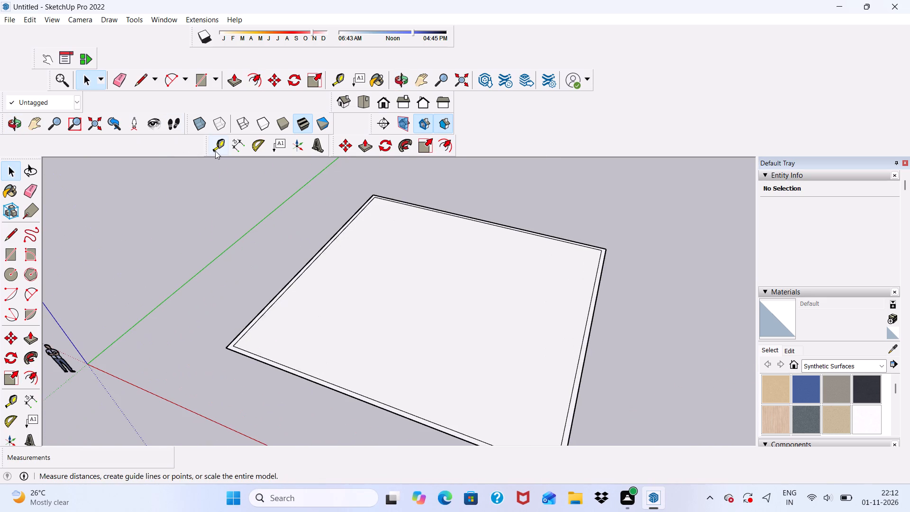
click(216, 146)
scroll(300, 410, up, 6)
scroll(320, 347, up, 1)
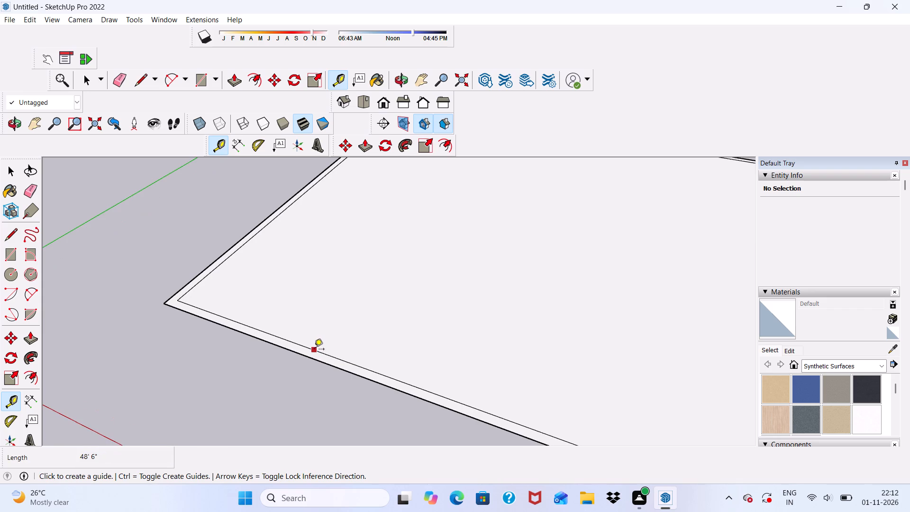
click(314, 350)
scroll(294, 366, down, 6)
scroll(423, 264, up, 1)
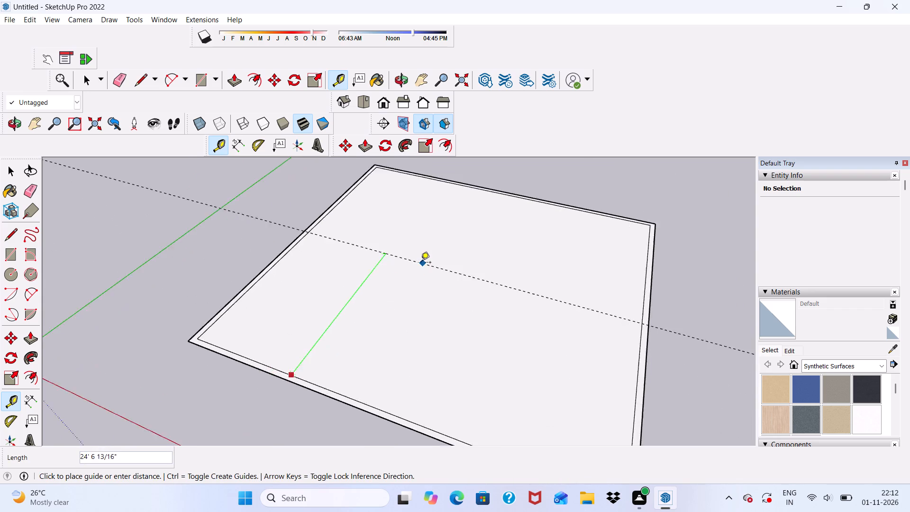
scroll(421, 263, up, 6)
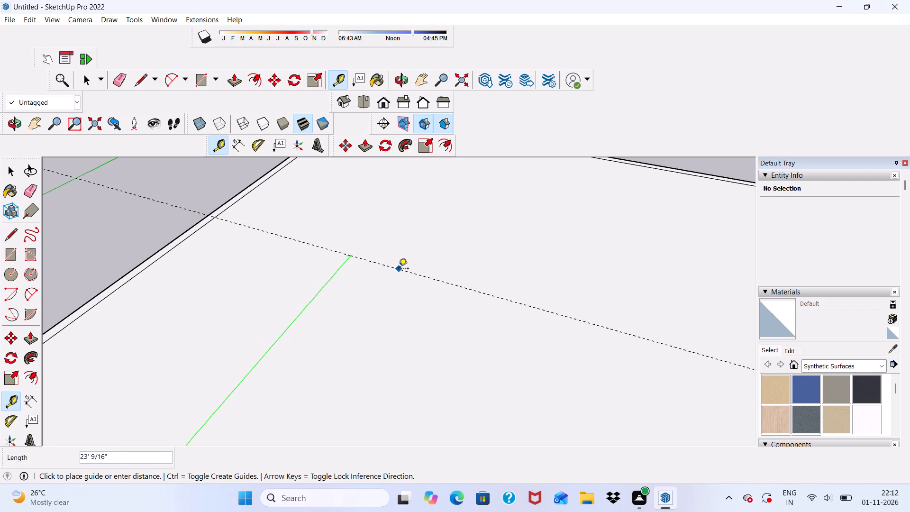
middle_drag(397, 271, 436, 274)
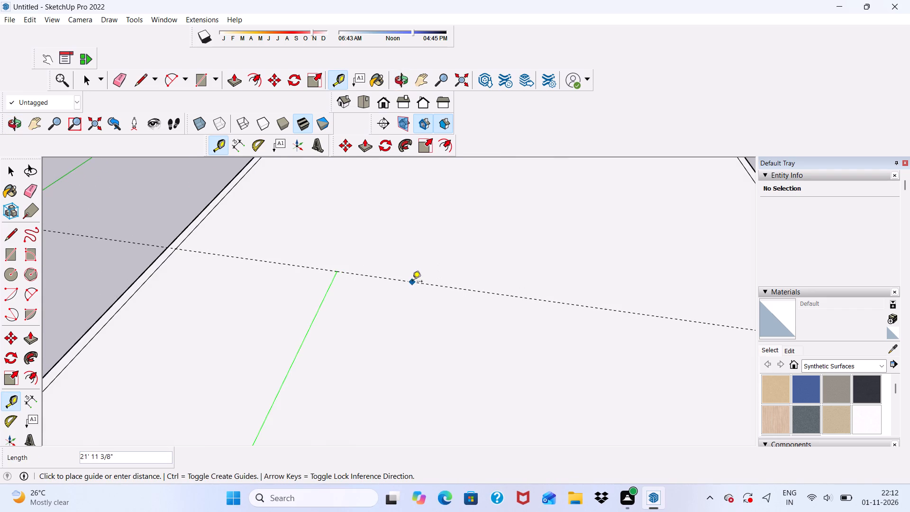
scroll(388, 274, down, 7)
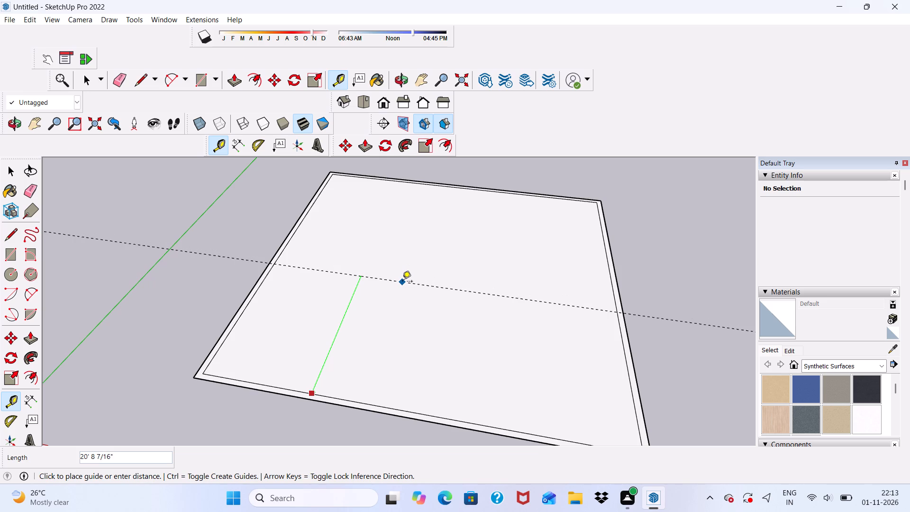
click(408, 269)
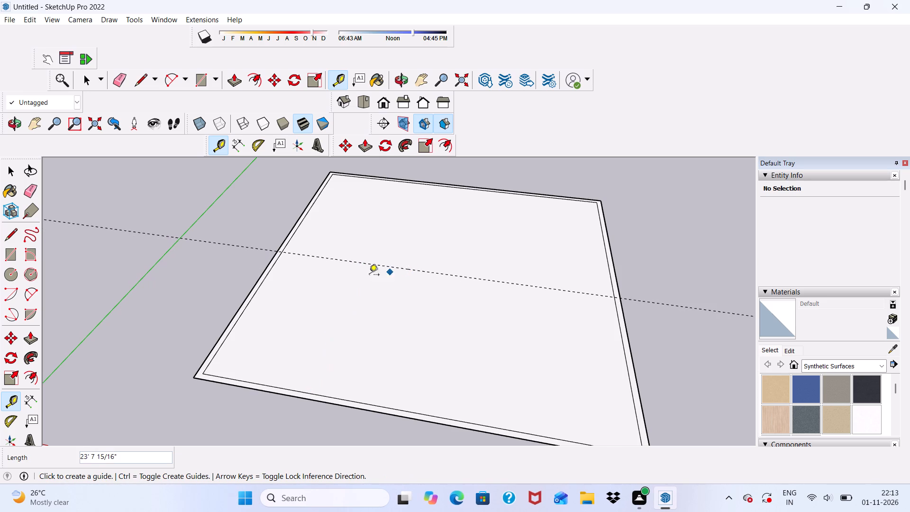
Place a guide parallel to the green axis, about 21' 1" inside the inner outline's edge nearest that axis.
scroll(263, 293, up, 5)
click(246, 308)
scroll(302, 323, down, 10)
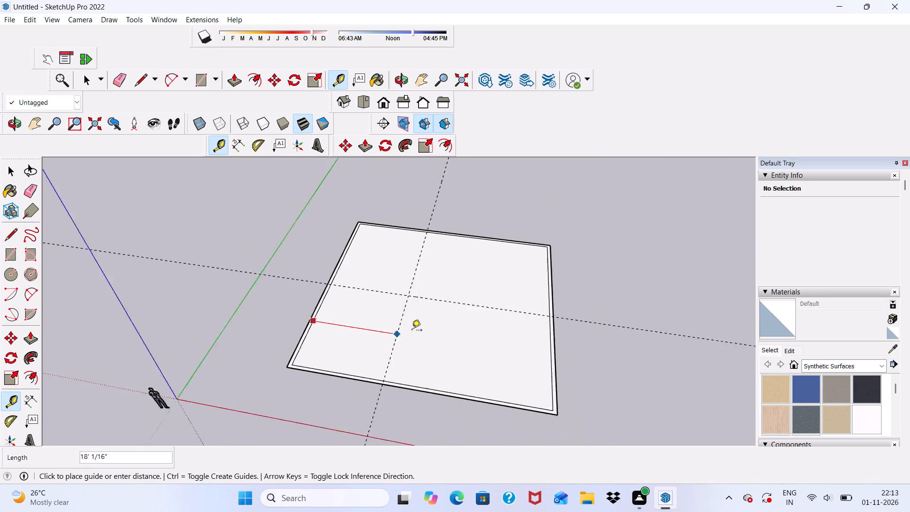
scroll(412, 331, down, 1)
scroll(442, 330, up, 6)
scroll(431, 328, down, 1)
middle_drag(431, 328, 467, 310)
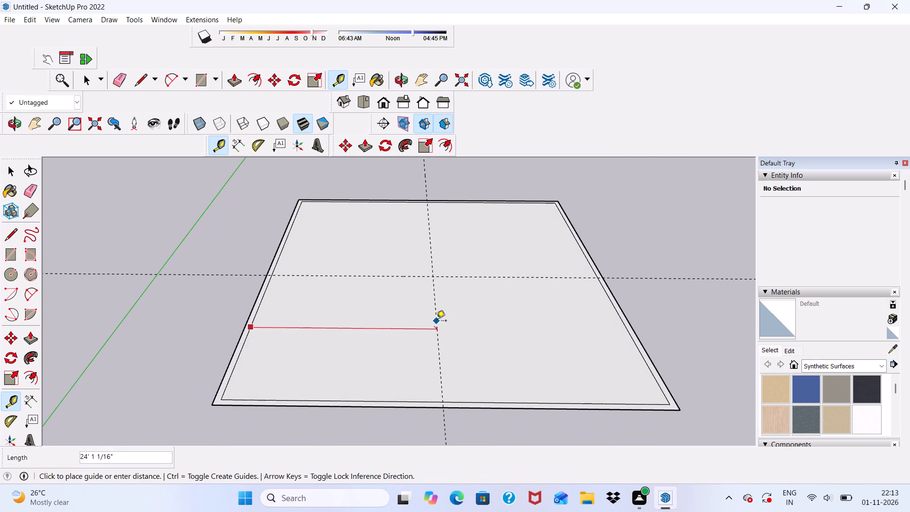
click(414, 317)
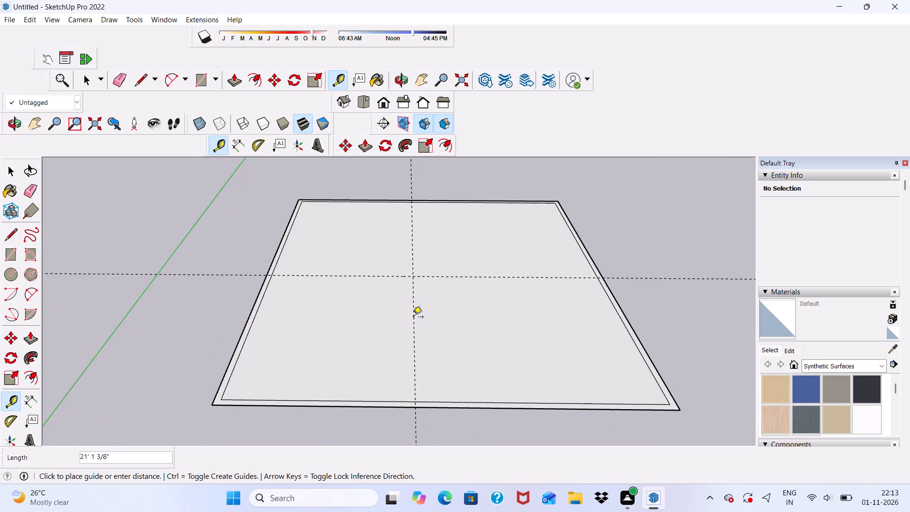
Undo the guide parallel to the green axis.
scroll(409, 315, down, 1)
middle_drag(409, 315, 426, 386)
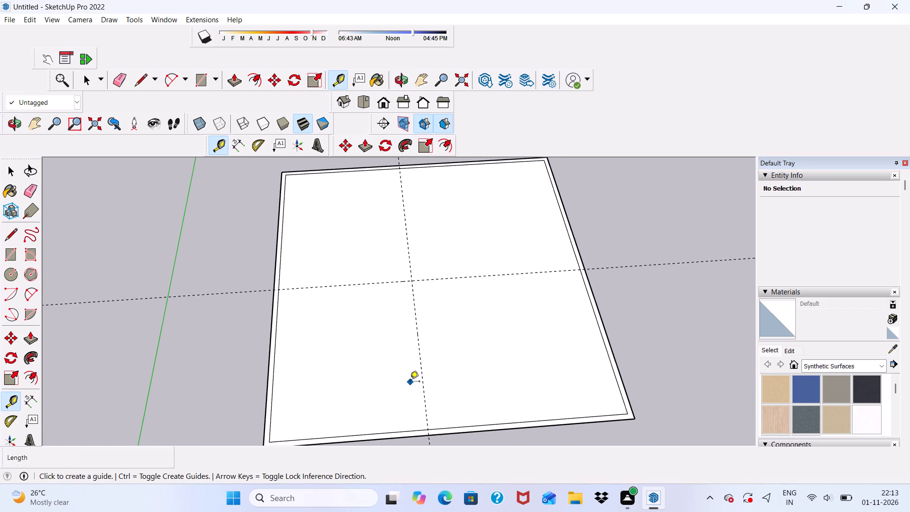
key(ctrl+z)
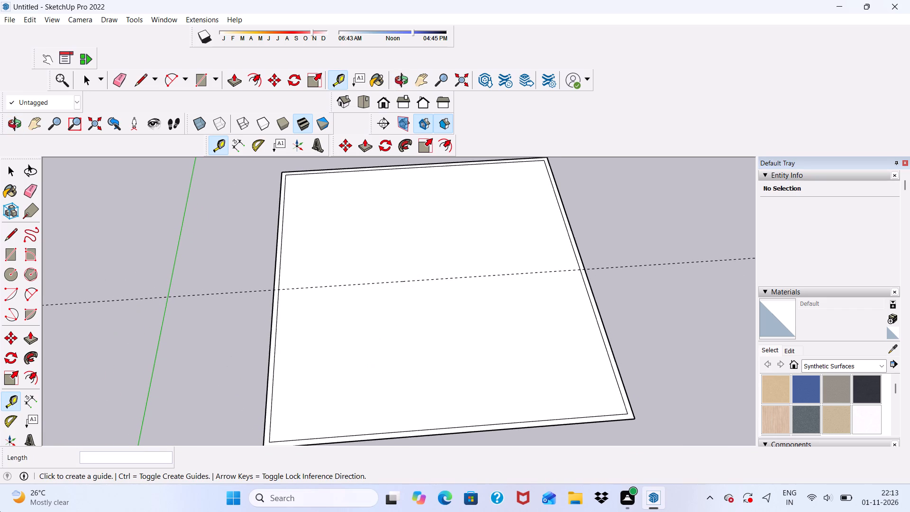
Place a guide parallel to the green axis, about 20' 8" inside the inner outline's edge nearest that axis.
scroll(688, 412, up, 1)
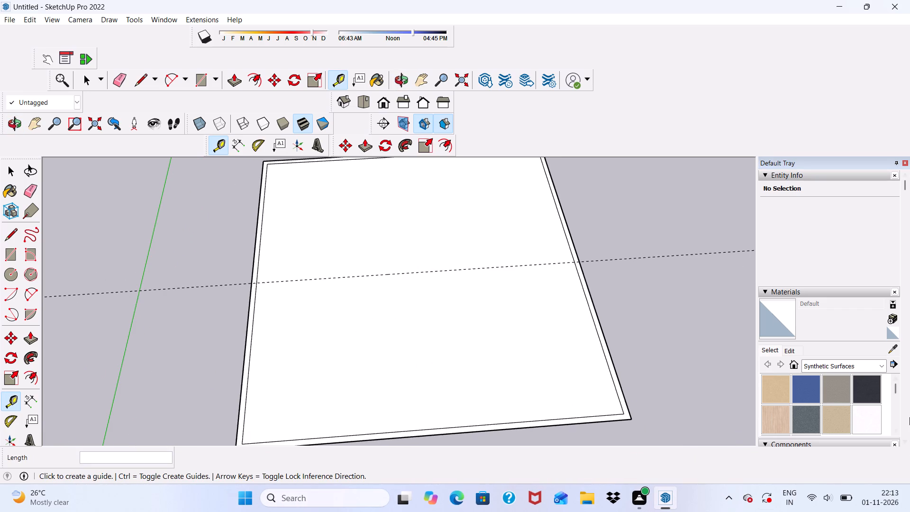
click(257, 302)
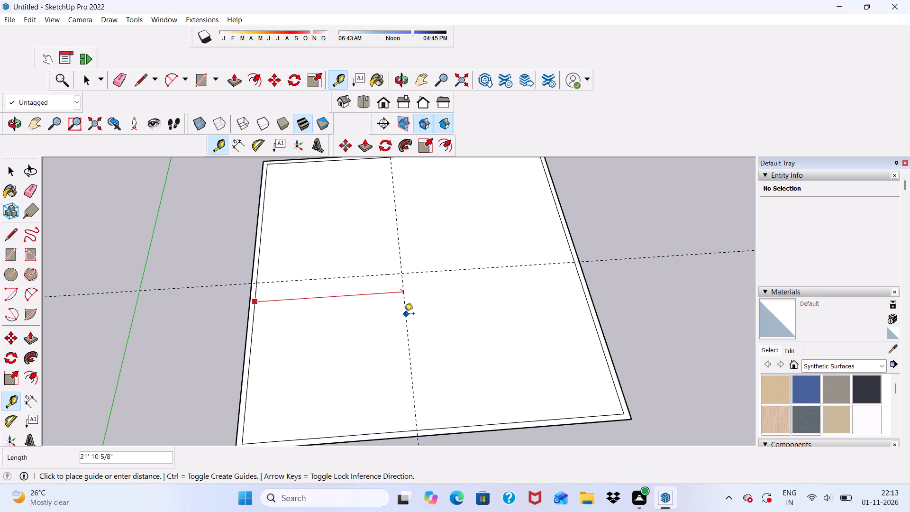
click(398, 312)
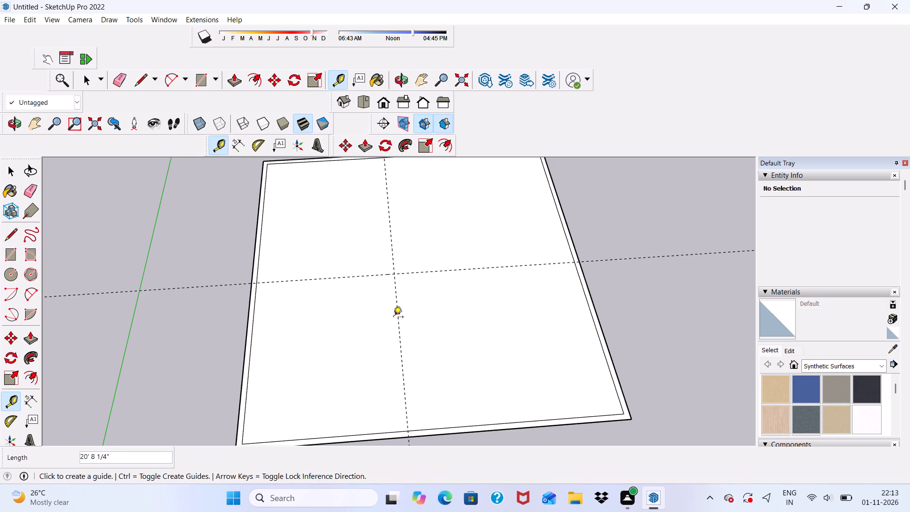
Place a guide 6" from the guide parallel to the red axis, on its side toward that axis.
scroll(390, 328, down, 1)
middle_drag(391, 330, 391, 283)
scroll(360, 280, up, 3)
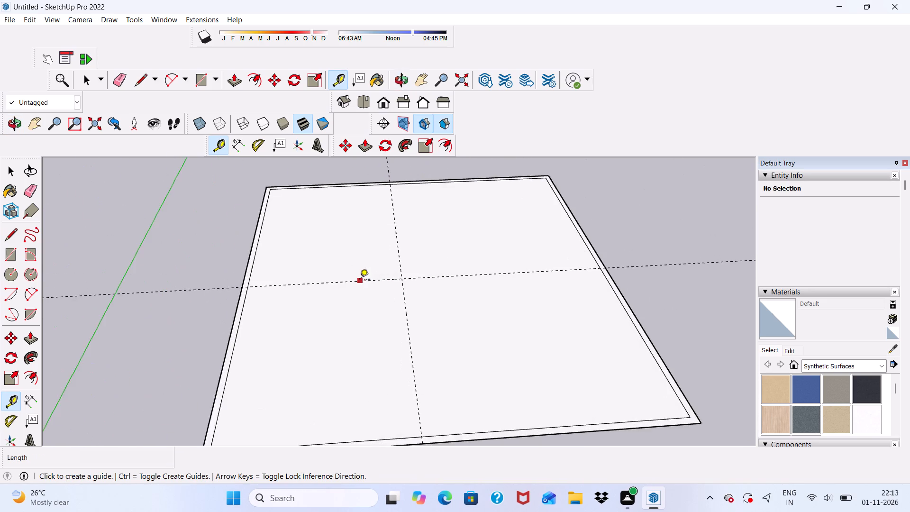
click(358, 280)
text(6")
key(Return)
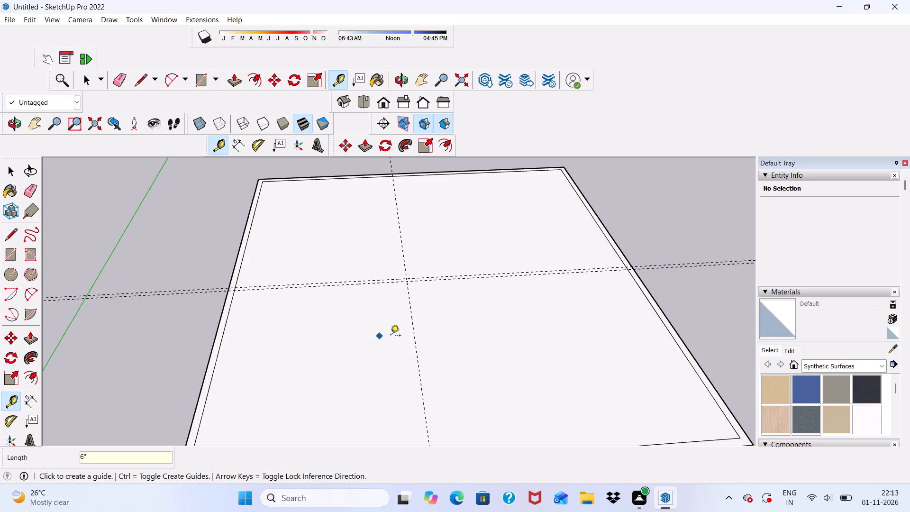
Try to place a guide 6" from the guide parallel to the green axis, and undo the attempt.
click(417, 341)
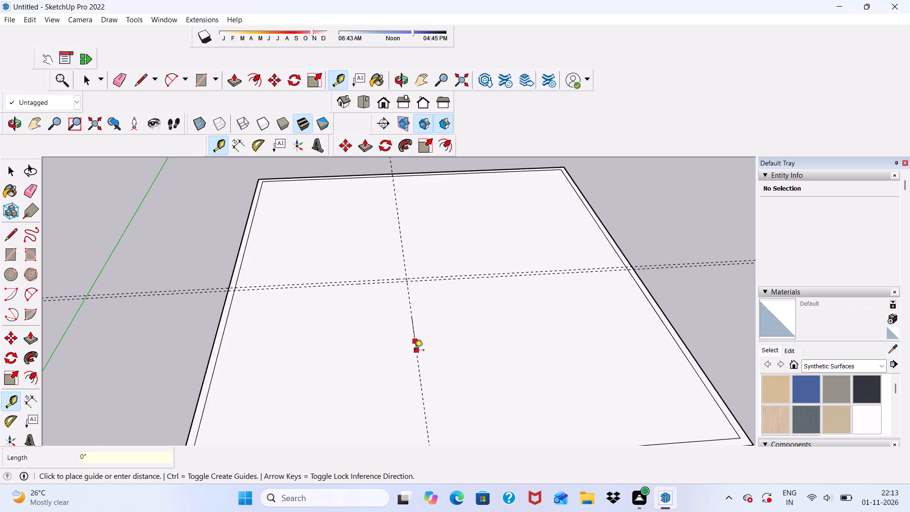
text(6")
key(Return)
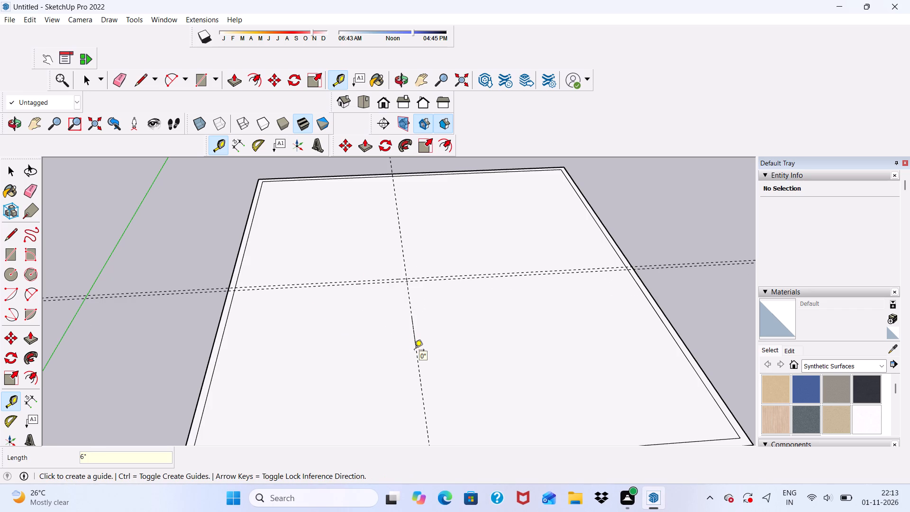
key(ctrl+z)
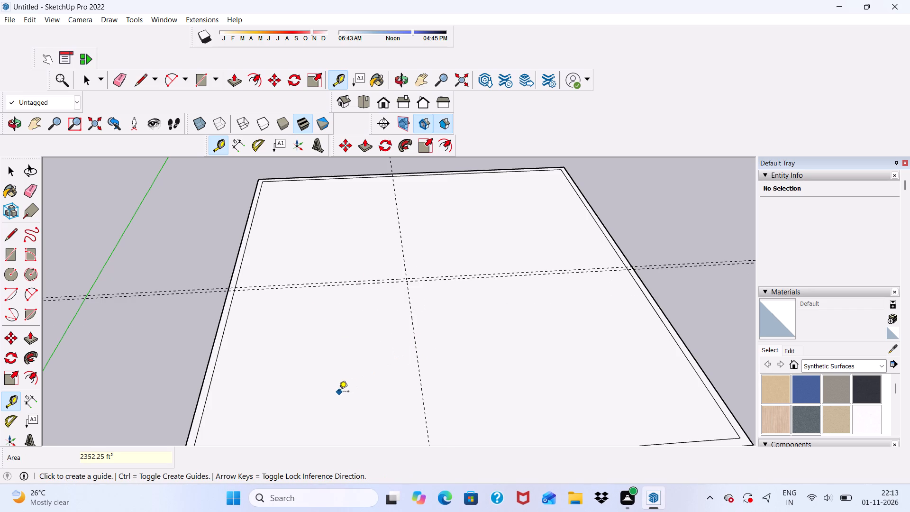
Place a guide 6" from the guide parallel to the green axis, on its side toward that axis.
click(416, 342)
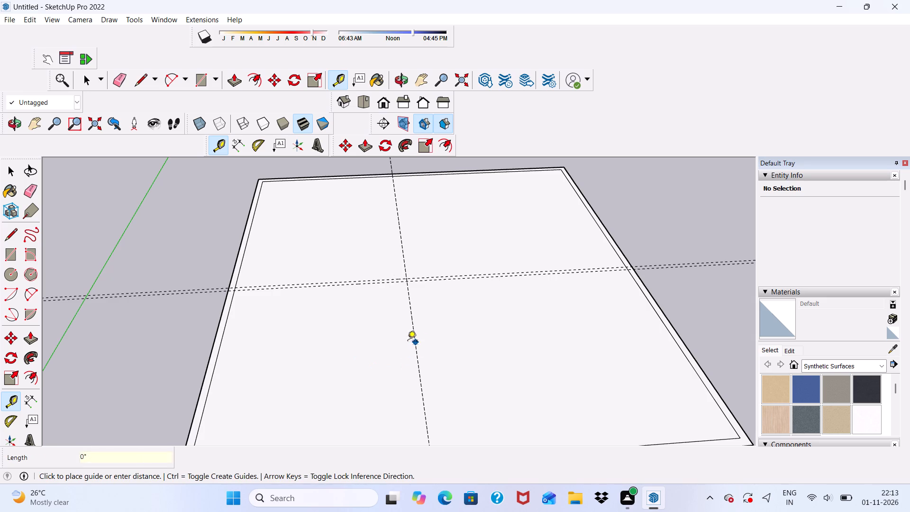
key(6)
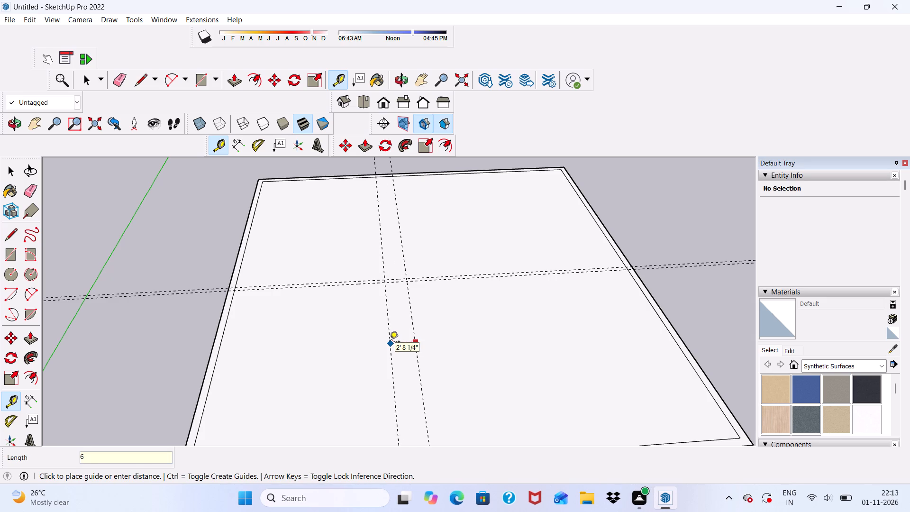
key(shift+quotedbl)
key(Return)
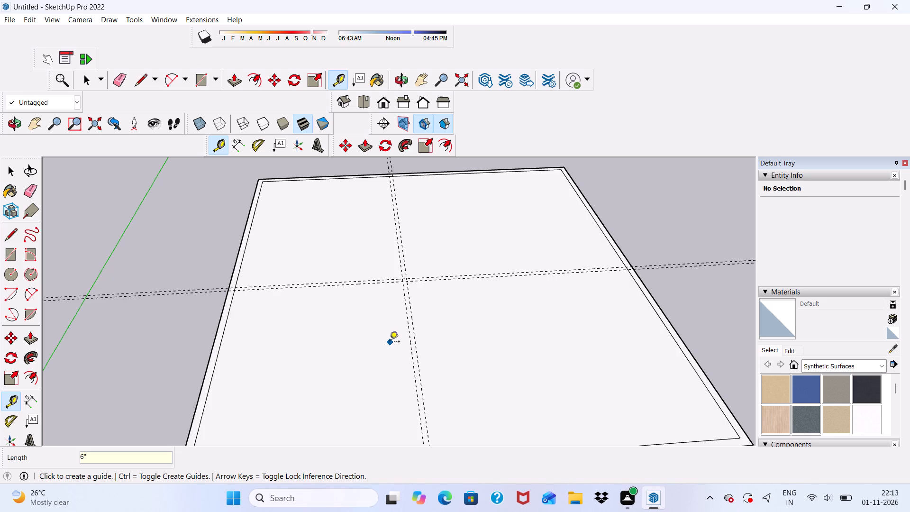
Draw a 48' 6" line between the inner outline's opposite edges, along the red-parallel guide farther from the red axis.
click(136, 82)
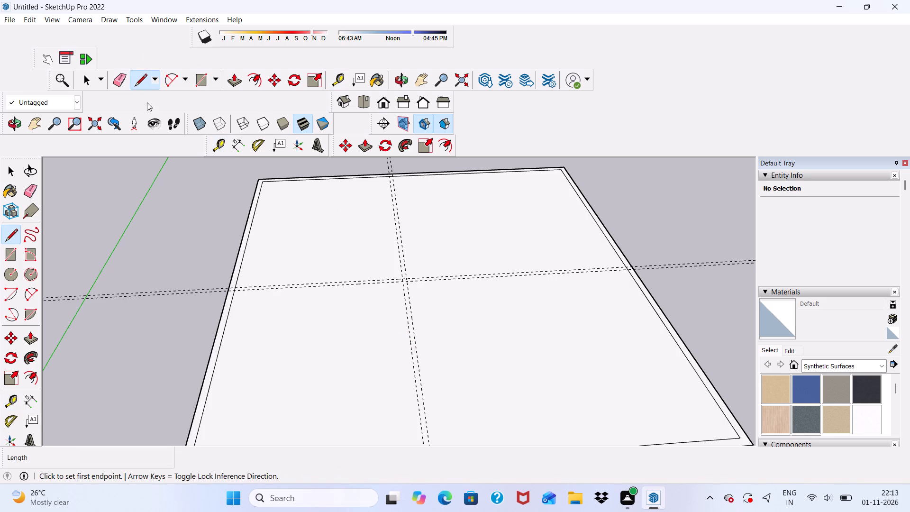
scroll(242, 202, down, 1)
scroll(243, 205, up, 1)
scroll(241, 201, down, 5)
middle_drag(258, 211, 265, 255)
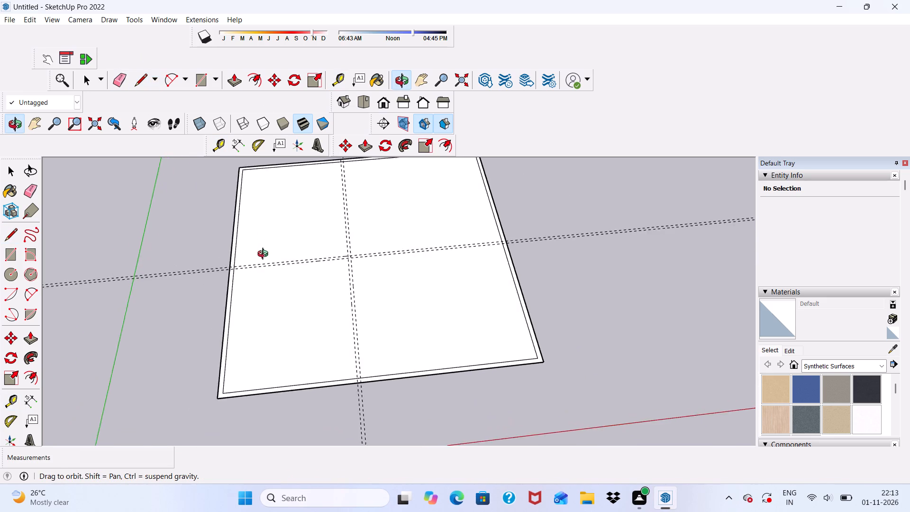
middle_drag(265, 255, 265, 271)
scroll(220, 256, up, 6)
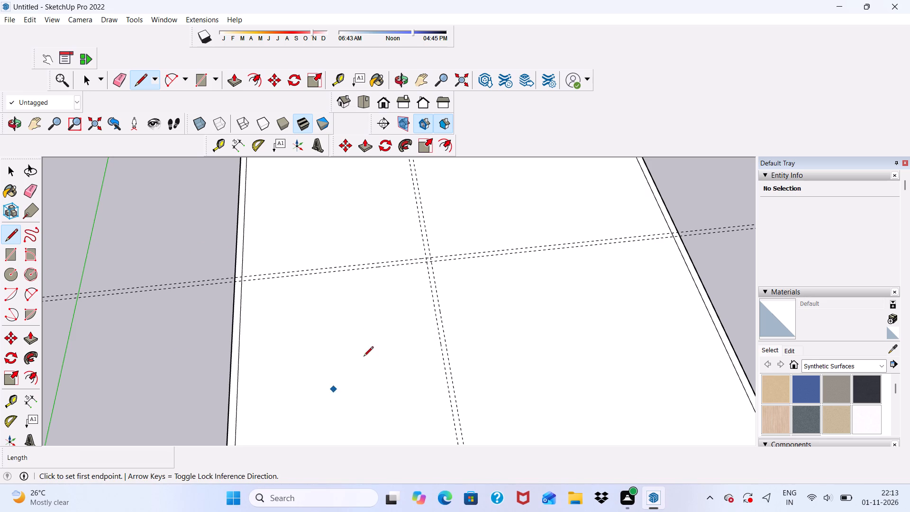
scroll(314, 313, up, 5)
scroll(218, 257, up, 7)
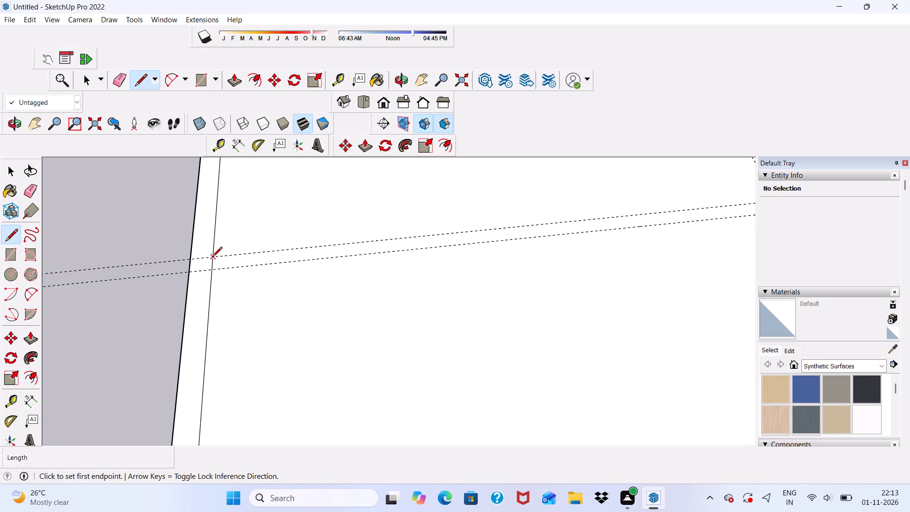
click(212, 257)
scroll(242, 275, down, 11)
scroll(511, 241, up, 6)
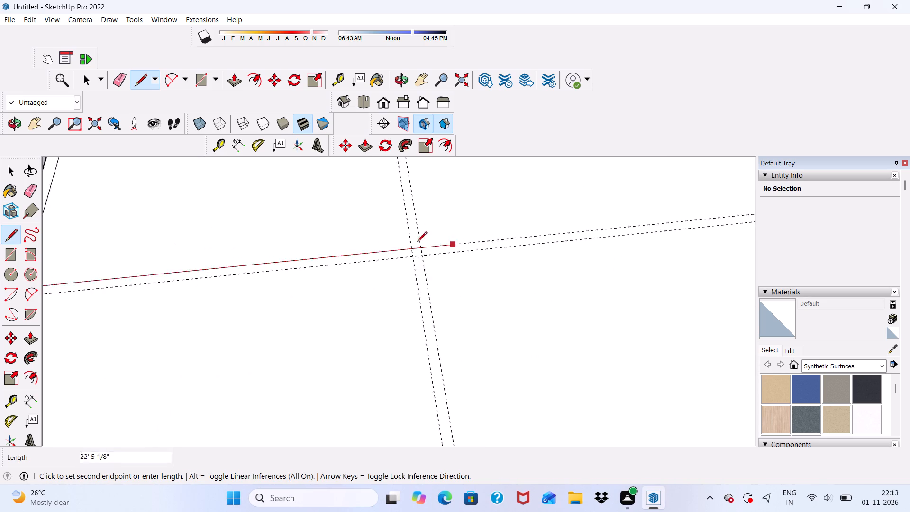
scroll(29, 265, down, 6)
scroll(367, 238, down, 10)
scroll(561, 244, up, 6)
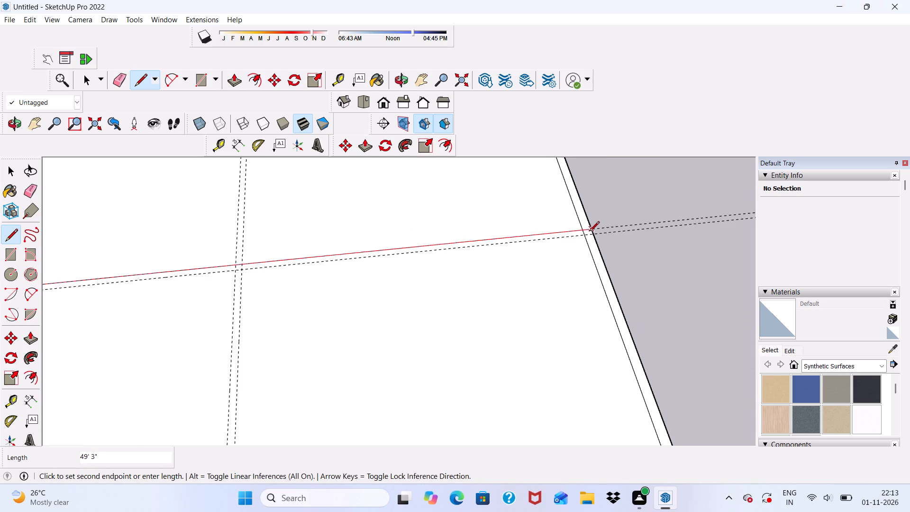
scroll(584, 230, up, 2)
click(582, 231)
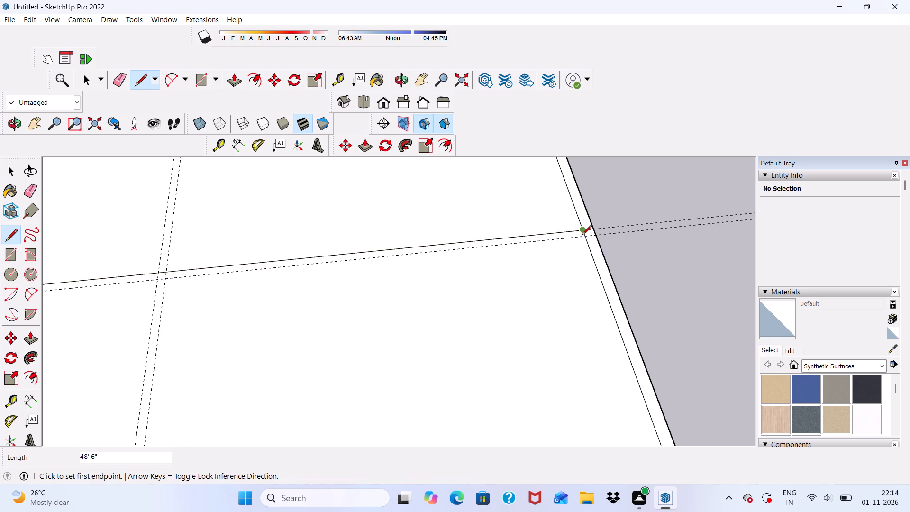
Draw a 48' 6" line between the inner outline's opposite edges, along the red-parallel guide nearer the red axis.
scroll(582, 240, up, 9)
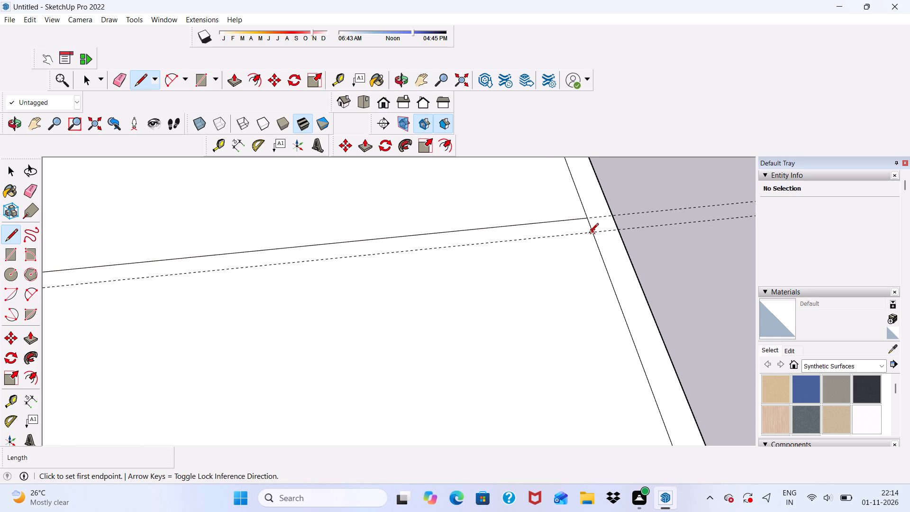
click(592, 234)
scroll(510, 230, down, 10)
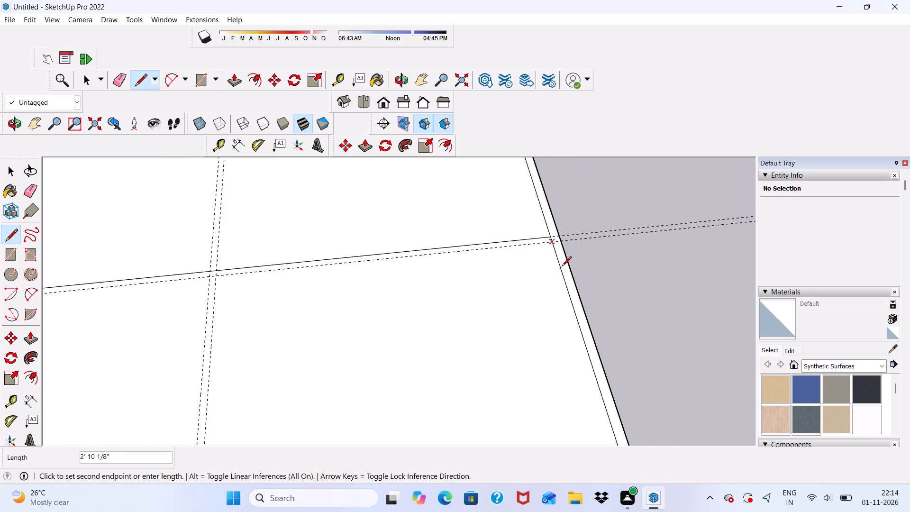
scroll(562, 267, down, 14)
scroll(376, 256, up, 6)
scroll(286, 305, up, 11)
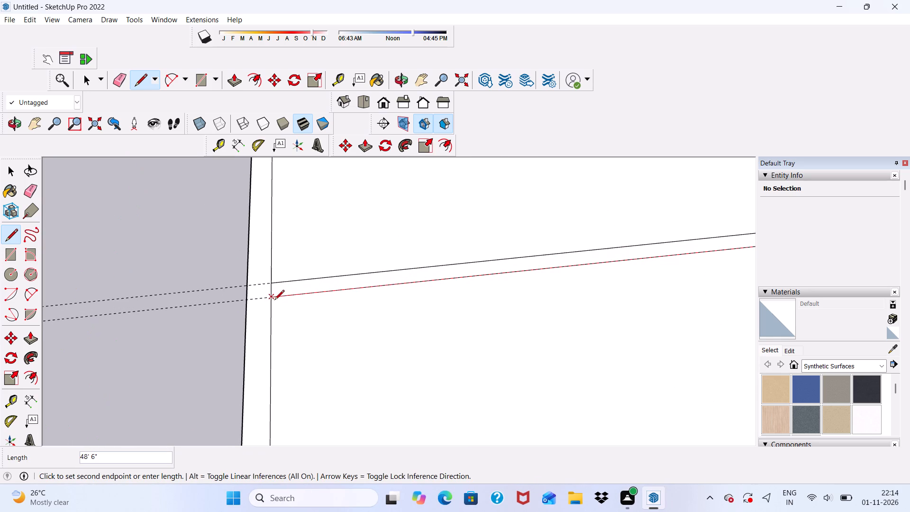
click(269, 299)
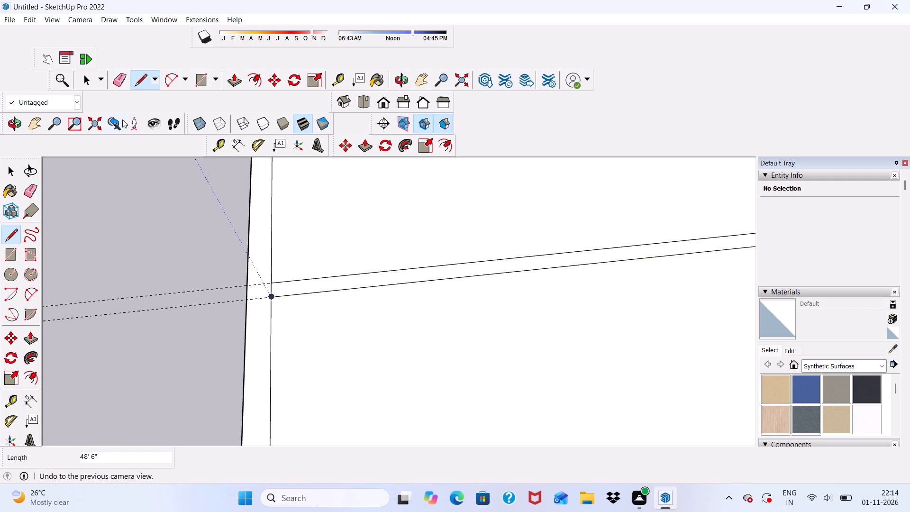
Erase the two guides parallel to the red axis.
click(120, 79)
drag(216, 272, 207, 311)
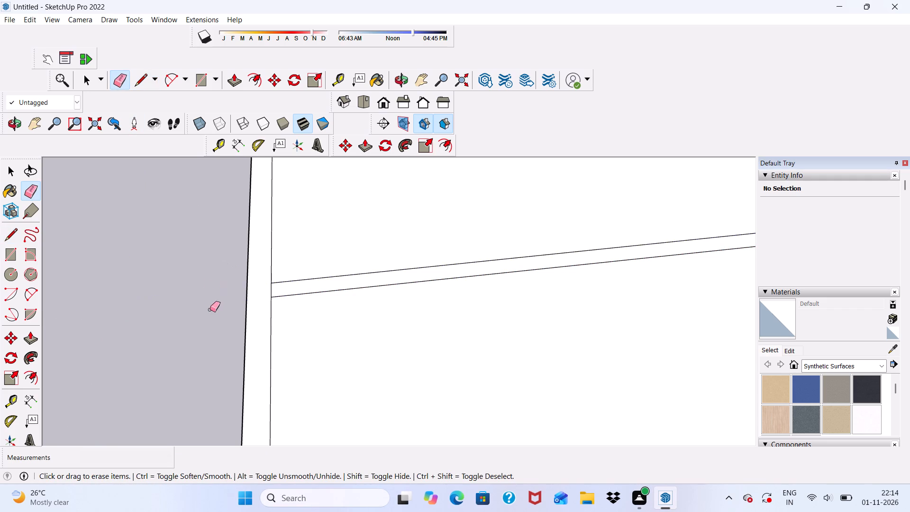
Draw a 48' 6" line between the inner outline's opposite edges, along the green-parallel guide farther from the green axis.
scroll(225, 281, down, 4)
scroll(301, 325, up, 1)
middle_drag(301, 325, 364, 242)
scroll(300, 251, down, 3)
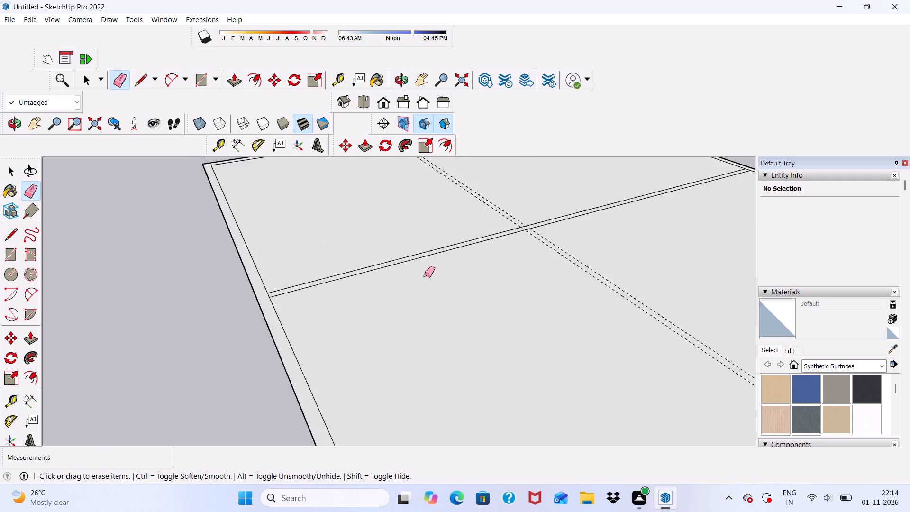
scroll(425, 275, down, 4)
click(142, 79)
scroll(101, 131, down, 5)
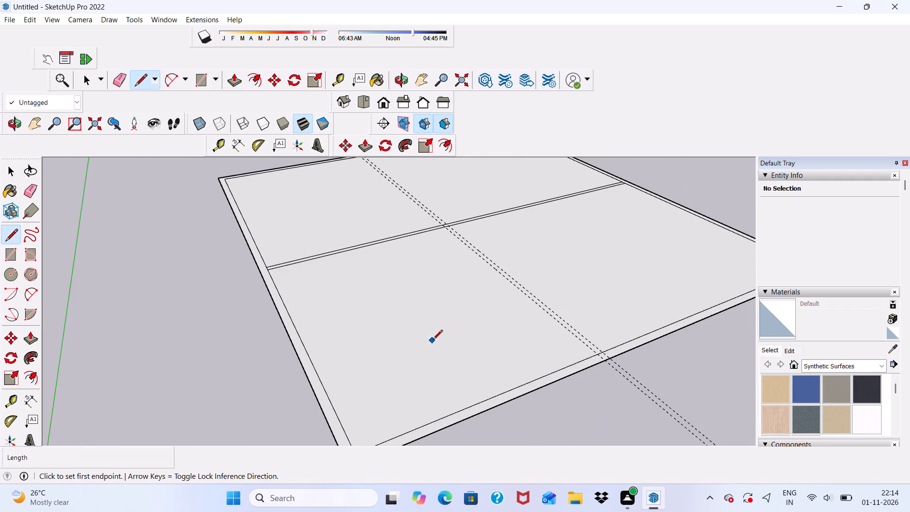
middle_drag(488, 333, 436, 398)
scroll(439, 335, down, 9)
scroll(502, 207, up, 11)
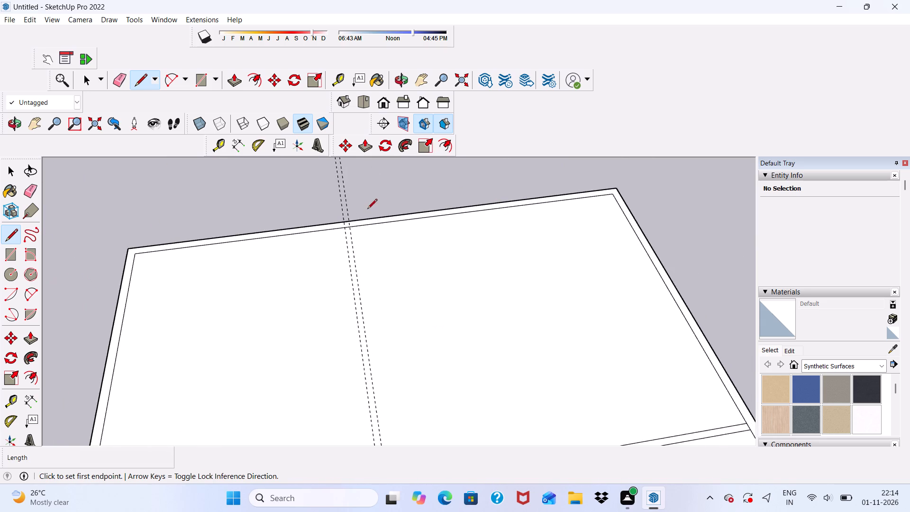
scroll(367, 210, up, 10)
click(350, 227)
scroll(363, 264, down, 5)
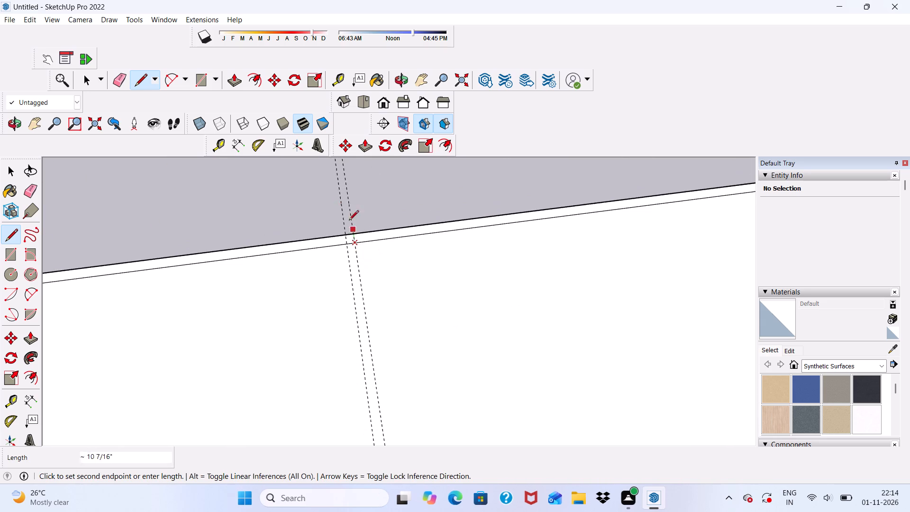
scroll(349, 221, down, 20)
scroll(349, 221, down, 7)
scroll(369, 342, up, 4)
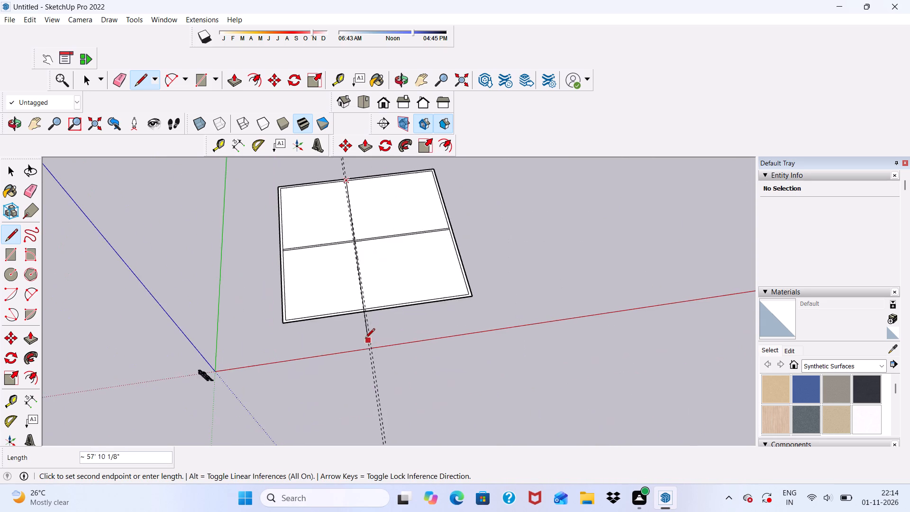
scroll(365, 339, up, 20)
scroll(365, 339, up, 3)
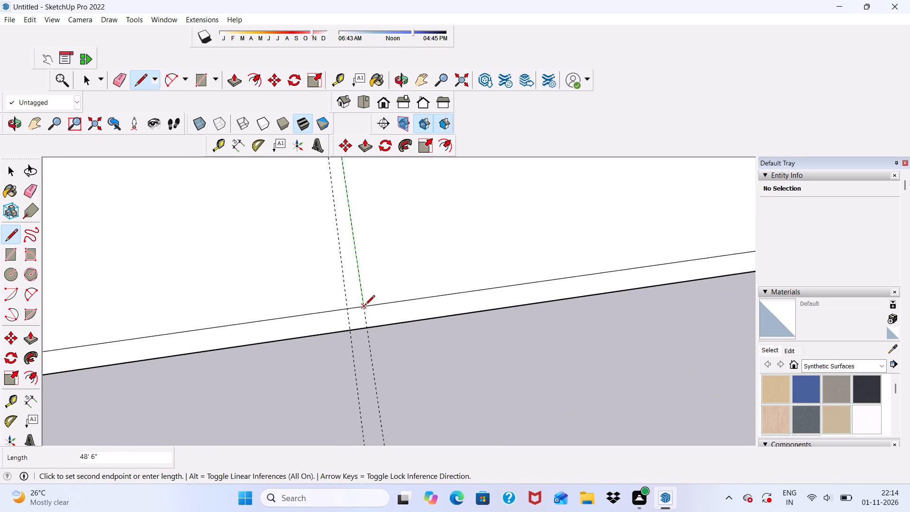
click(363, 306)
Draw a 48' 6" line between the inner outline's opposite edges, along the green-parallel guide nearer the green axis.
click(347, 308)
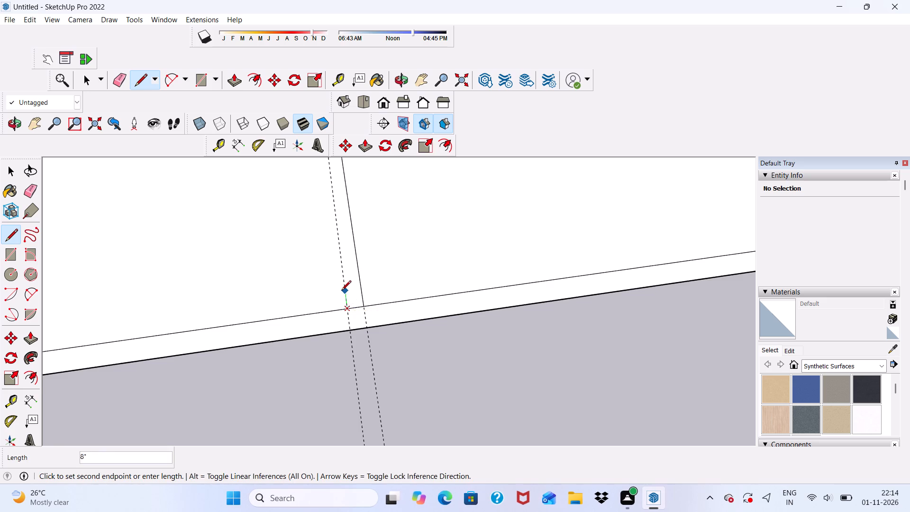
scroll(341, 291, down, 5)
scroll(357, 353, down, 17)
scroll(364, 269, up, 6)
scroll(288, 150, down, 2)
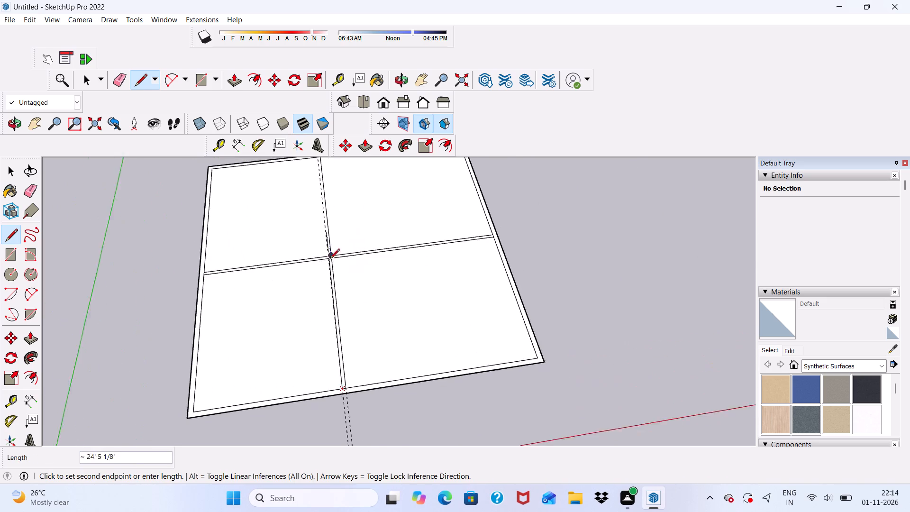
scroll(330, 259, down, 9)
scroll(348, 239, up, 16)
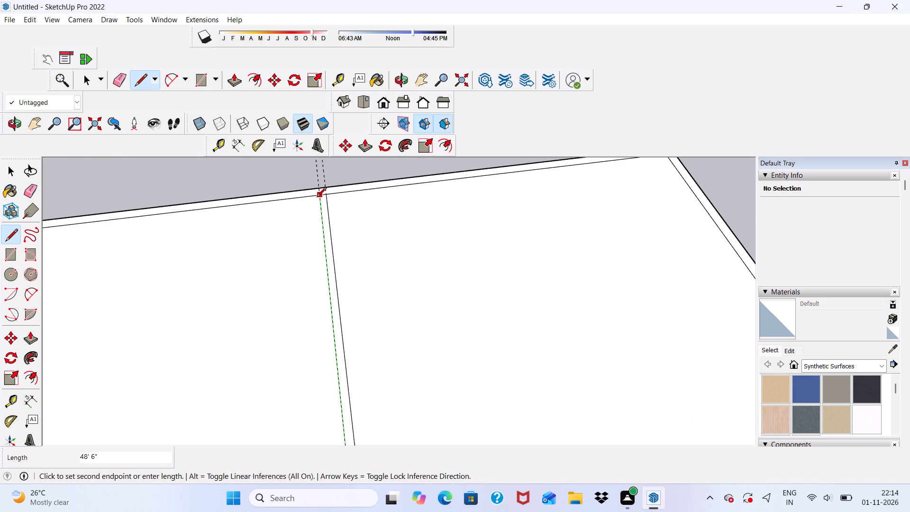
click(318, 196)
Erase the two guides parallel to the green axis.
scroll(330, 238, down, 4)
middle_drag(338, 244, 370, 266)
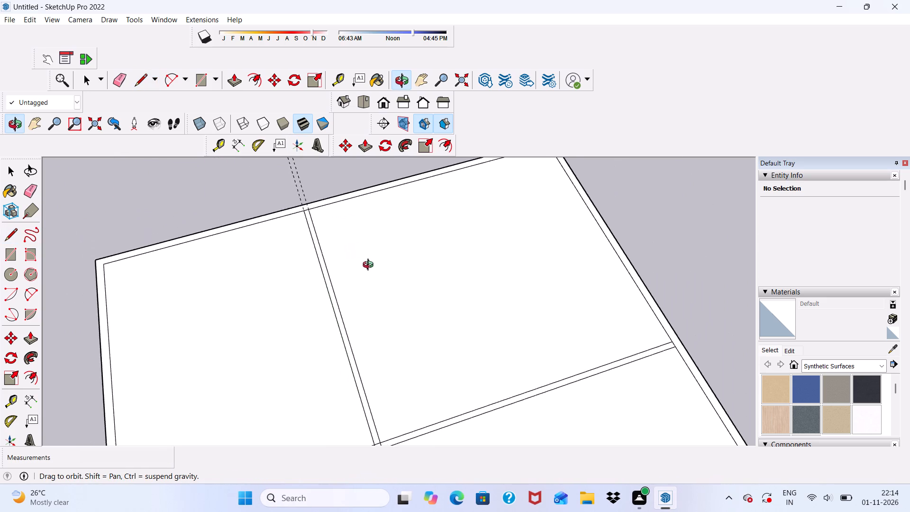
middle_drag(370, 266, 321, 290)
scroll(318, 267, down, 5)
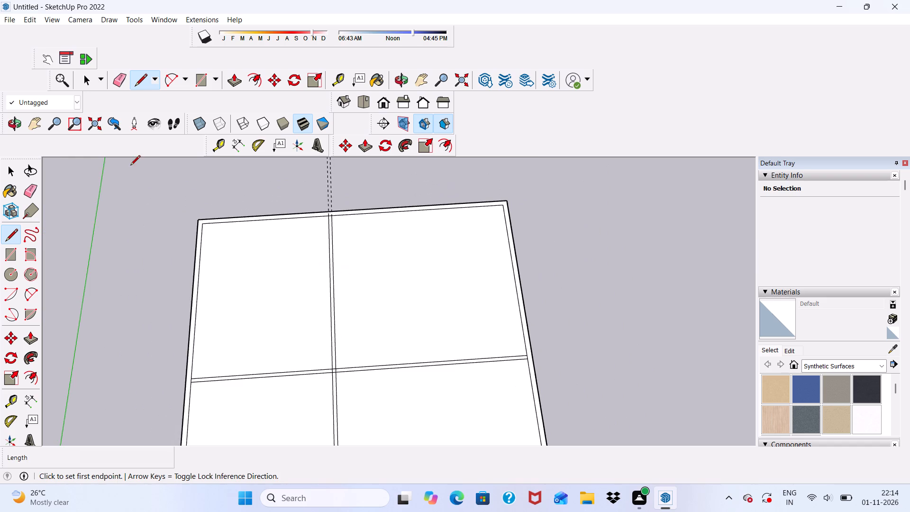
click(121, 85)
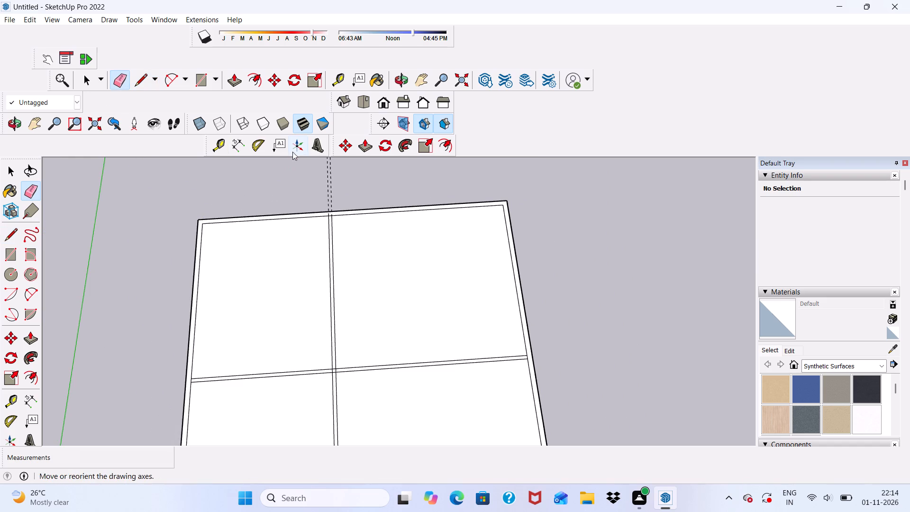
drag(317, 185, 346, 191)
drag(316, 180, 344, 188)
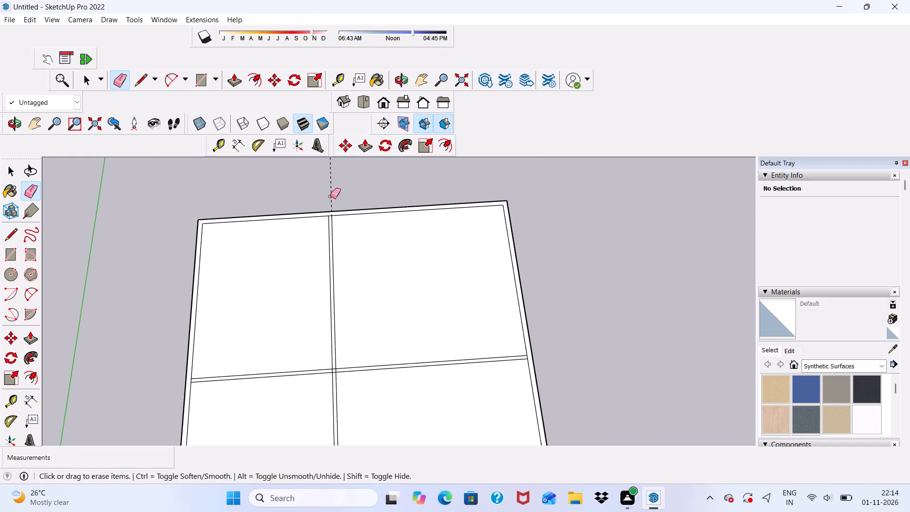
drag(319, 187, 345, 191)
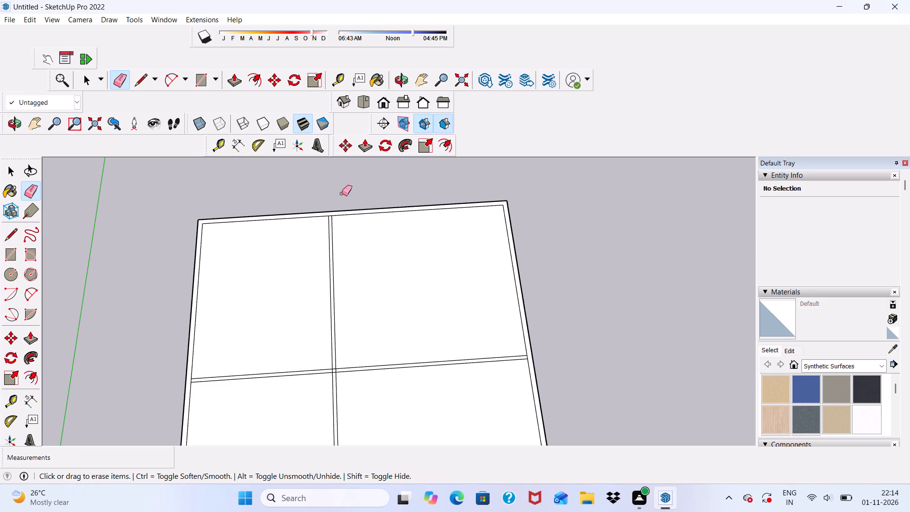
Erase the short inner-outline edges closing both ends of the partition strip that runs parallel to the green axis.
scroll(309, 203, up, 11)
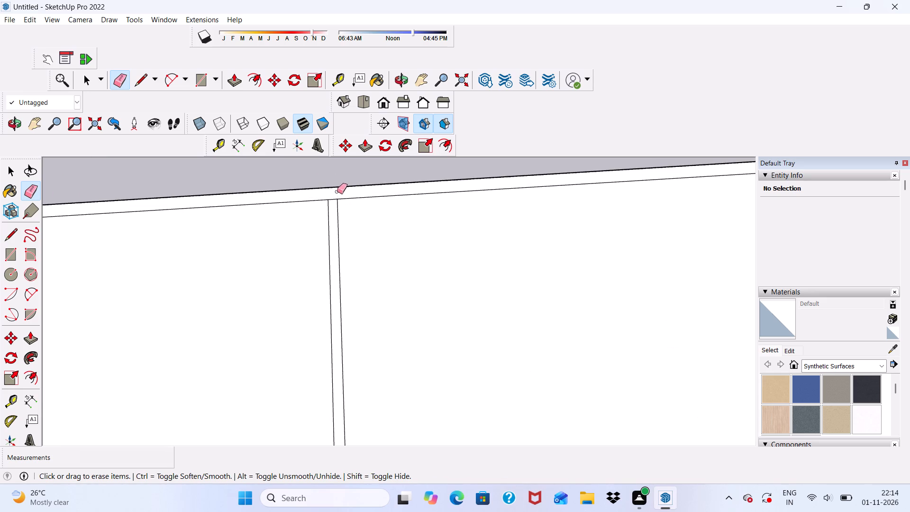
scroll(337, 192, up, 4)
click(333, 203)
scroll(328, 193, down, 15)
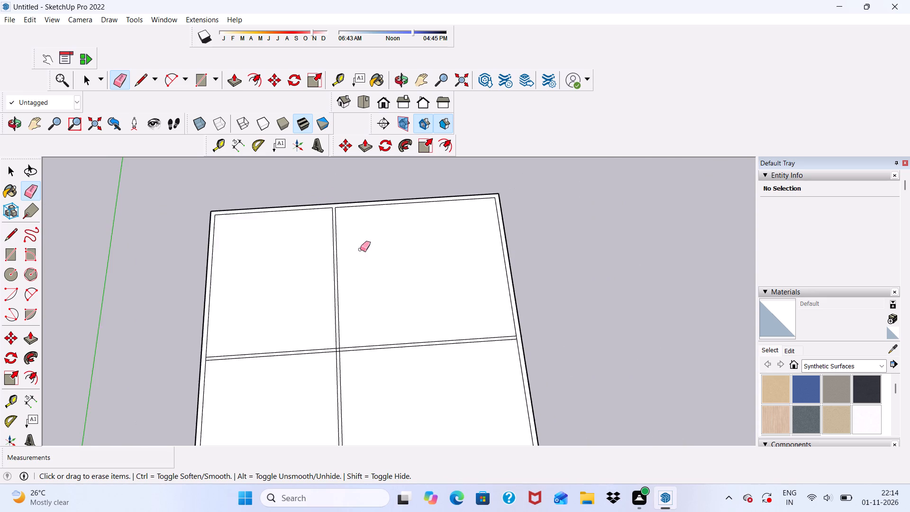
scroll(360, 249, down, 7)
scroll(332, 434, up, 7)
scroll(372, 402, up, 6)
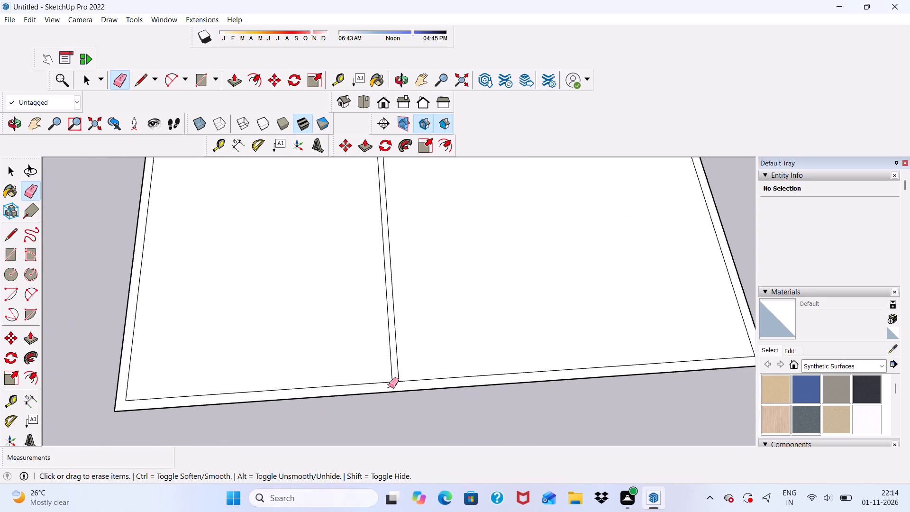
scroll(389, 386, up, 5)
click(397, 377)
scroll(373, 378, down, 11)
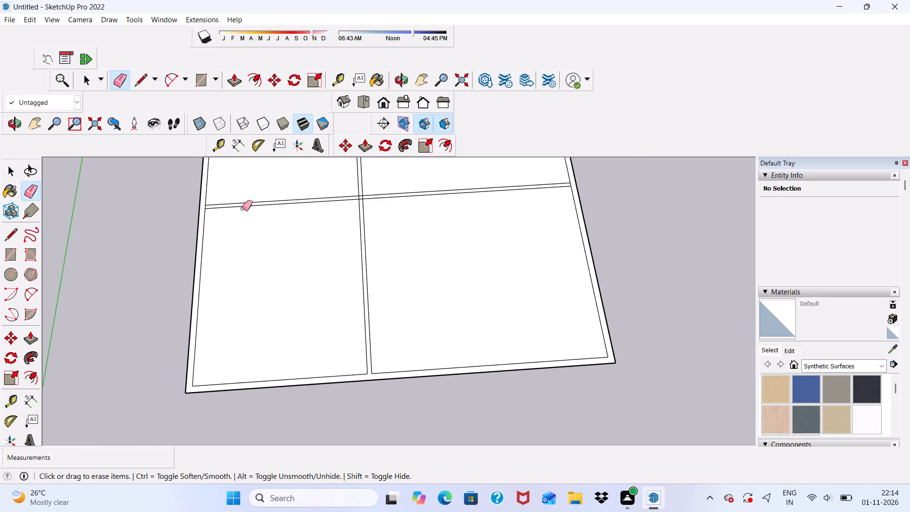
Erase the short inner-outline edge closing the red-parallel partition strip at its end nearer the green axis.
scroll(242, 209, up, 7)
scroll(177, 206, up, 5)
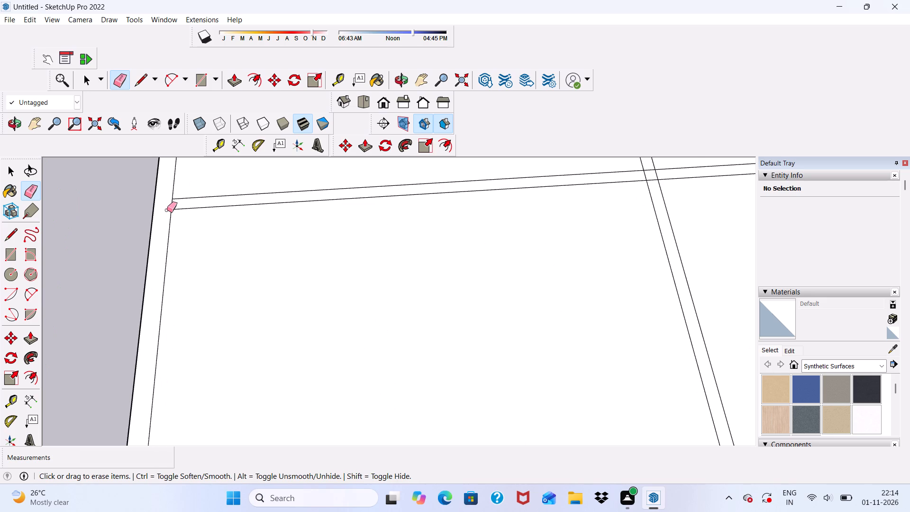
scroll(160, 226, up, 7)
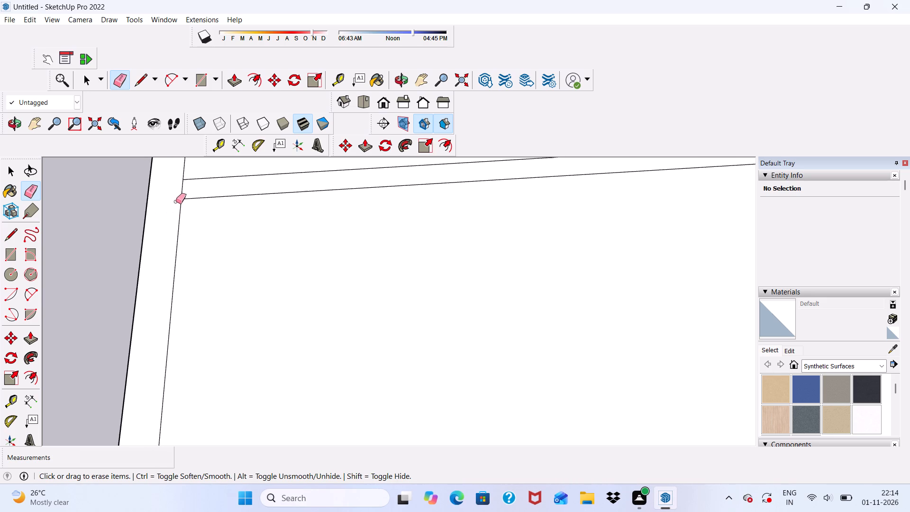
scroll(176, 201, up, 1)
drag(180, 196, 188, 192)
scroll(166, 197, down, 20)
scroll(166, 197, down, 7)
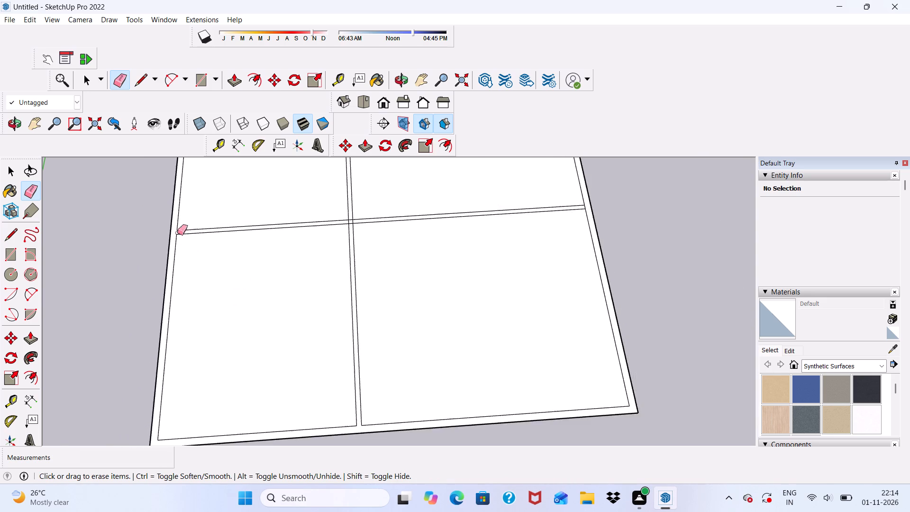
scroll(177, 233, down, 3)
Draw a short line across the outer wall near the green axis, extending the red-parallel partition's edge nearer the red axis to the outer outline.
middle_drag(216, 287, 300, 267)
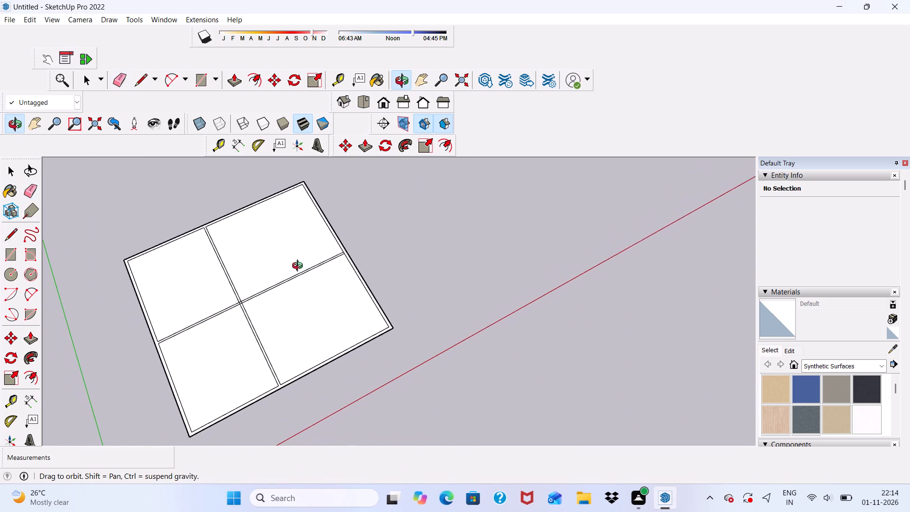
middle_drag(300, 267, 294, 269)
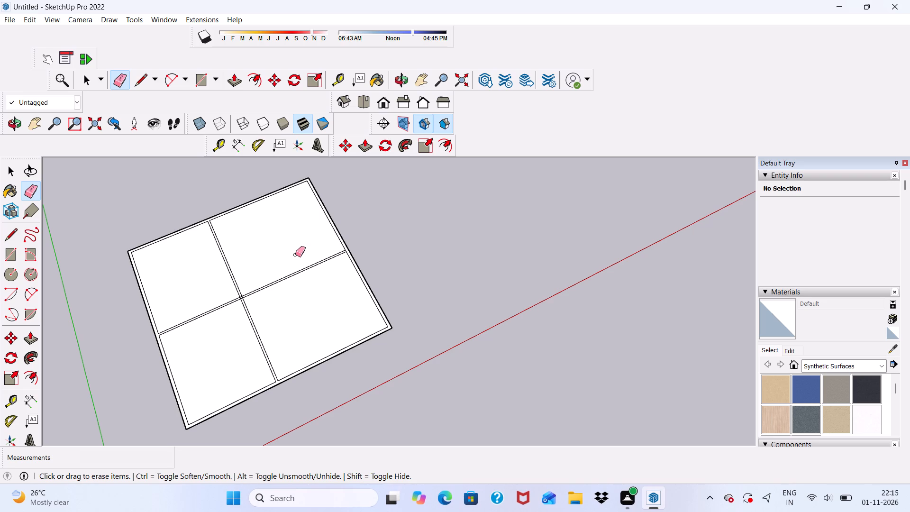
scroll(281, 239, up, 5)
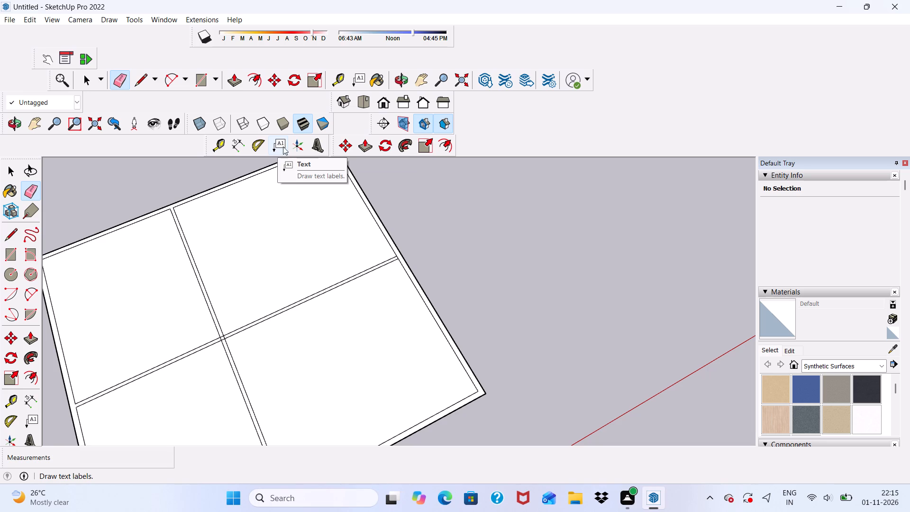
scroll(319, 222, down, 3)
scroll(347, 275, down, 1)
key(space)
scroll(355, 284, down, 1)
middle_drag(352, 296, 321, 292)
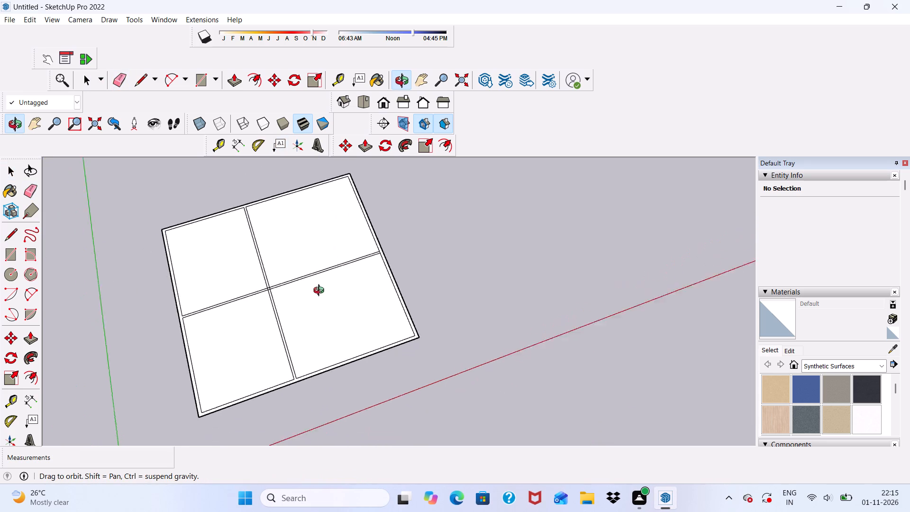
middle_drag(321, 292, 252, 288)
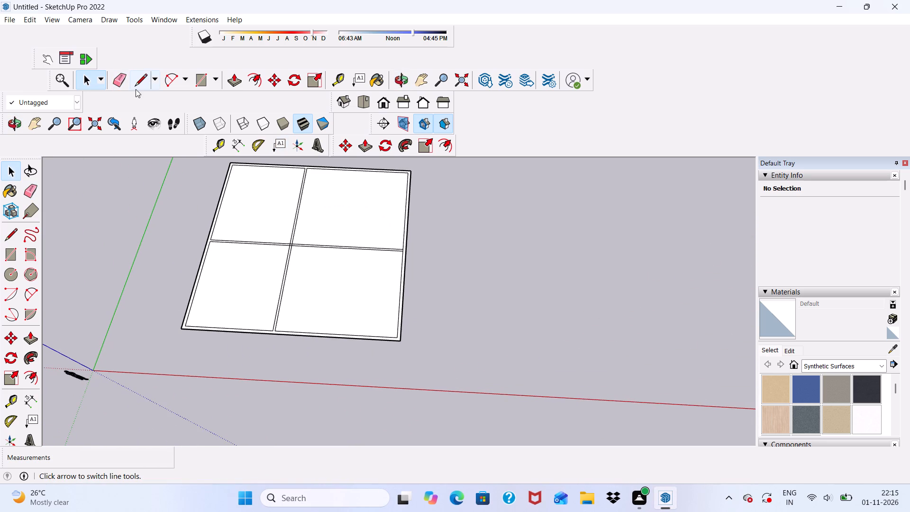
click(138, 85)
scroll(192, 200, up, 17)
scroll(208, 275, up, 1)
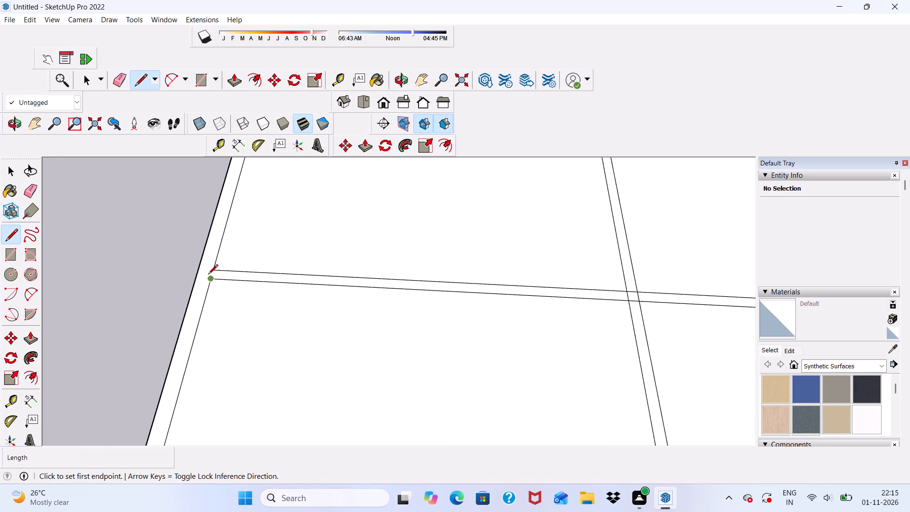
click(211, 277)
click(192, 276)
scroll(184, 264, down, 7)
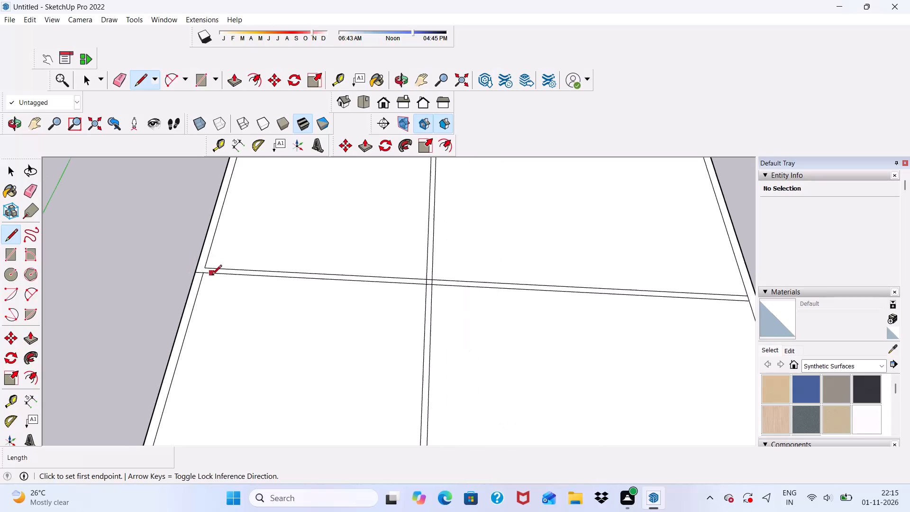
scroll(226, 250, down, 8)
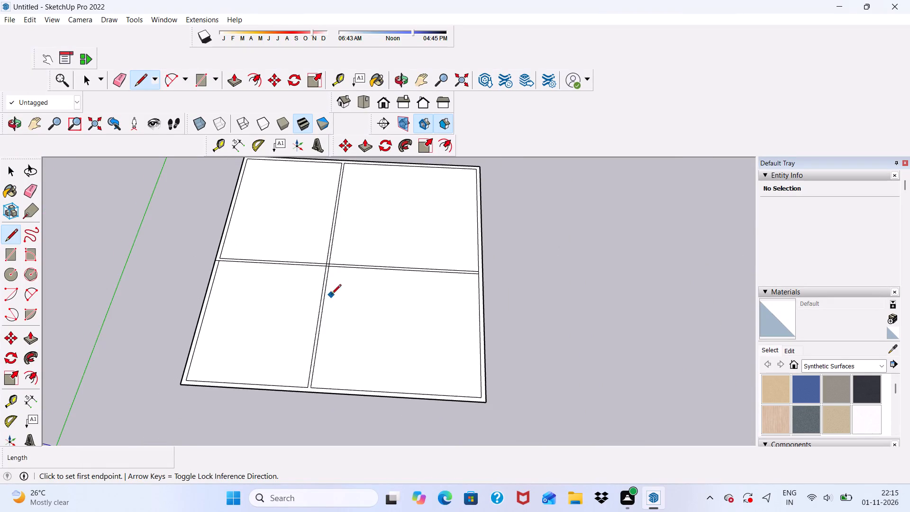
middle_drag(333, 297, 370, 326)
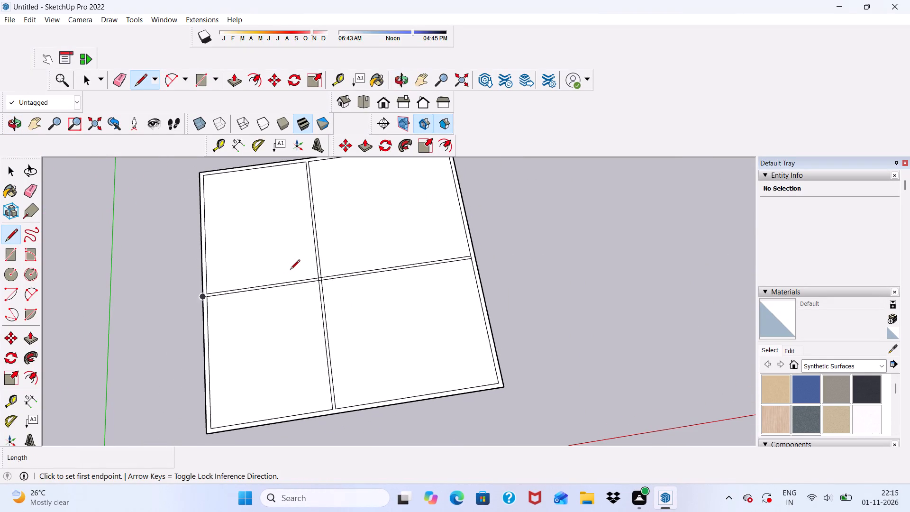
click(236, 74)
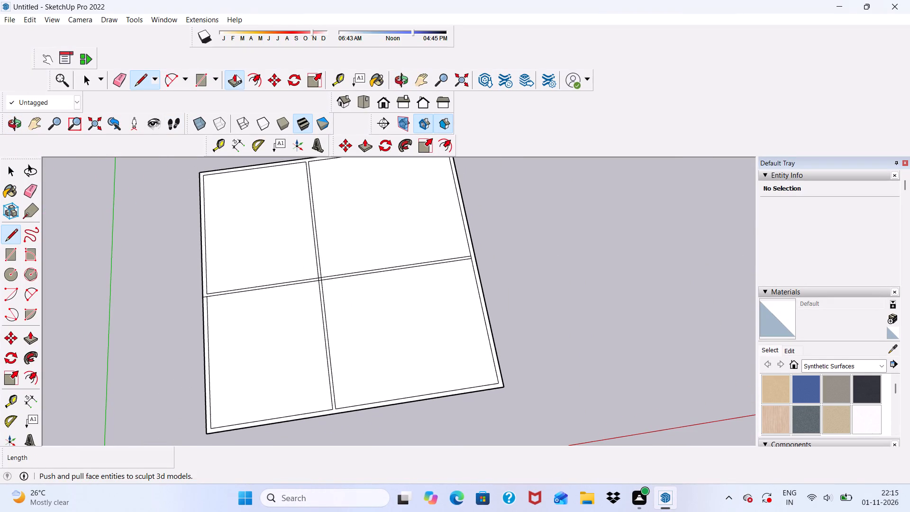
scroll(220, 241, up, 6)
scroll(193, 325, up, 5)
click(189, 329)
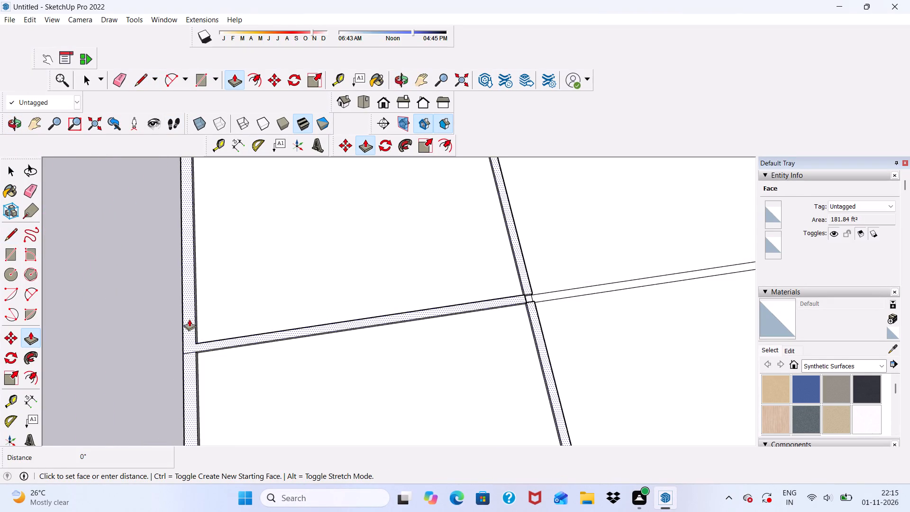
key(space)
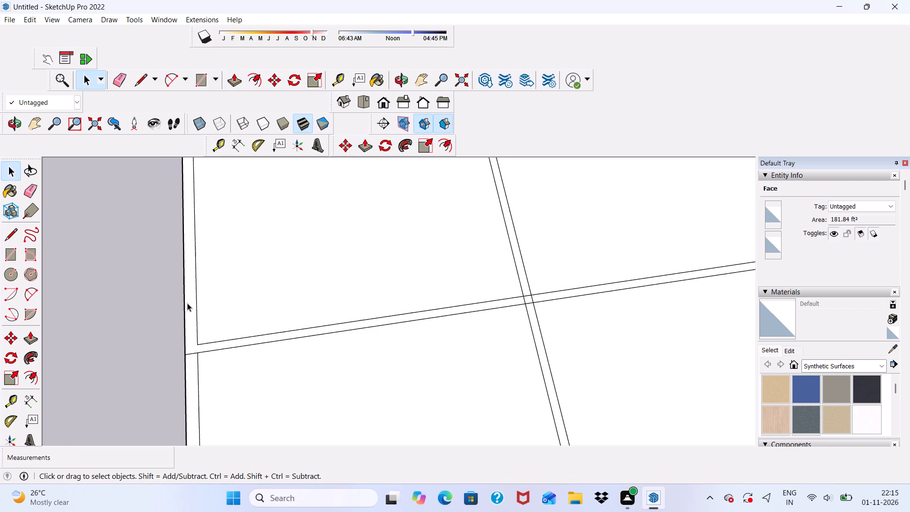
Undo the wall-joint edits, guide erasures and partition lines, back to the two outlines with four crossing guides.
scroll(234, 331, down, 5)
scroll(343, 274, down, 6)
scroll(360, 319, down, 1)
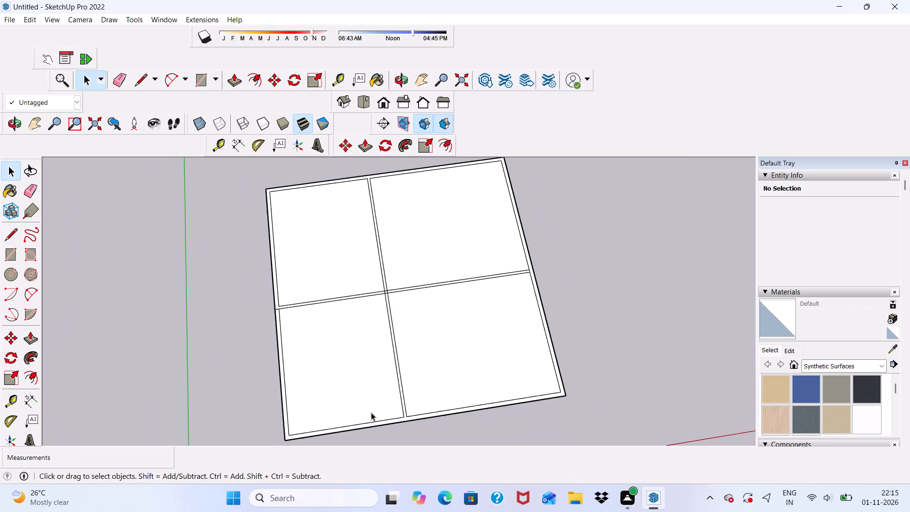
scroll(375, 424, up, 5)
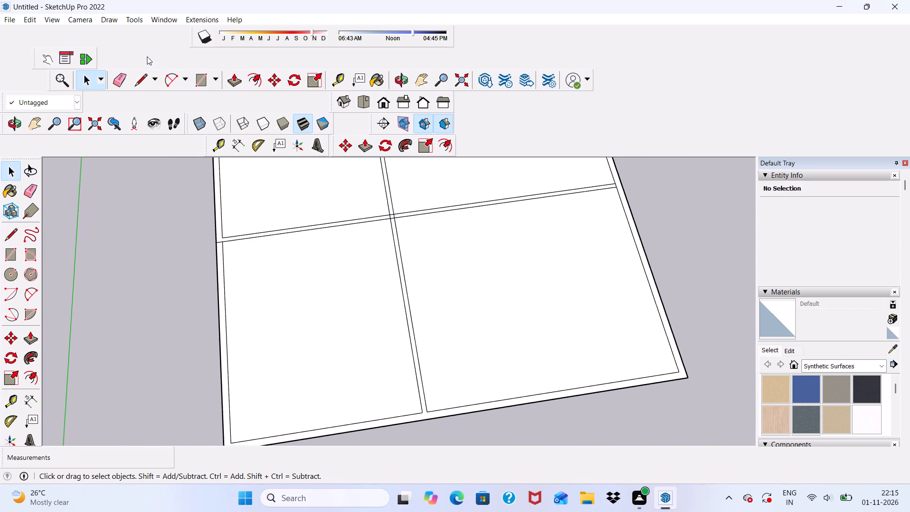
scroll(149, 61, down, 5)
scroll(365, 259, down, 6)
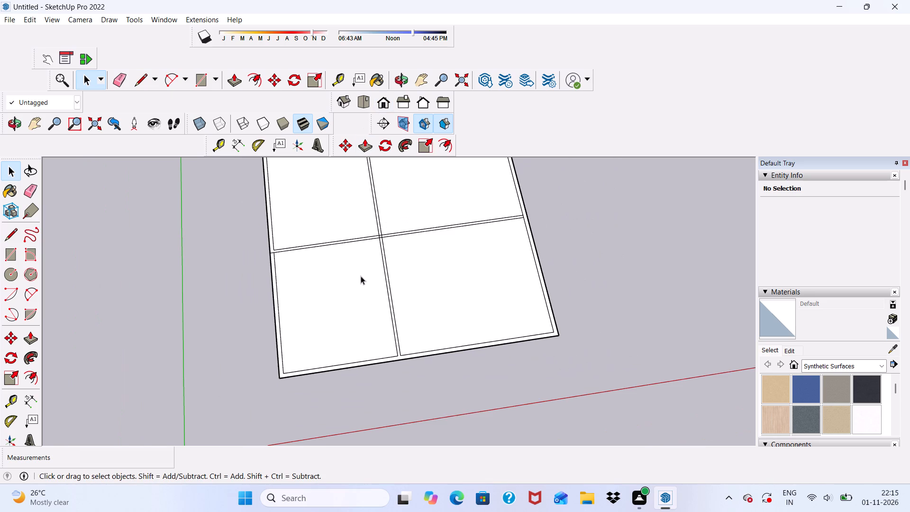
middle_drag(361, 276, 315, 310)
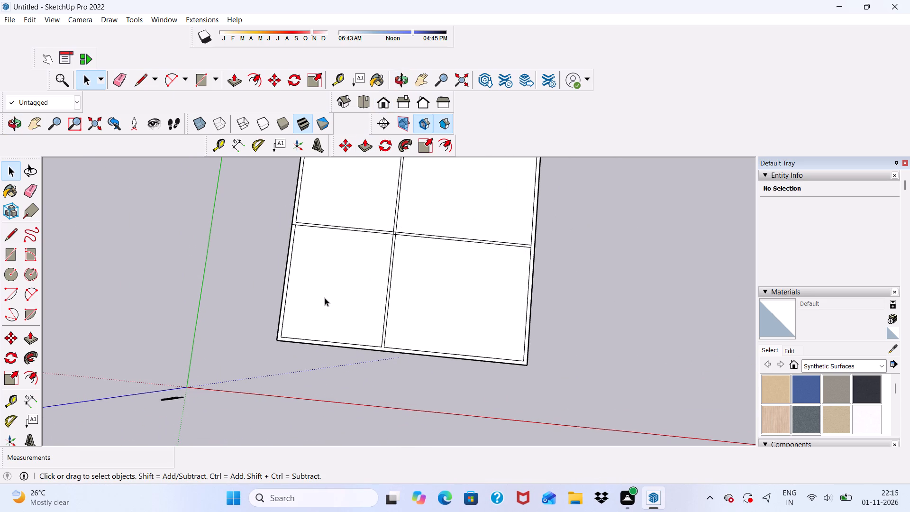
key(ctrl+z)
key(ctrl+z)
key(ctrl+z)
key(ctrl+z)
key(ctrl+z)
key(ctrl+z)
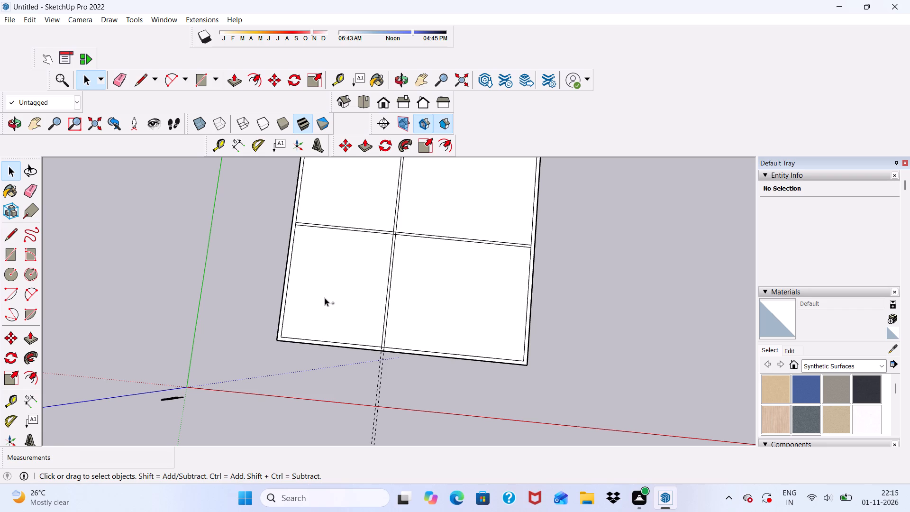
key(z)
key(ctrl+z)
key(ctrl+z)
key(ctrl+z)
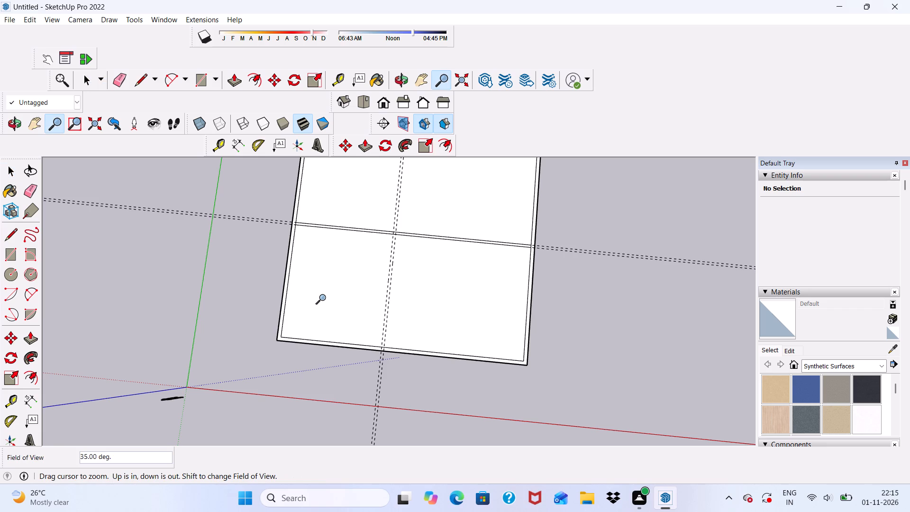
key(ctrl+z)
key(ctrl+z)
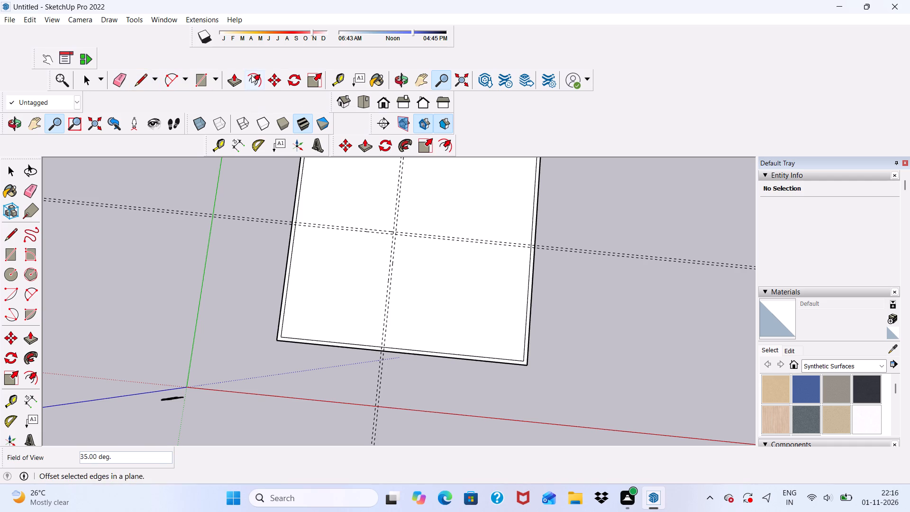
Place a guide about 15' from the red-parallel guide nearer the red axis, on the side towards that axis.
click(346, 79)
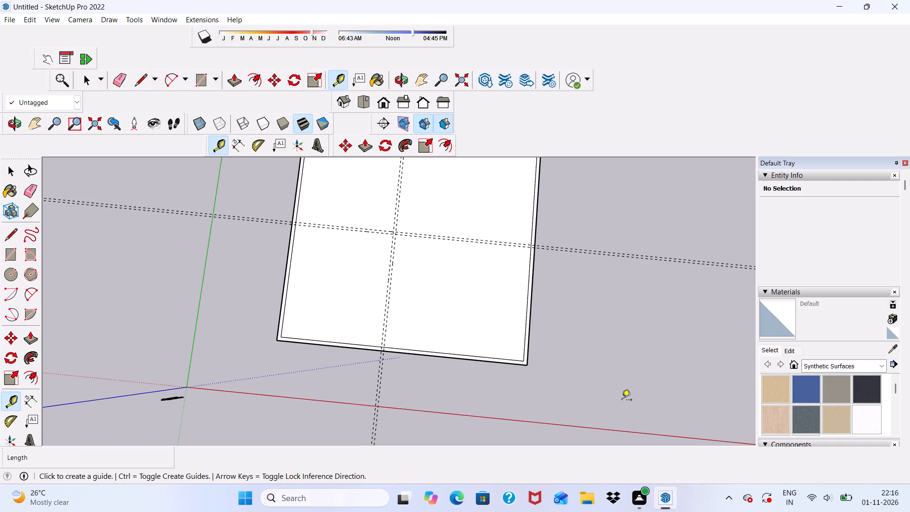
scroll(471, 236, up, 1)
scroll(418, 258, up, 5)
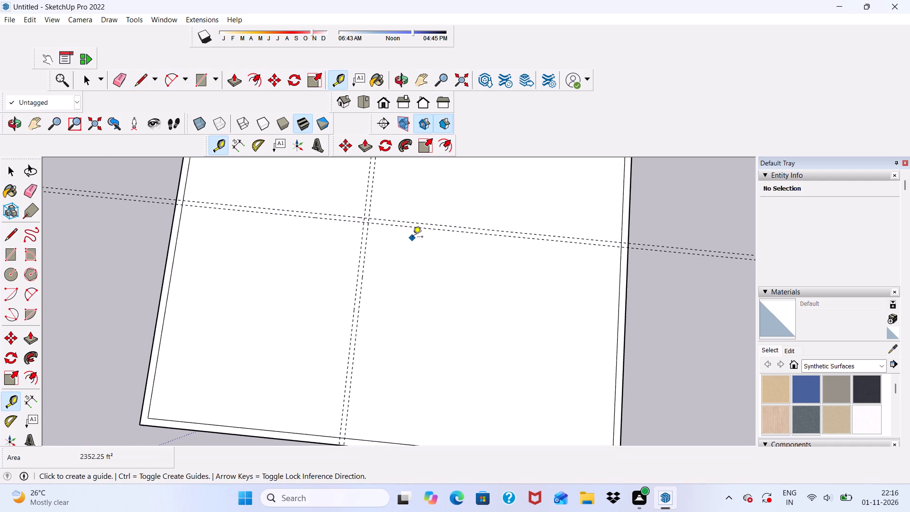
scroll(411, 228, up, 1)
click(408, 226)
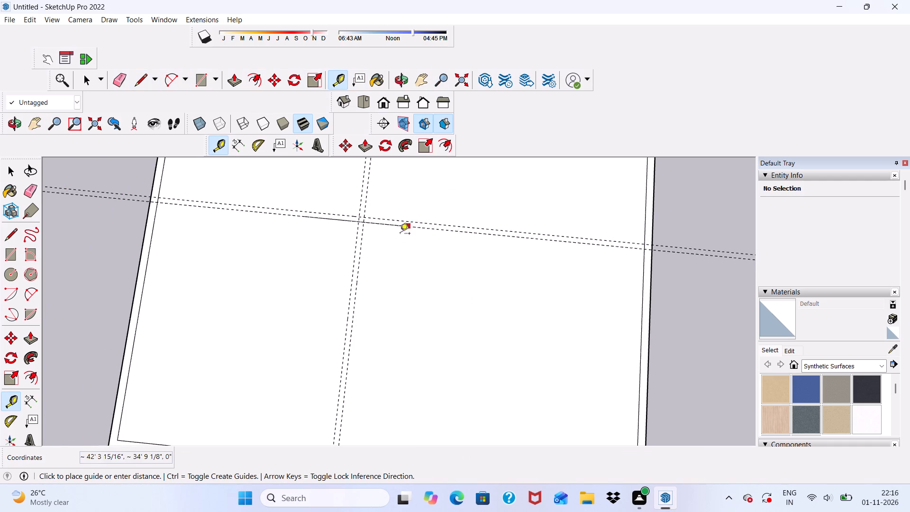
scroll(356, 256, down, 10)
middle_drag(405, 274, 372, 158)
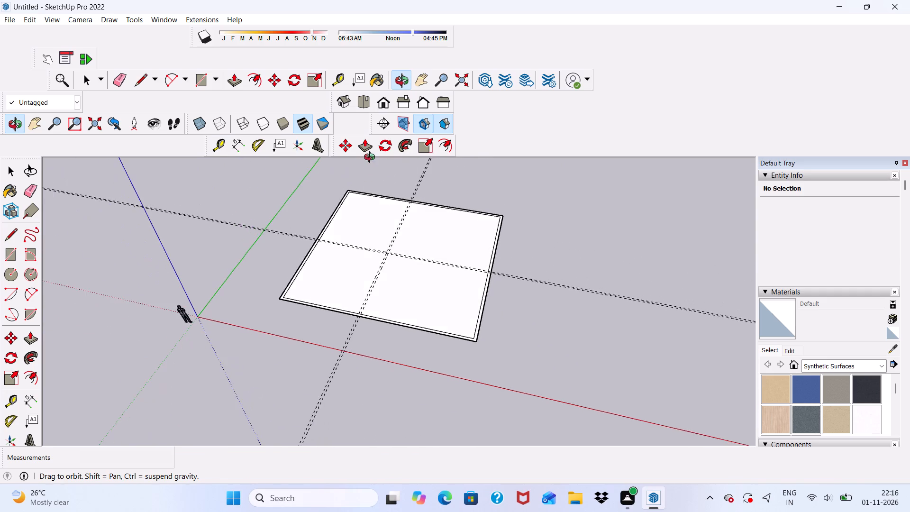
middle_drag(372, 158, 372, 162)
scroll(391, 279, up, 7)
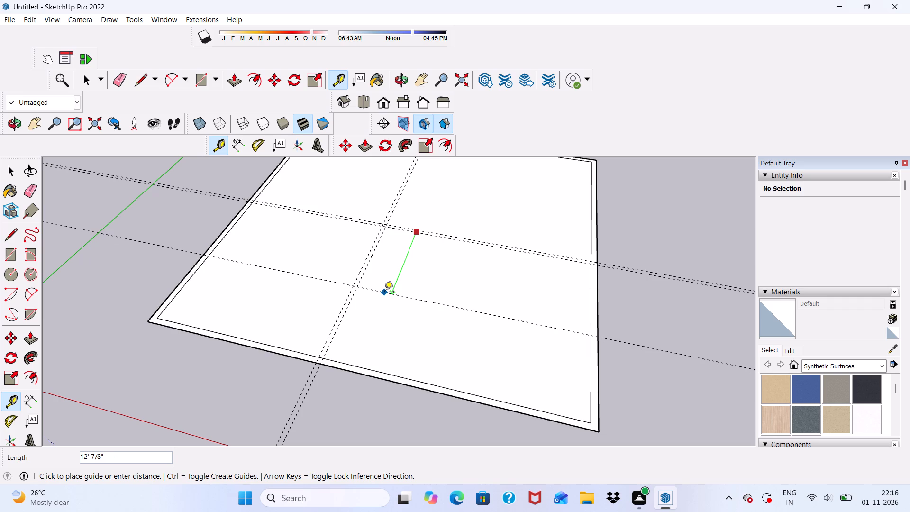
scroll(333, 247, up, 5)
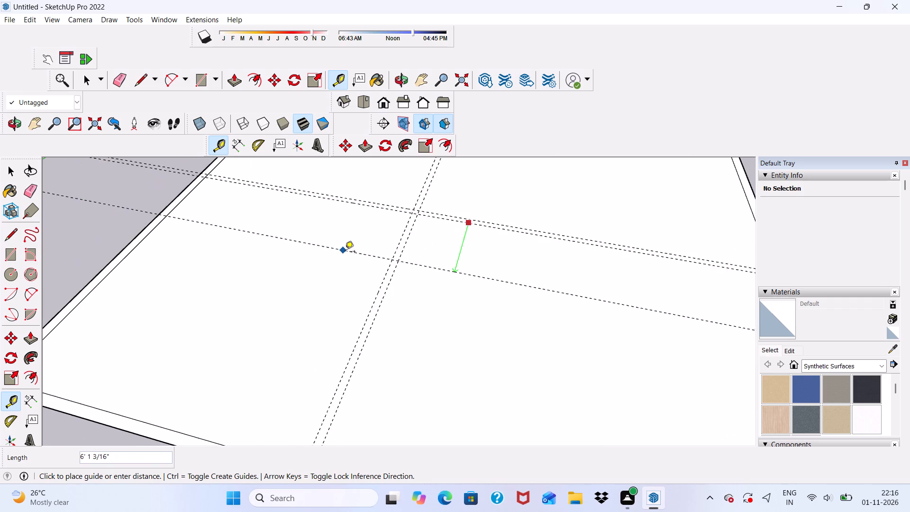
scroll(347, 255, down, 7)
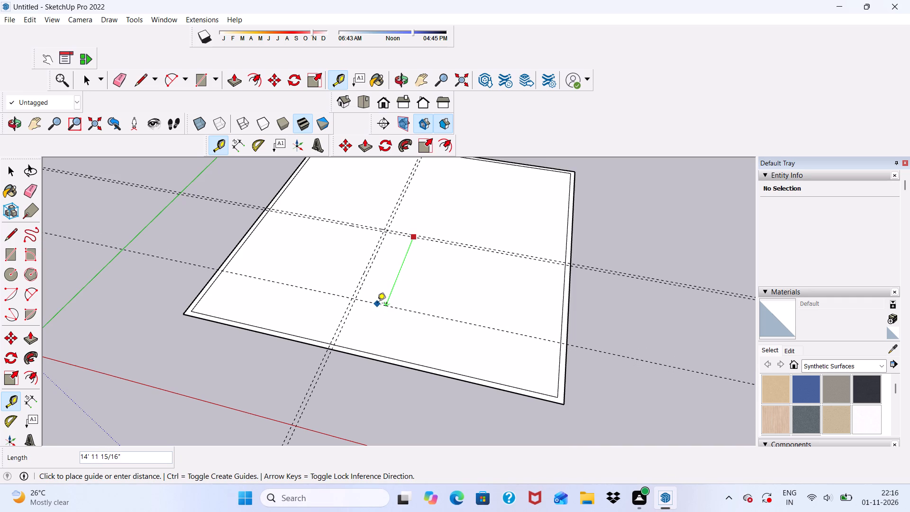
click(379, 303)
Place a guide 6" from the newest red-parallel guide, on the side away from the red axis.
scroll(382, 301, up, 6)
click(381, 303)
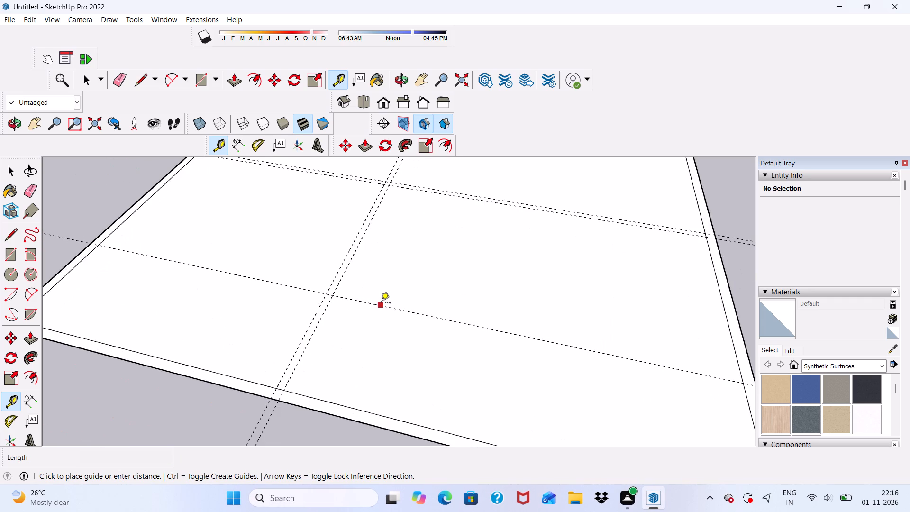
key(6)
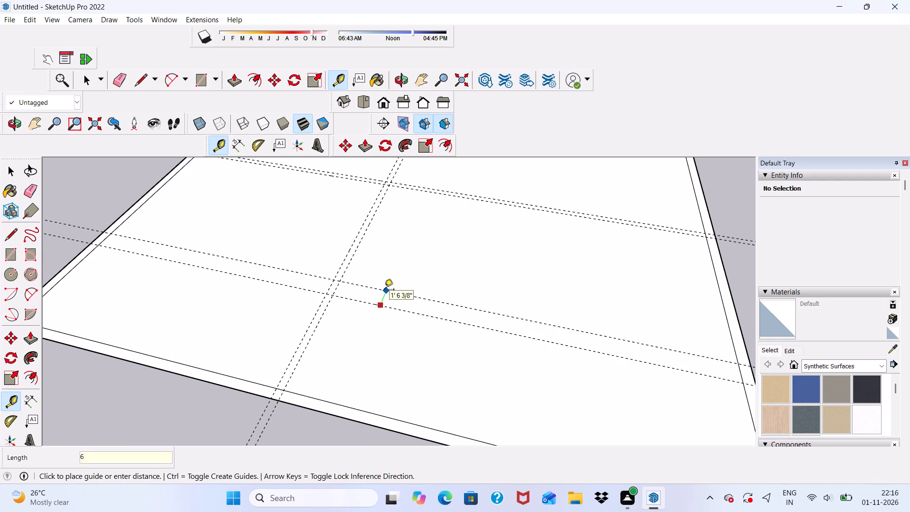
key(shift+quotedbl)
key(Return)
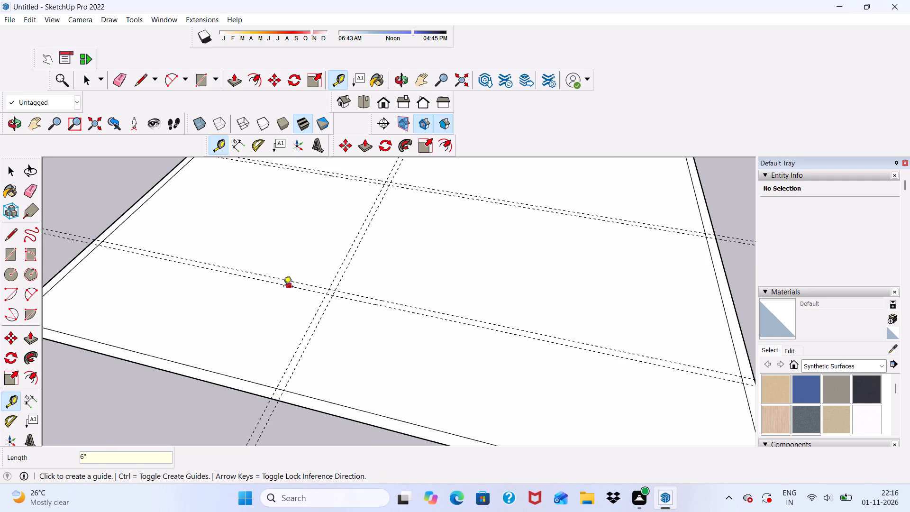
Draw a line about 28' 3 3/4" along the guide nearest the red axis, from the green-parallel guide nearer the green axis to the far inner outline.
click(142, 78)
scroll(247, 154, down, 3)
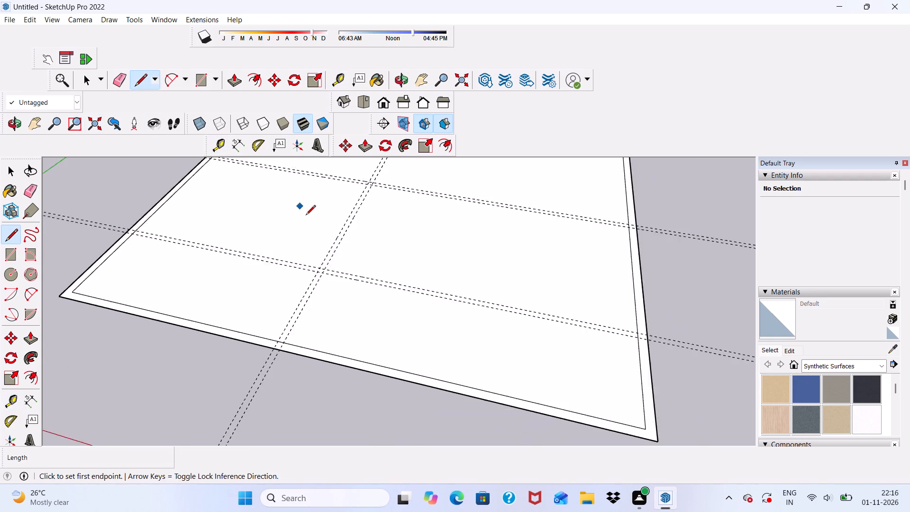
scroll(306, 216, down, 2)
middle_drag(322, 240, 365, 267)
scroll(327, 260, up, 15)
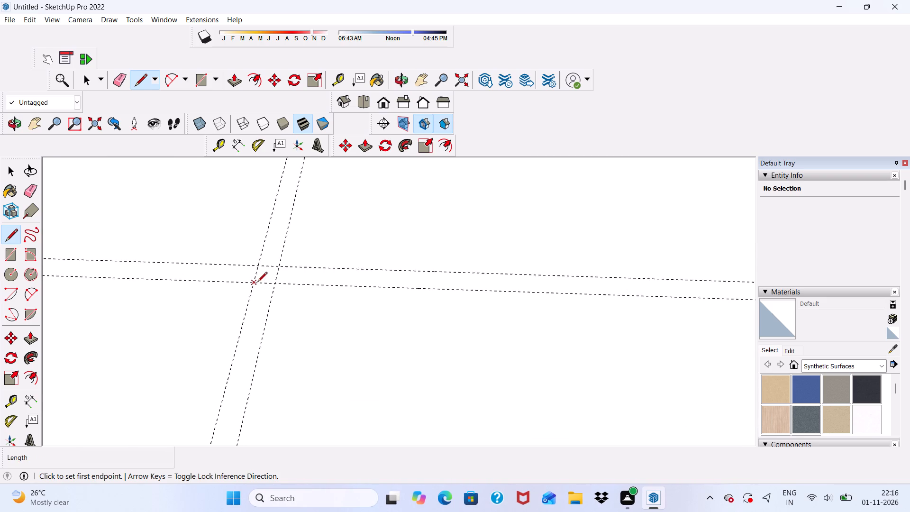
scroll(257, 283, up, 1)
click(250, 284)
scroll(317, 308, down, 4)
scroll(223, 274, down, 2)
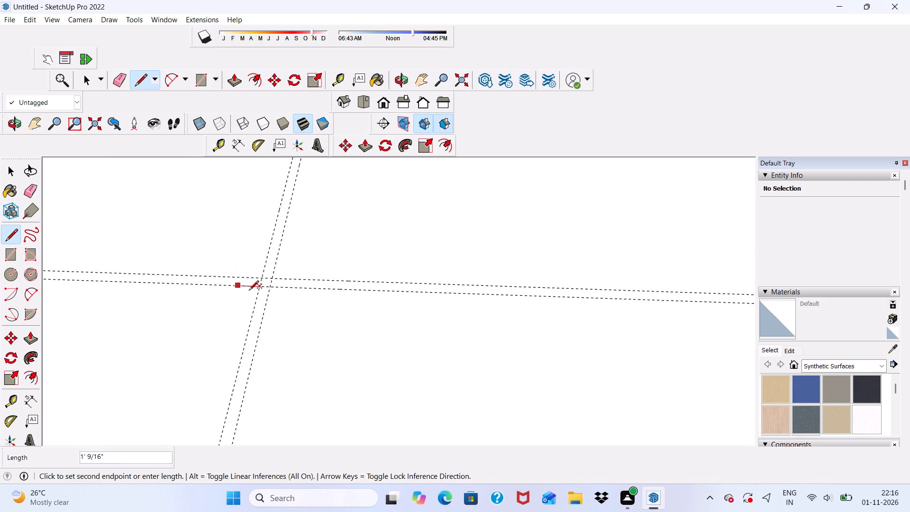
scroll(249, 291, down, 15)
scroll(485, 310, up, 13)
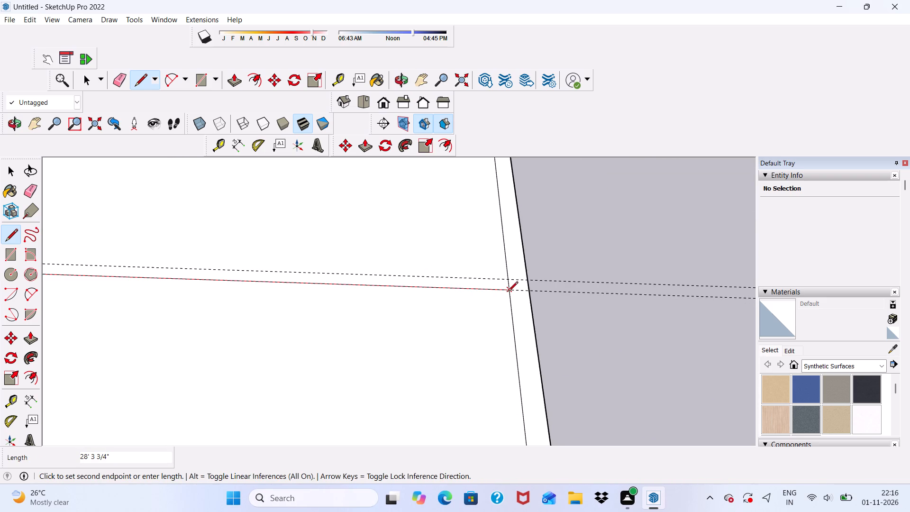
scroll(510, 291, up, 4)
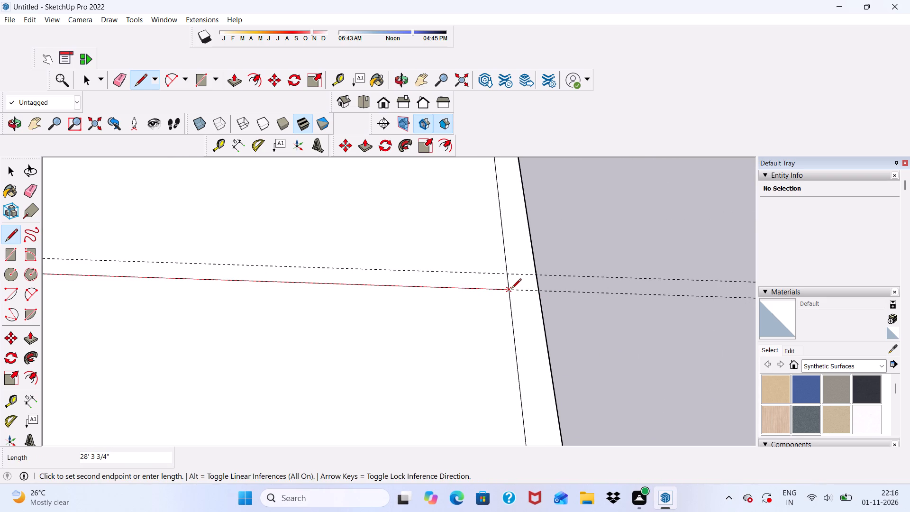
click(511, 289)
Complete the 6" red-parallel partition strip with a matching line along its second guide and short closing edges at both ends.
scroll(418, 265, down, 5)
scroll(473, 271, down, 6)
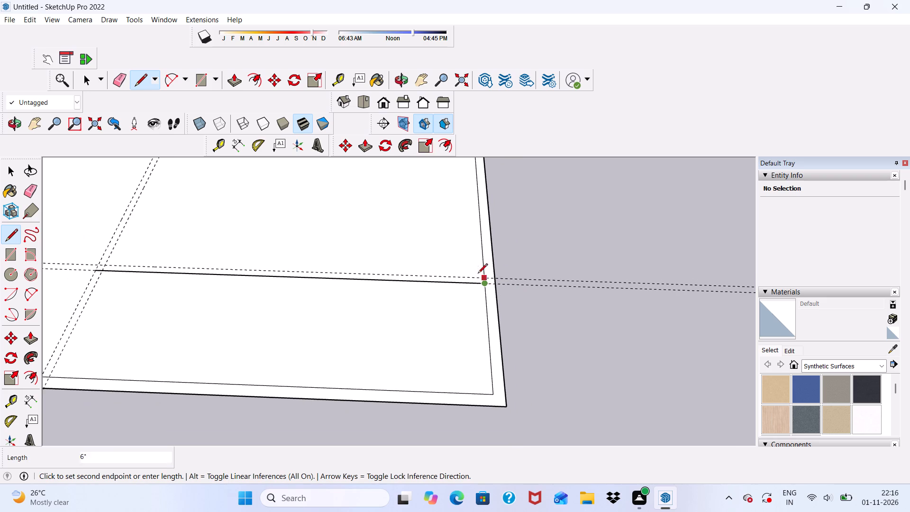
scroll(485, 276, up, 6)
click(485, 276)
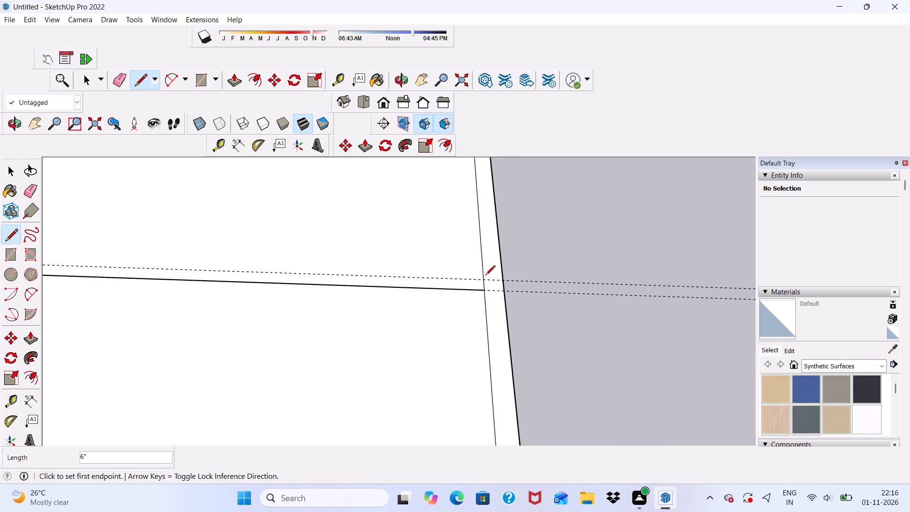
click(482, 279)
scroll(422, 271, down, 11)
scroll(214, 260, up, 16)
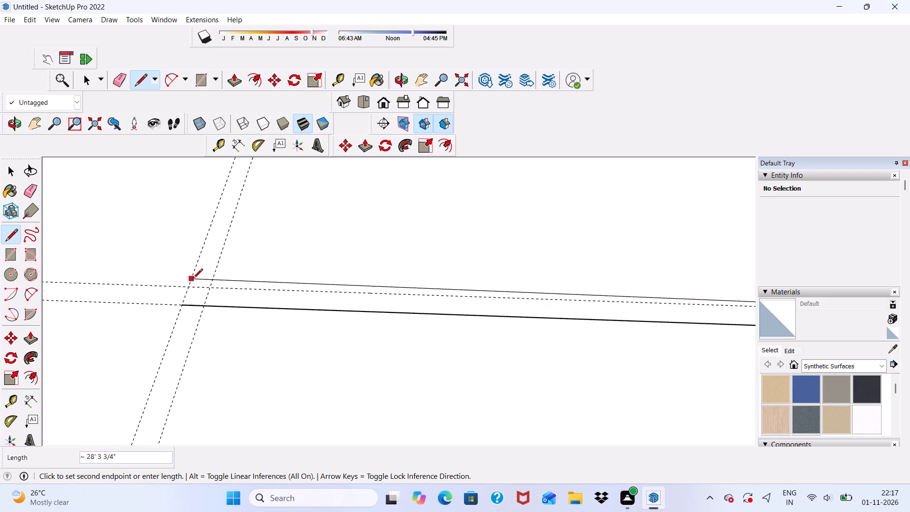
click(190, 285)
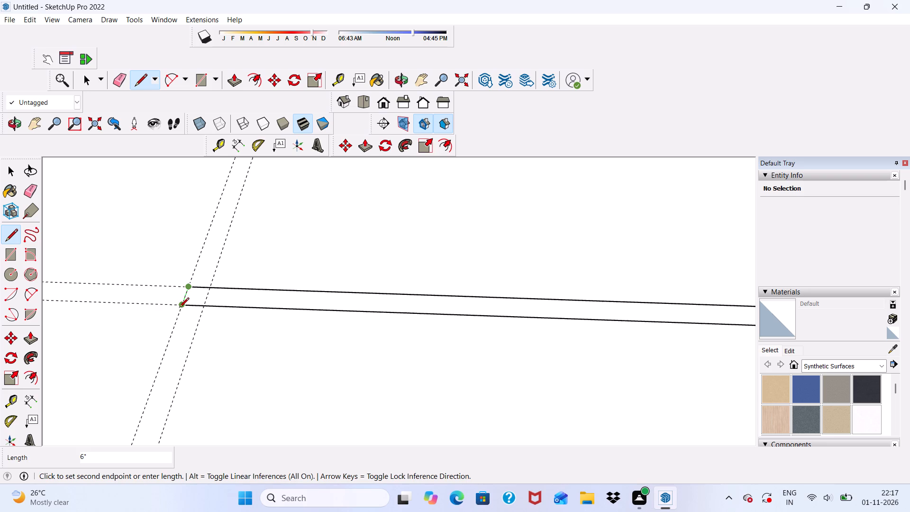
click(179, 308)
Draw a line about 40' 1" from the strip's free outer corner along the green-parallel guide to the inner outline farthest from the red axis.
scroll(200, 298, down, 4)
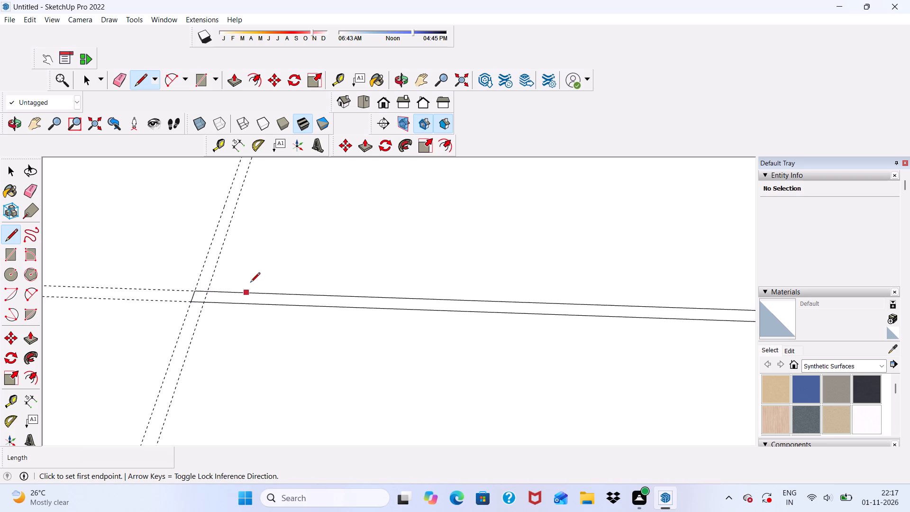
scroll(250, 283, down, 17)
scroll(240, 270, up, 7)
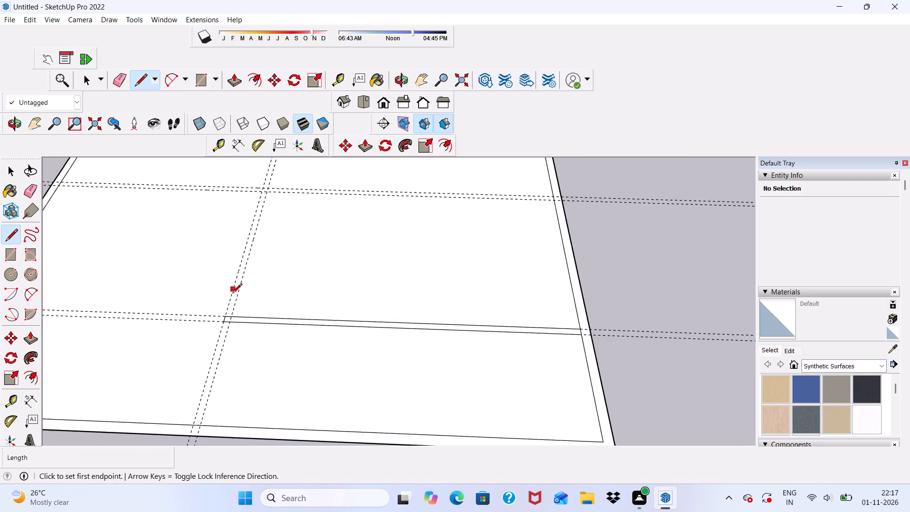
scroll(232, 294, up, 10)
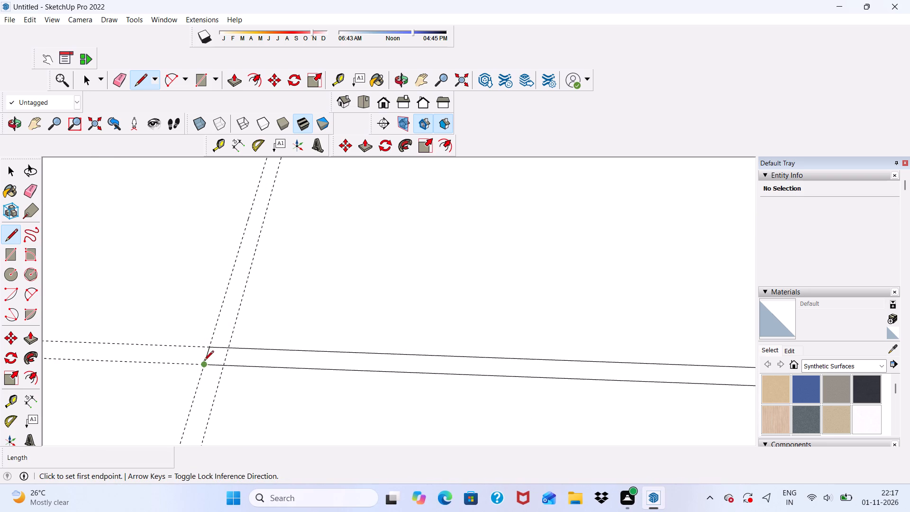
click(203, 360)
scroll(213, 331, down, 15)
scroll(275, 212, up, 6)
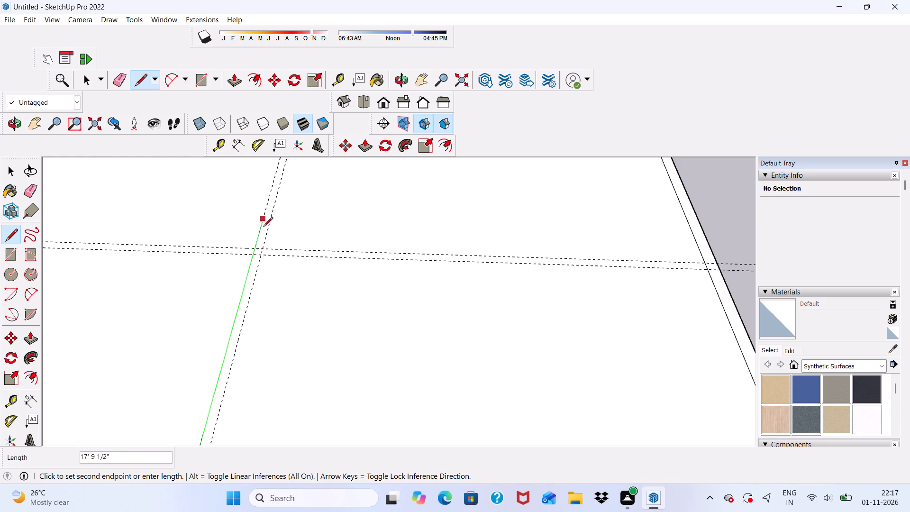
scroll(260, 251, up, 10)
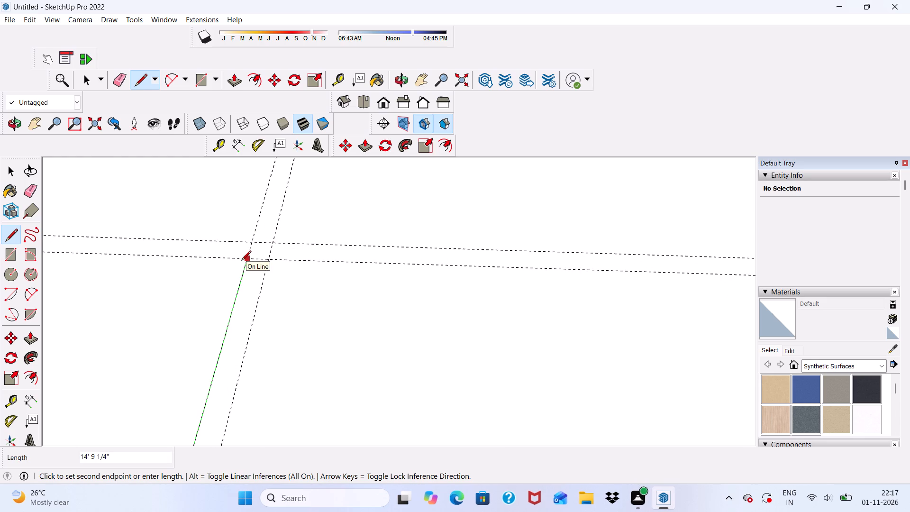
scroll(18, 238, down, 3)
scroll(190, 259, down, 3)
scroll(244, 248, up, 1)
scroll(244, 242, down, 7)
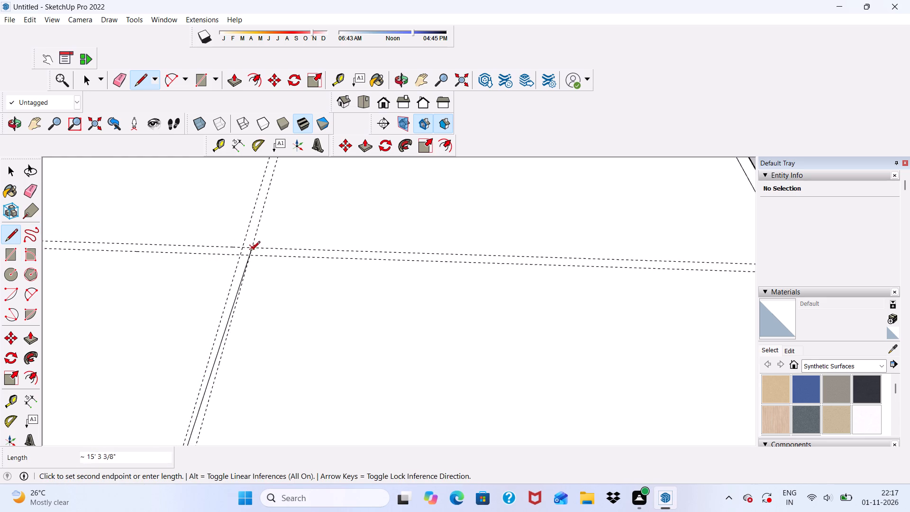
scroll(250, 252, down, 13)
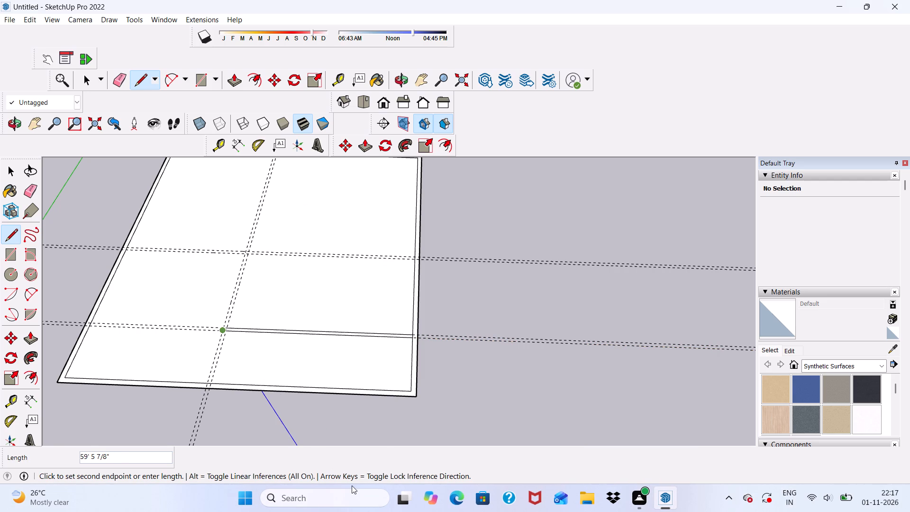
scroll(378, 384, down, 4)
scroll(240, 308, up, 7)
scroll(343, 273, up, 6)
scroll(256, 293, down, 3)
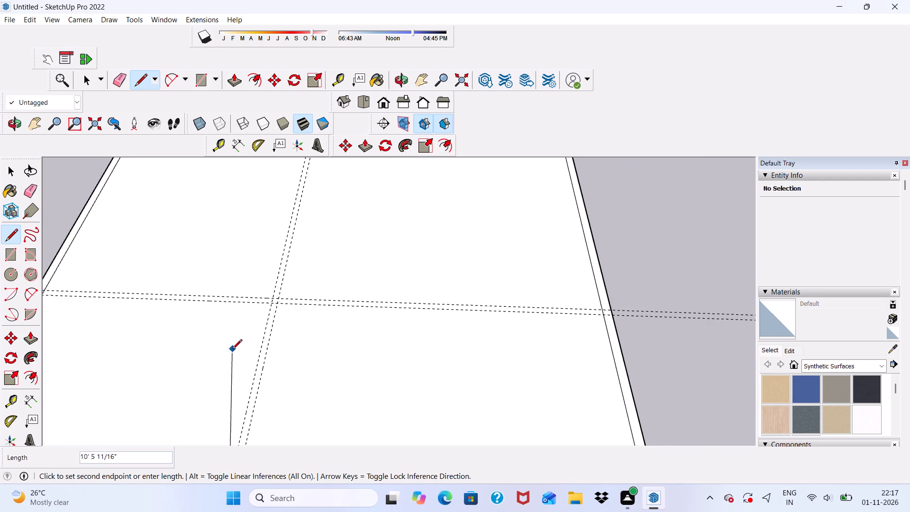
scroll(232, 350, down, 10)
scroll(257, 323, up, 13)
scroll(288, 254, down, 12)
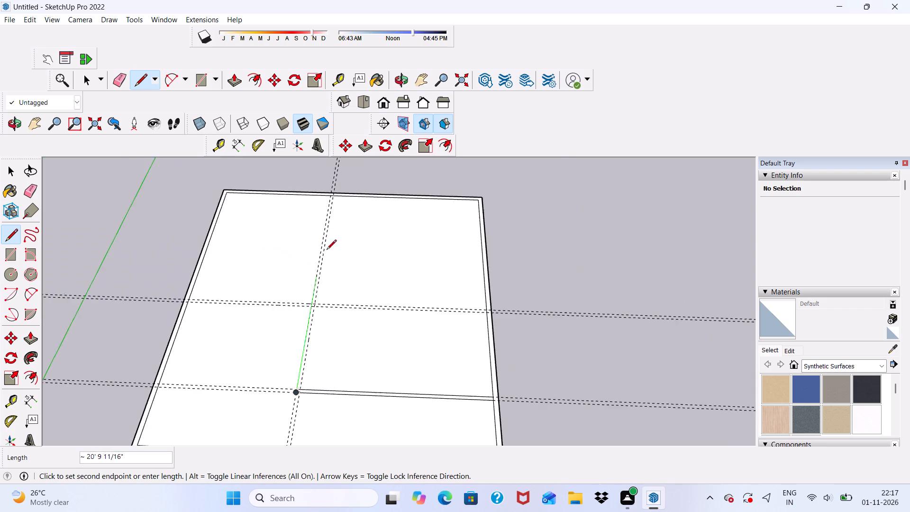
scroll(339, 192, up, 18)
click(330, 198)
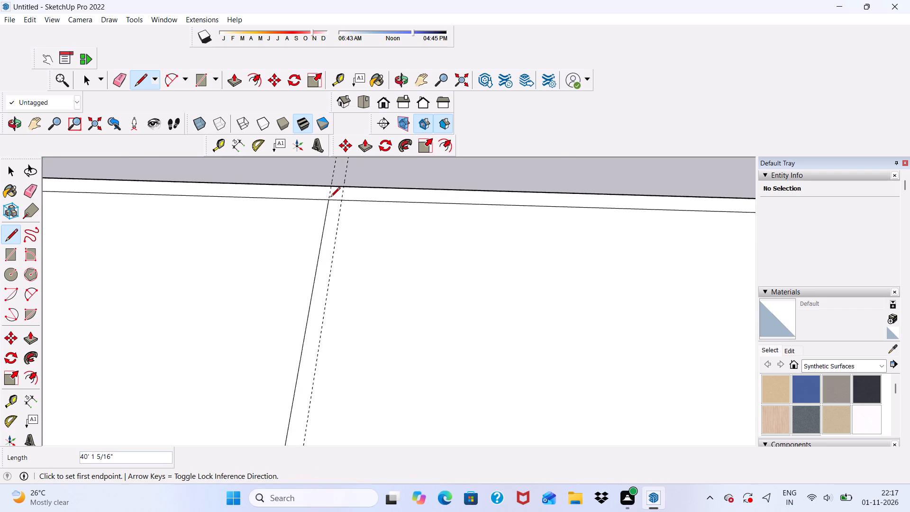
Draw the second partition edge, about 39' 7", along the other green-parallel guide from the inner outline back to the red-parallel strip.
click(342, 201)
scroll(334, 224, down, 6)
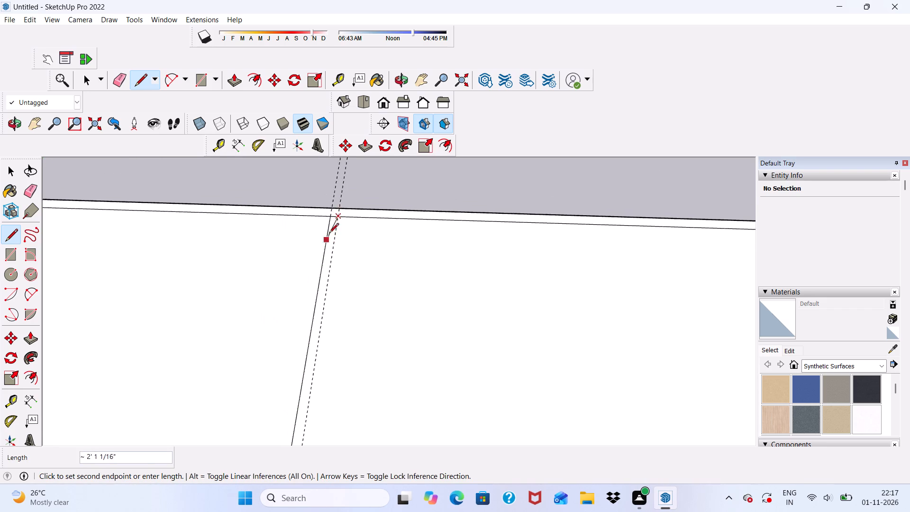
scroll(329, 234, down, 15)
scroll(325, 454, up, 8)
scroll(313, 412, up, 14)
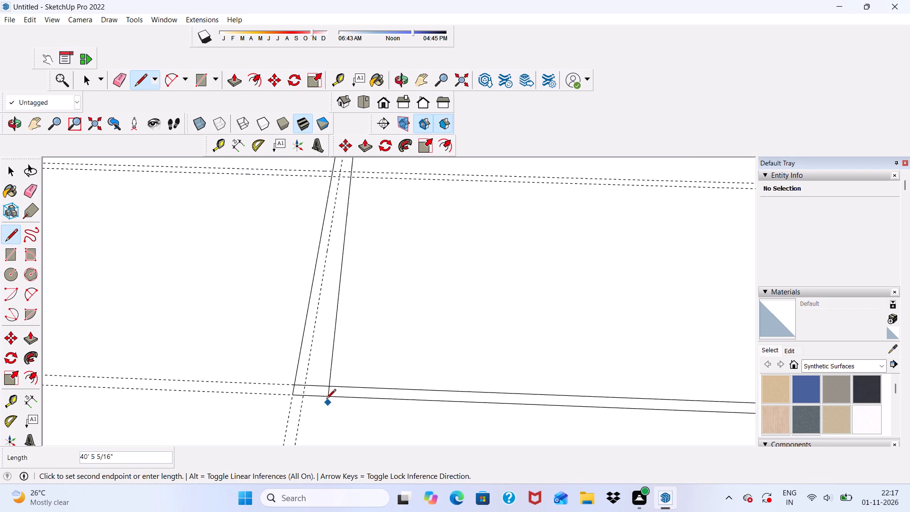
scroll(326, 400, up, 11)
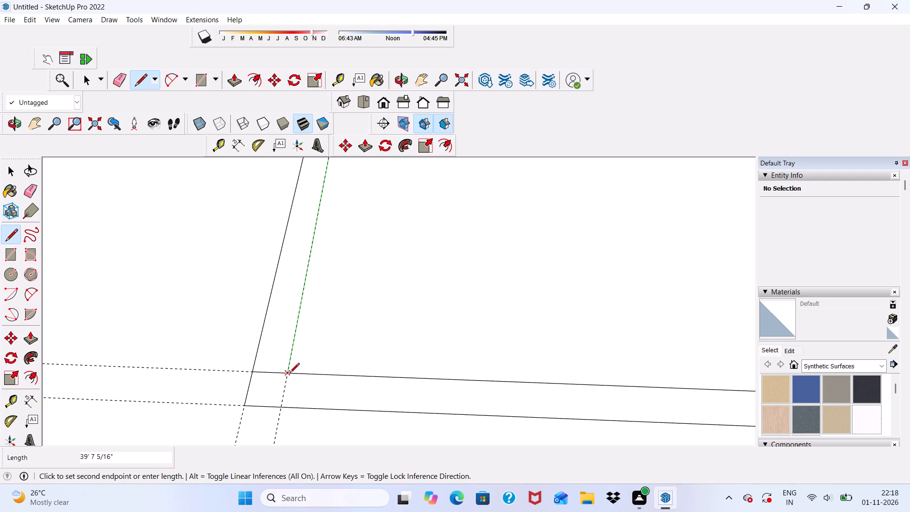
click(289, 375)
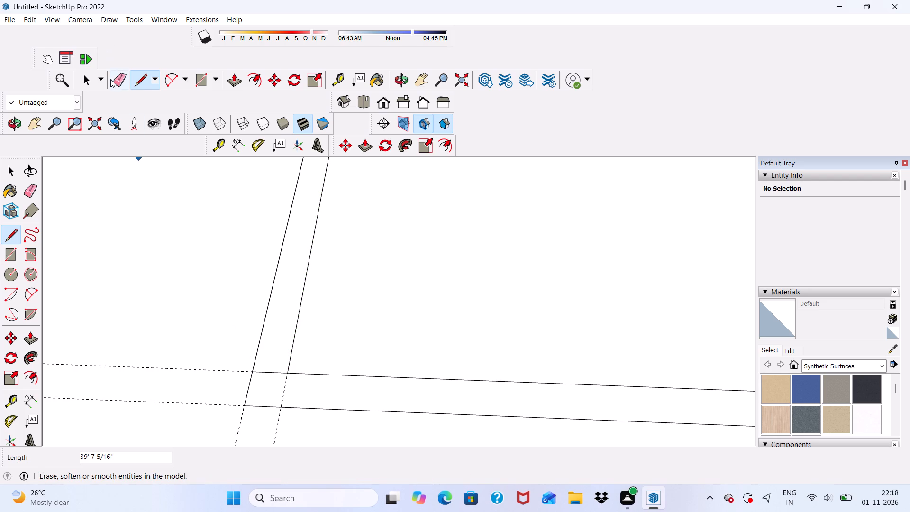
Erase the short edge inside the partition corner and the four guides running along the two new partitions.
click(114, 77)
drag(270, 366, 296, 394)
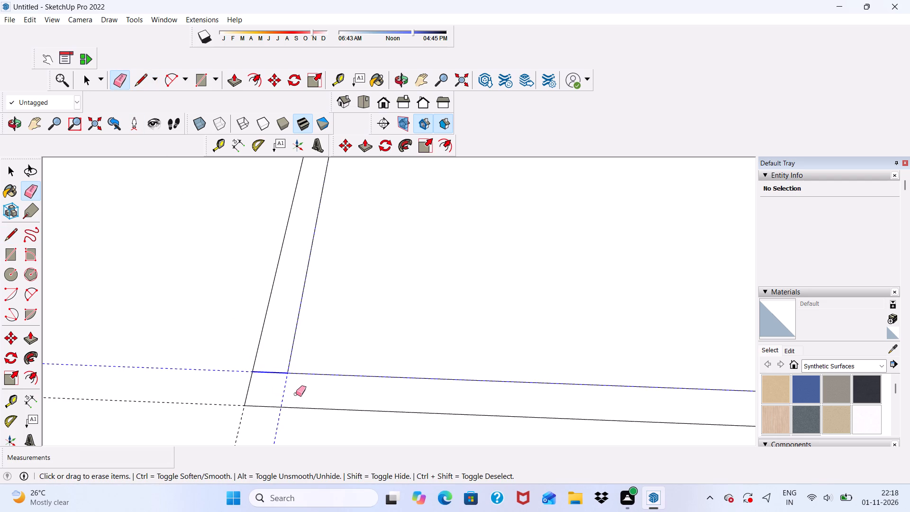
drag(296, 394, 296, 394)
scroll(217, 337, down, 17)
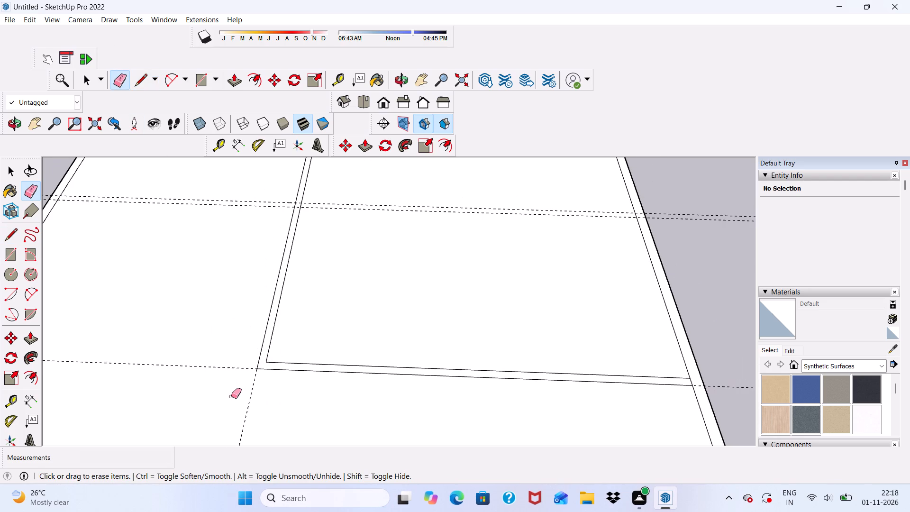
scroll(234, 370, up, 5)
drag(236, 363, 255, 394)
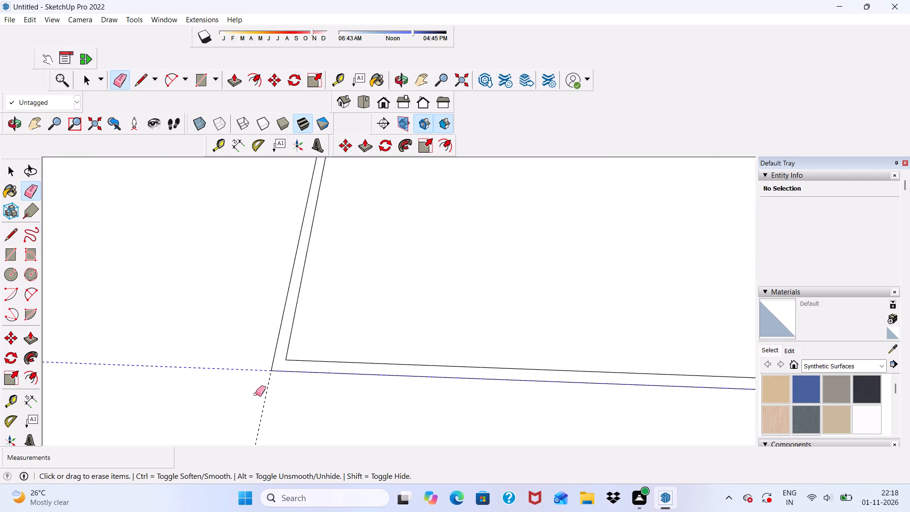
drag(255, 394, 177, 358)
scroll(241, 361, down, 8)
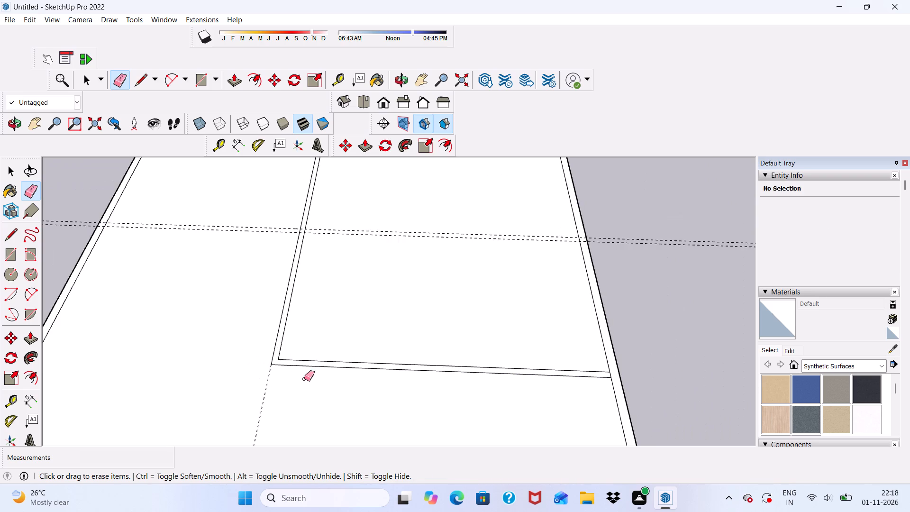
middle_drag(310, 385, 304, 357)
scroll(274, 385, up, 2)
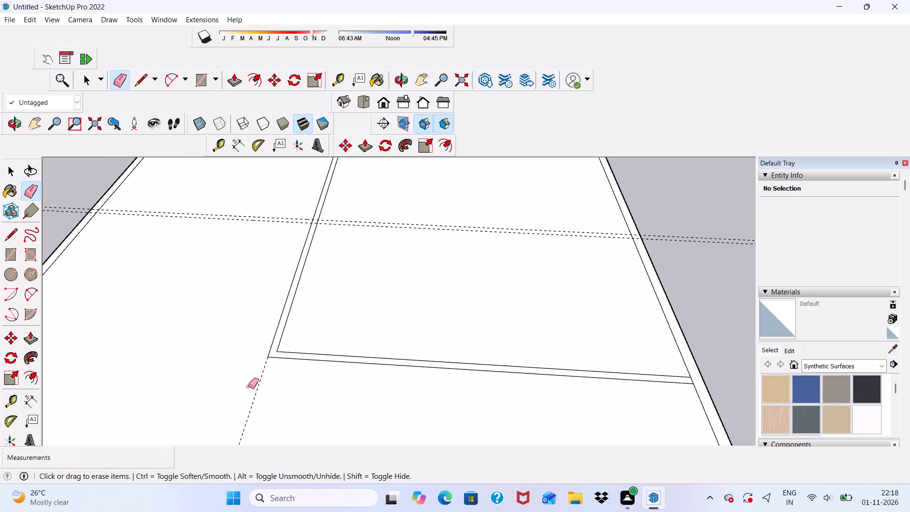
drag(247, 388, 257, 394)
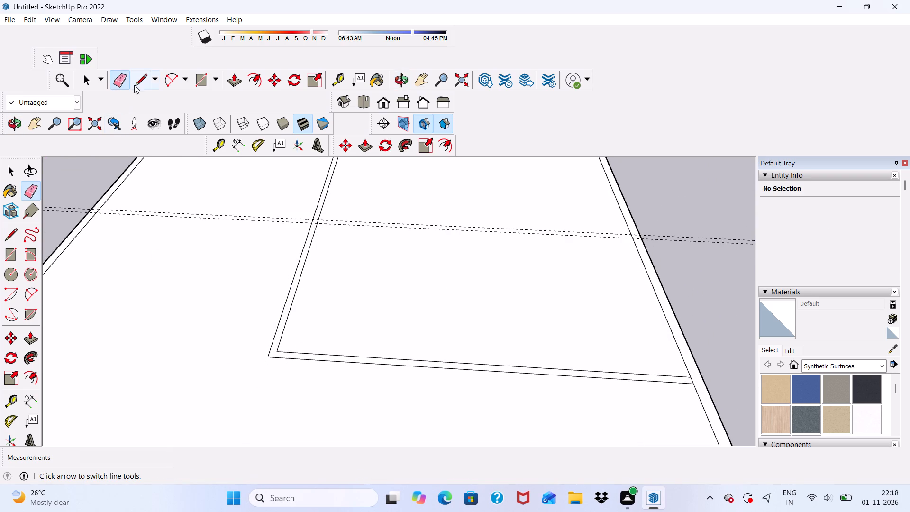
Draw a 48' 6" line between the opposite inner outlines along the red-parallel guide farther from the red axis.
click(137, 79)
middle_drag(147, 201, 149, 268)
scroll(126, 217, down, 11)
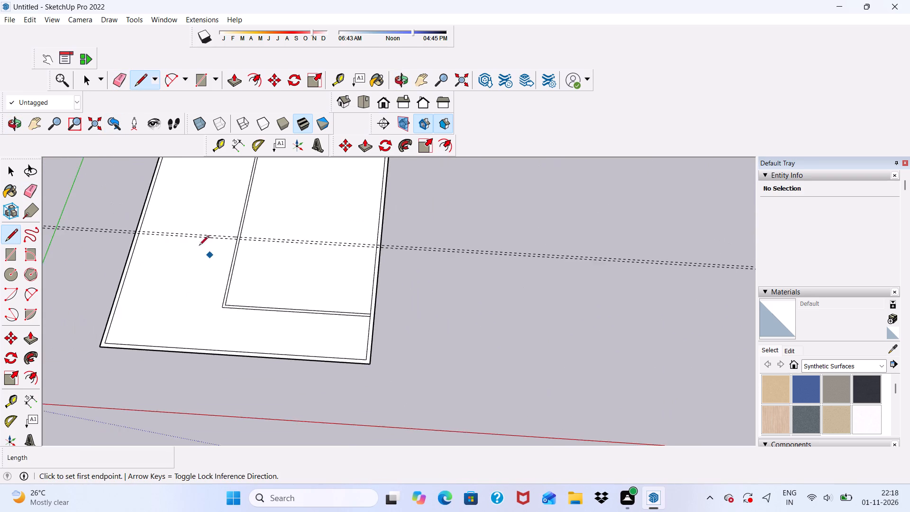
scroll(128, 204, up, 16)
scroll(142, 252, up, 5)
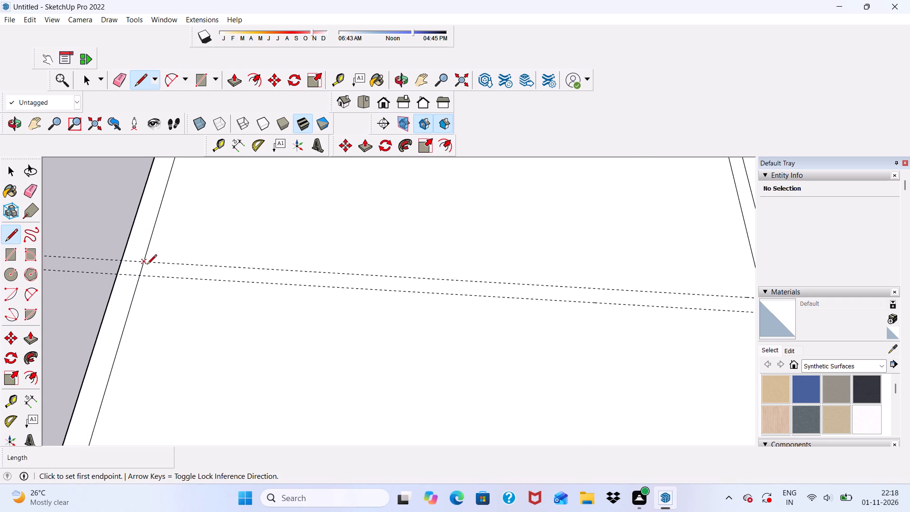
click(145, 262)
scroll(173, 277, down, 9)
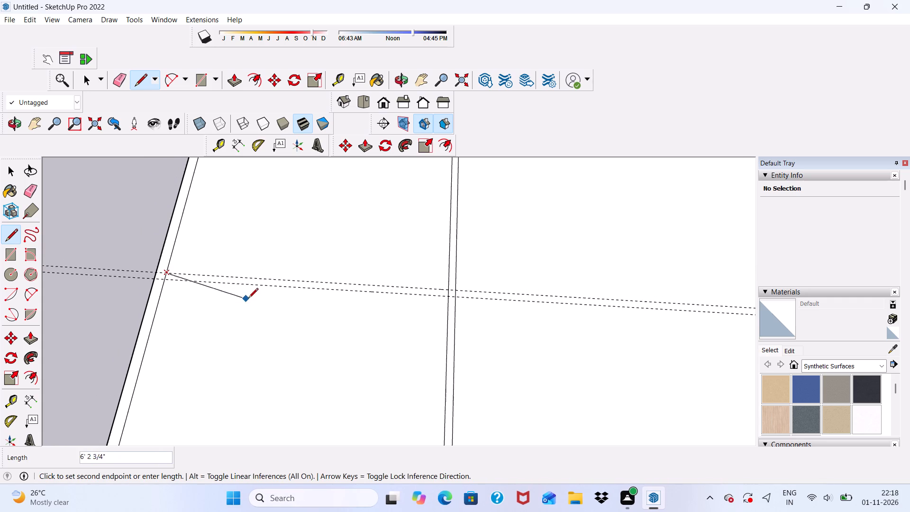
scroll(346, 298, down, 4)
scroll(419, 292, up, 7)
scroll(307, 283, down, 5)
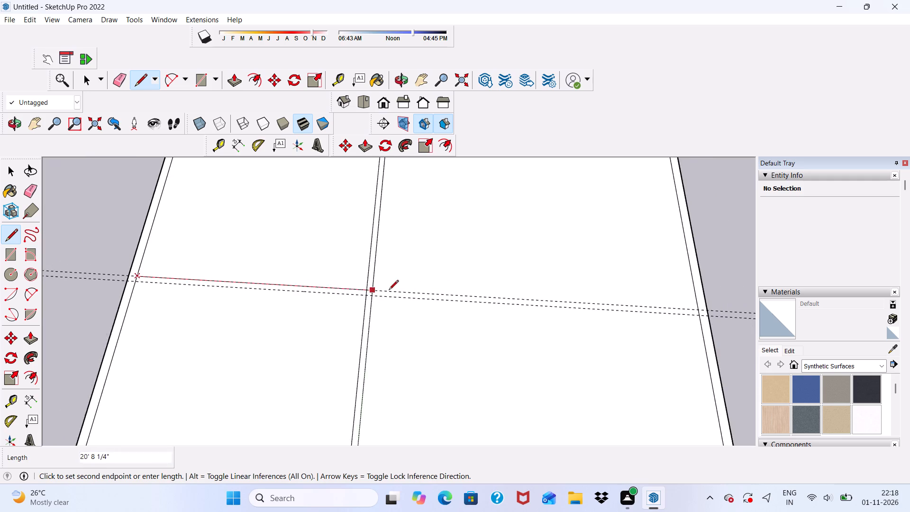
scroll(389, 291, down, 5)
scroll(585, 303, up, 6)
click(597, 305)
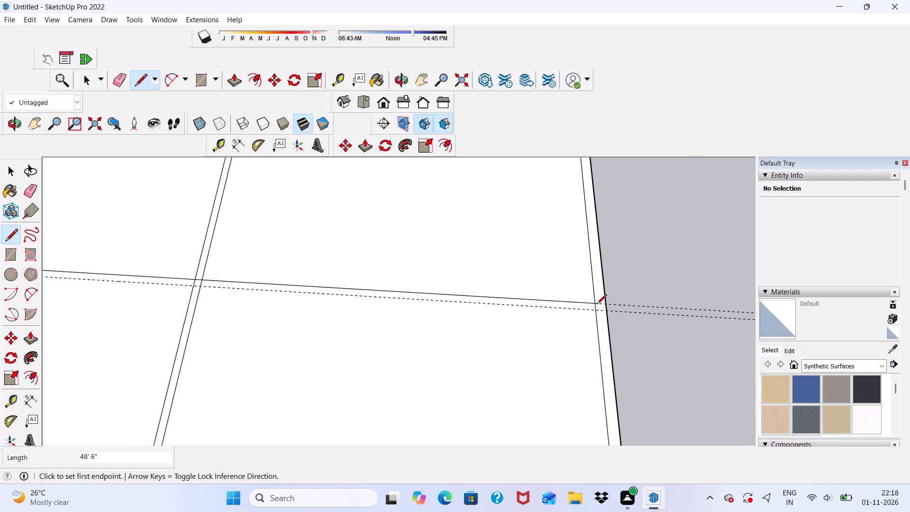
Draw the second 48' 6" partition edge along the other guide, back to the inner outline near the green axis.
click(596, 311)
scroll(427, 310, down, 4)
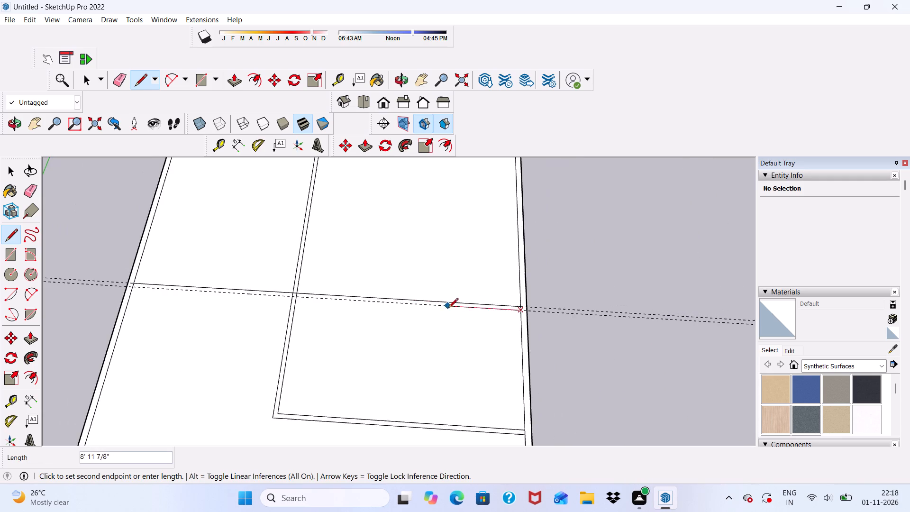
scroll(448, 309, down, 7)
scroll(302, 296, up, 7)
scroll(199, 295, up, 6)
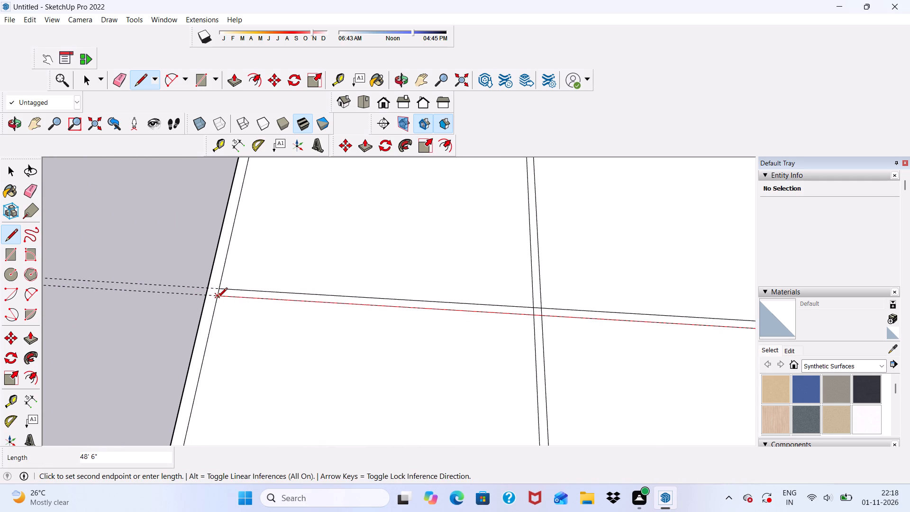
click(218, 299)
Erase the two guides running along the new full-width partition.
click(112, 80)
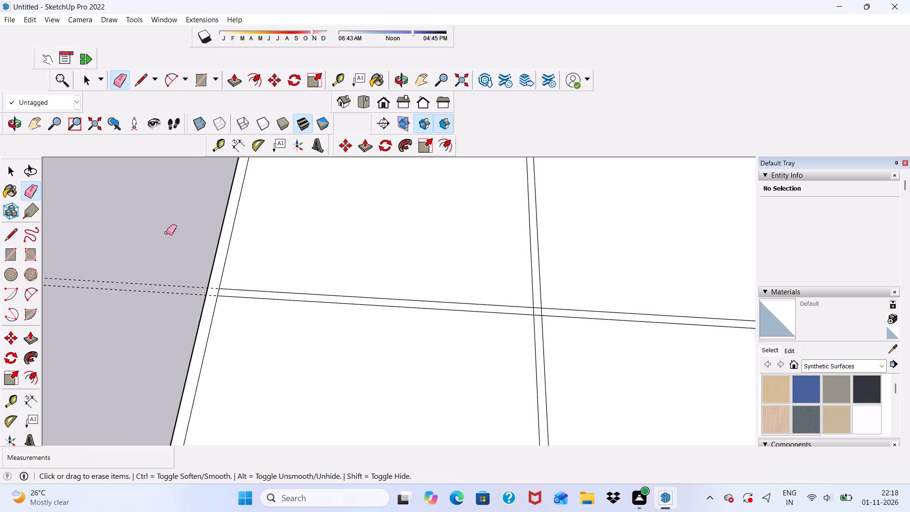
drag(176, 279, 176, 298)
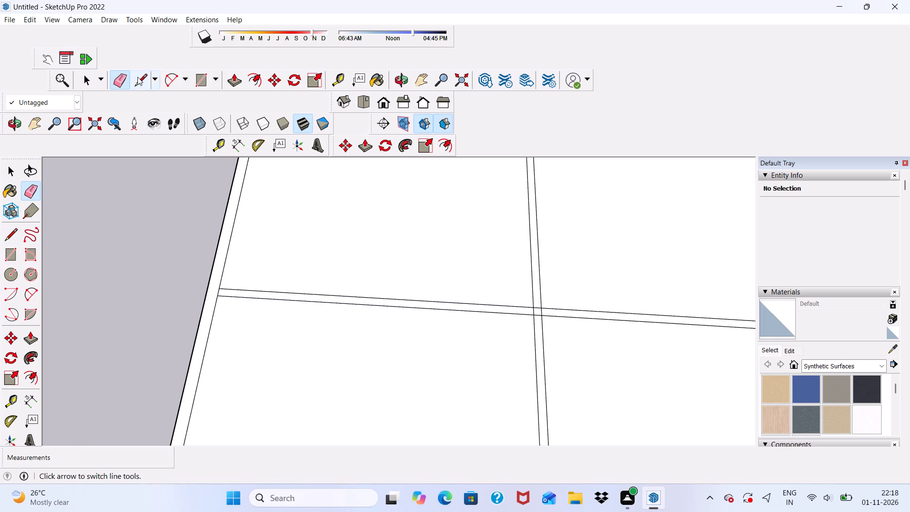
Extend the partition edge nearer the red axis with a 9" line across the outer wall beside the green axis.
click(137, 77)
scroll(216, 325, up, 5)
click(220, 278)
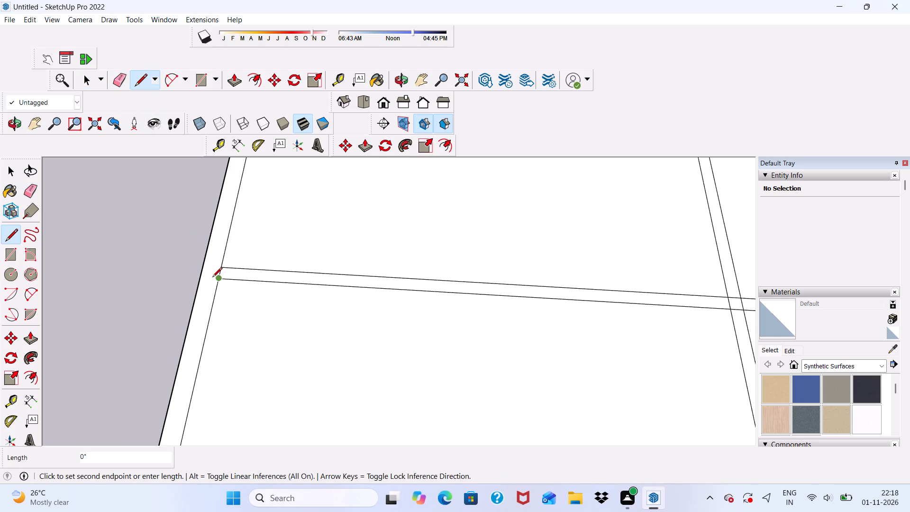
click(198, 279)
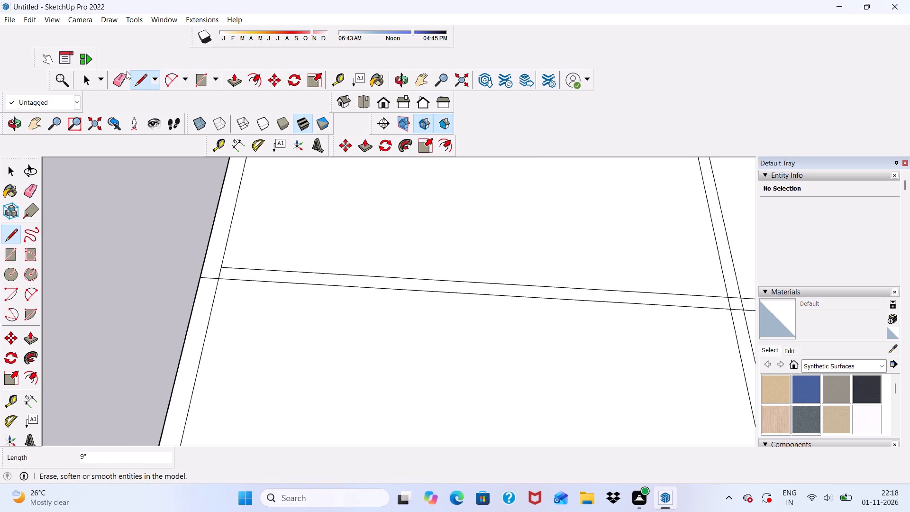
Erase the inner outline segment at the partition's green-axis end and the crossing edges inside the partition intersection.
click(125, 72)
scroll(290, 256, up, 4)
scroll(194, 267, up, 1)
drag(183, 279, 188, 283)
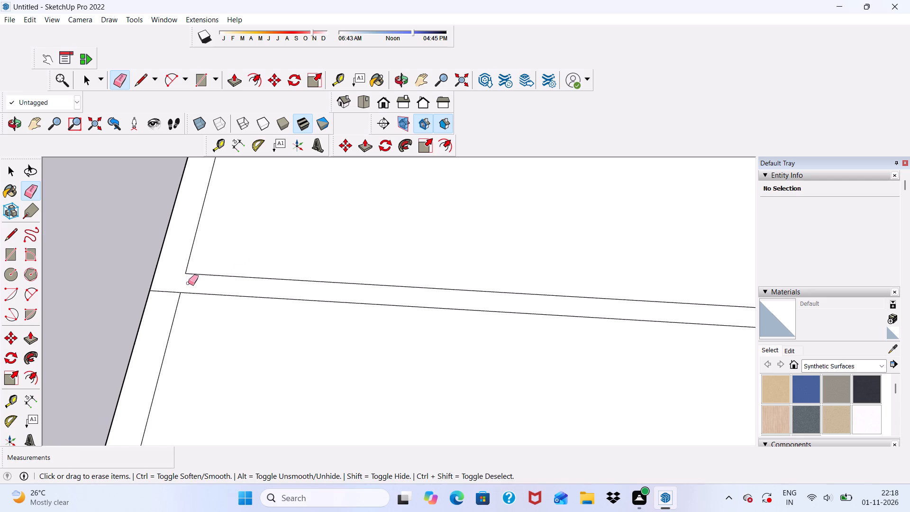
scroll(185, 274, down, 16)
scroll(407, 311, up, 17)
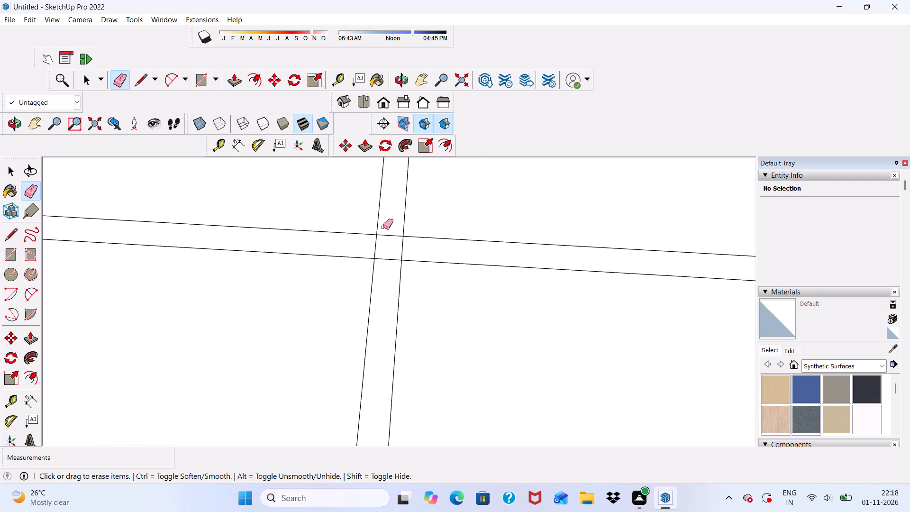
drag(383, 227, 379, 274)
drag(364, 247, 405, 248)
click(408, 248)
scroll(400, 247, down, 2)
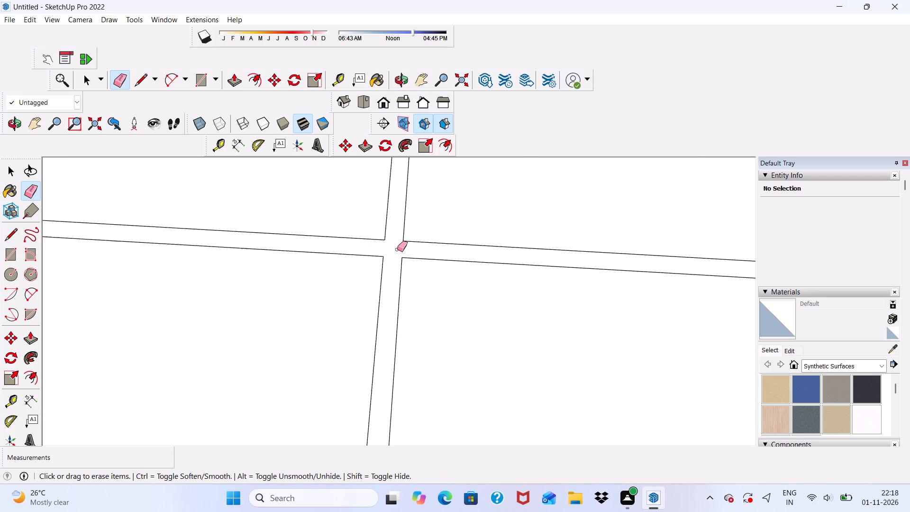
Erase the short edge where the partition nearest the red axis meets the outer wall farthest from the green axis.
scroll(397, 249, down, 20)
scroll(397, 249, down, 2)
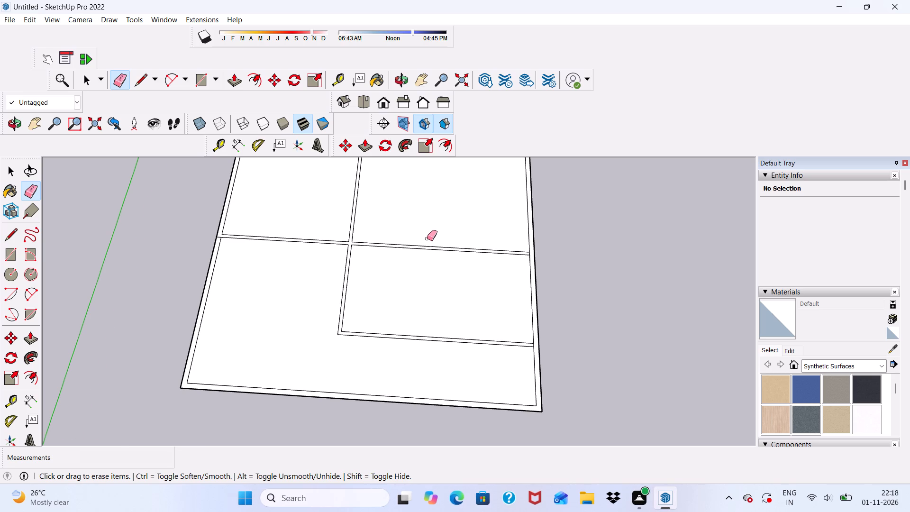
scroll(420, 270, down, 7)
scroll(505, 256, up, 7)
scroll(501, 253, down, 4)
middle_drag(472, 345, 367, 317)
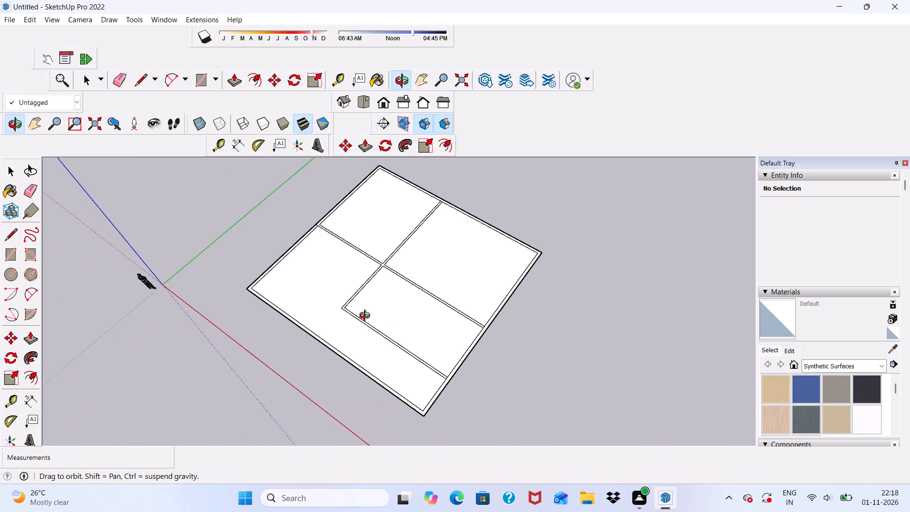
middle_drag(367, 317, 479, 313)
scroll(474, 366, up, 5)
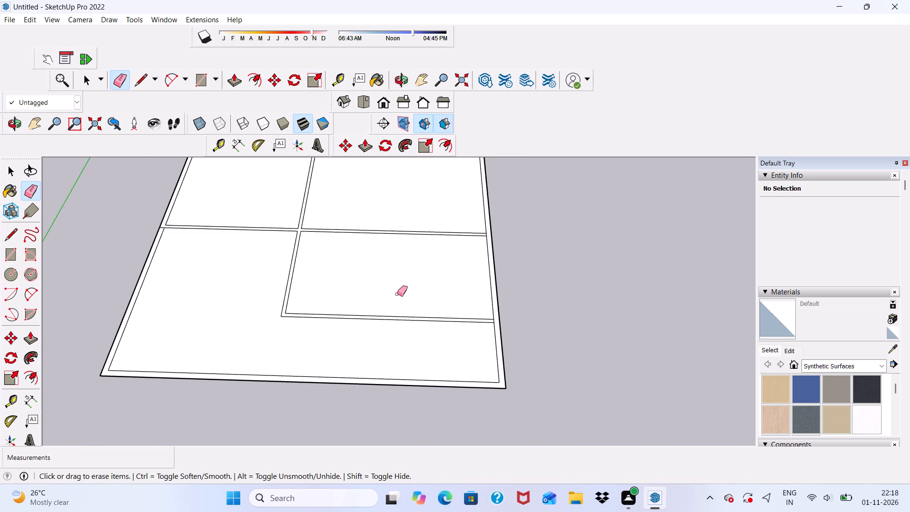
scroll(398, 288, down, 4)
scroll(465, 343, up, 5)
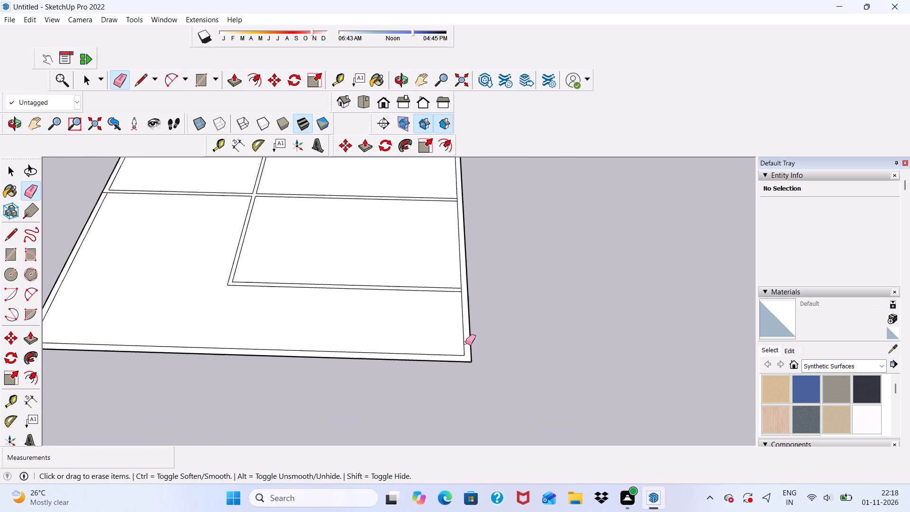
scroll(465, 343, up, 18)
drag(435, 259, 443, 255)
scroll(444, 255, down, 17)
scroll(500, 259, down, 1)
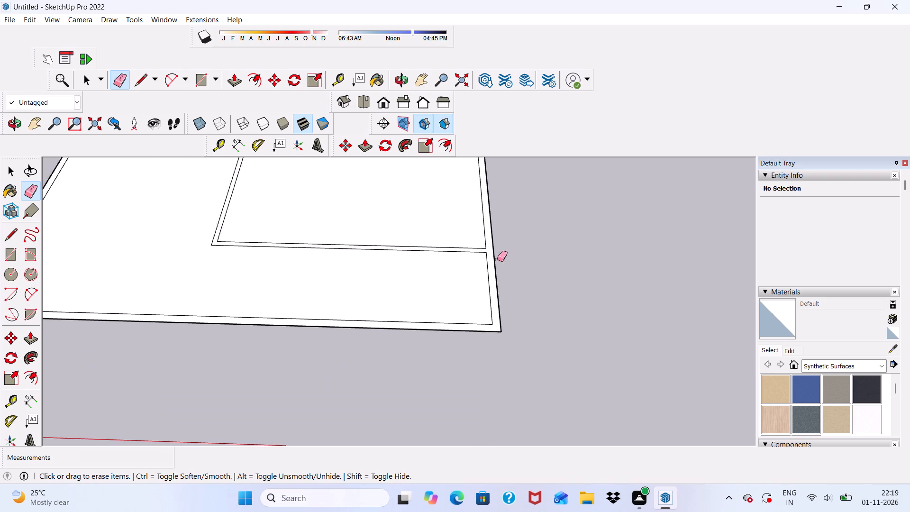
Draw a 9" green-direction line across the outer wall from the inner corner nearest the red axis and farthest from the green axis.
scroll(464, 245, down, 2)
scroll(453, 259, up, 1)
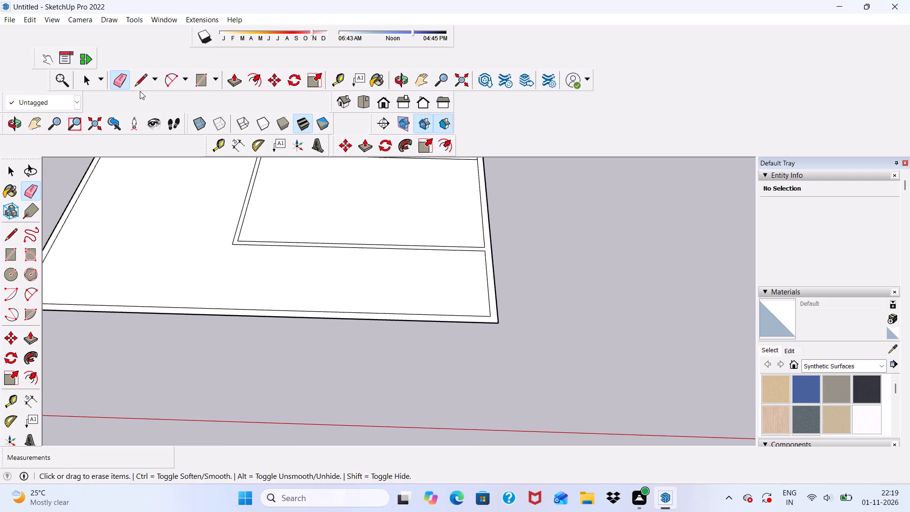
click(140, 86)
scroll(234, 255, down, 4)
scroll(404, 323, up, 13)
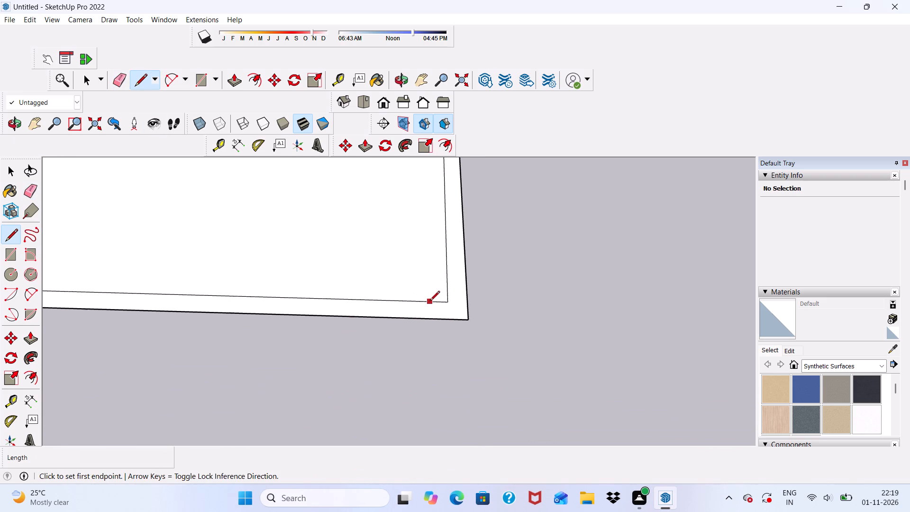
scroll(430, 302, up, 1)
click(447, 304)
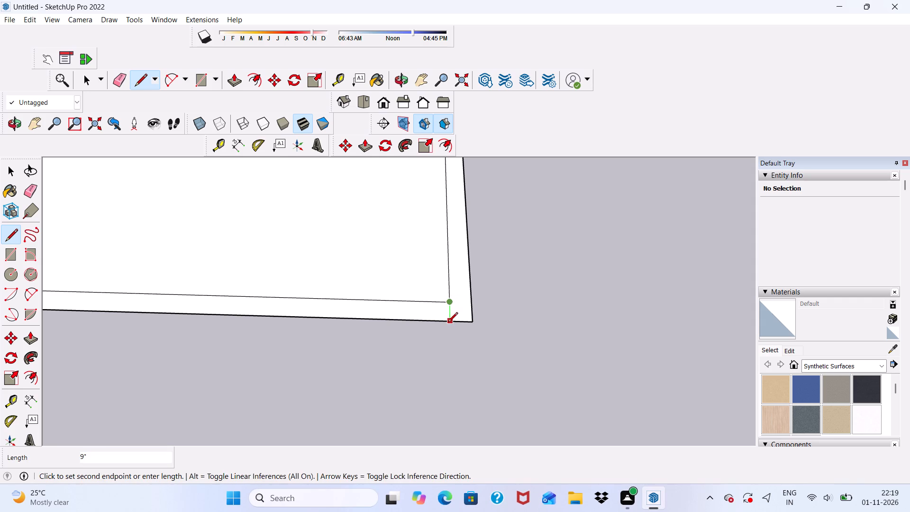
click(448, 323)
Push/Pull the joined face of the partitions and connected outer walls up 10'.
scroll(461, 314, down, 16)
scroll(244, 253, up, 7)
scroll(164, 189, down, 11)
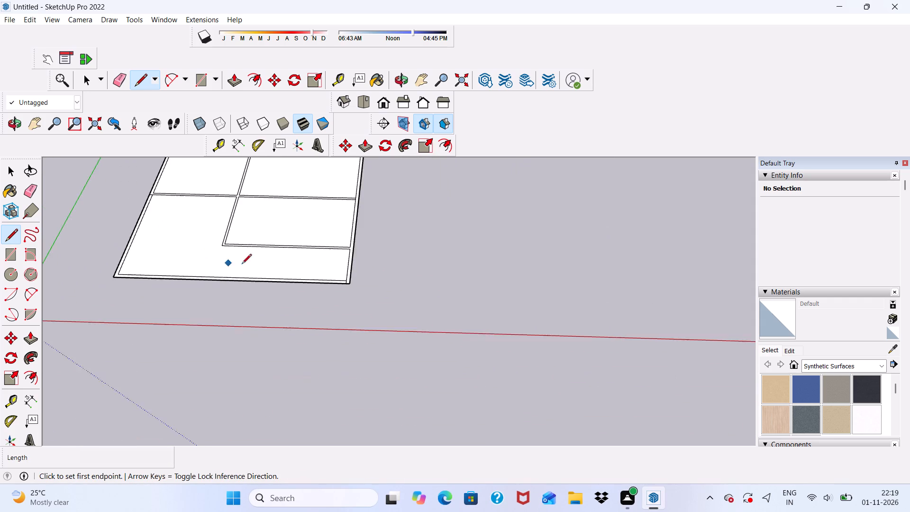
scroll(175, 193, up, 6)
scroll(150, 195, down, 3)
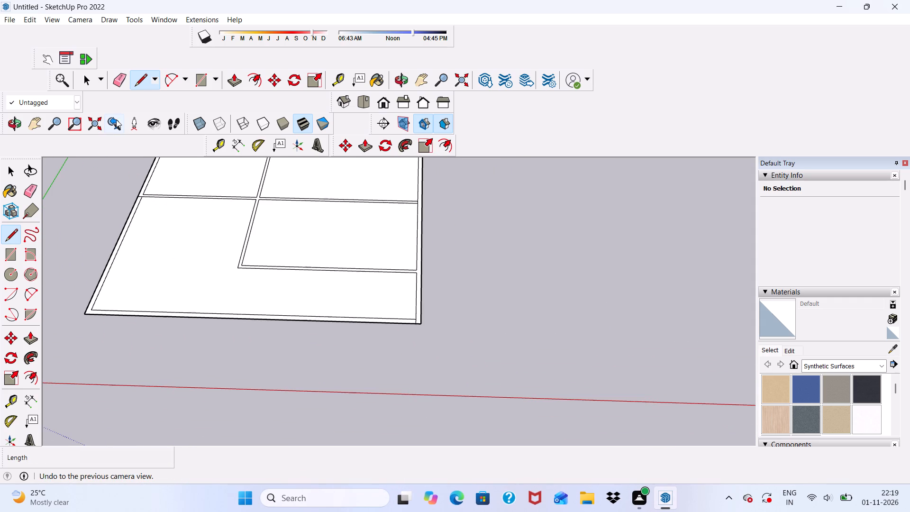
click(235, 80)
scroll(221, 176, down, 5)
scroll(273, 177, up, 4)
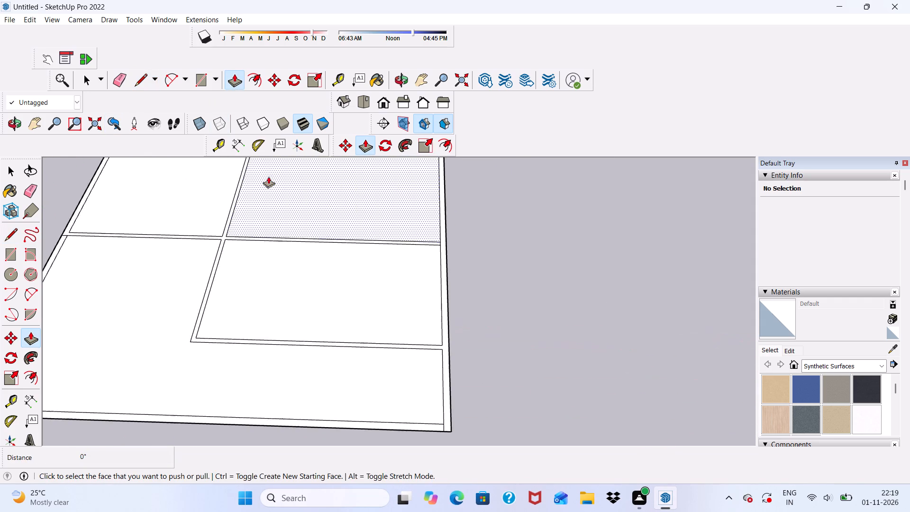
scroll(268, 176, up, 13)
click(234, 235)
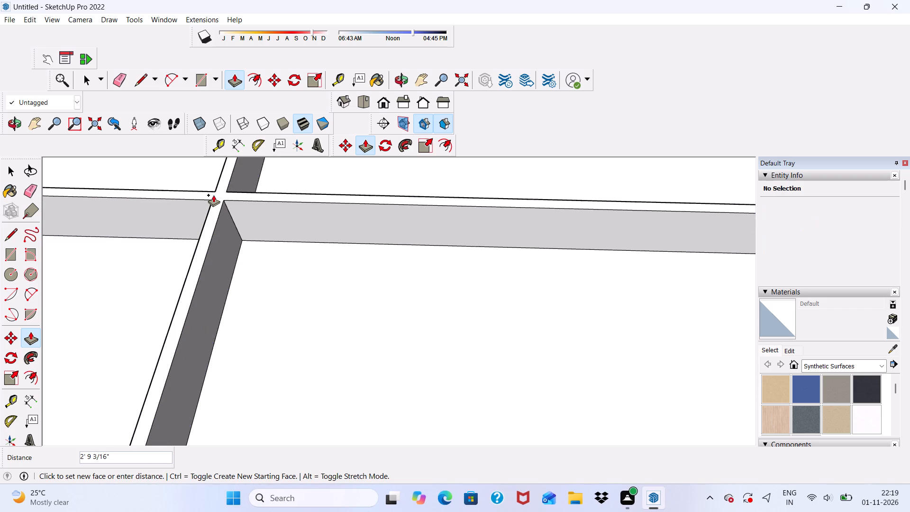
text(10')
key(Return)
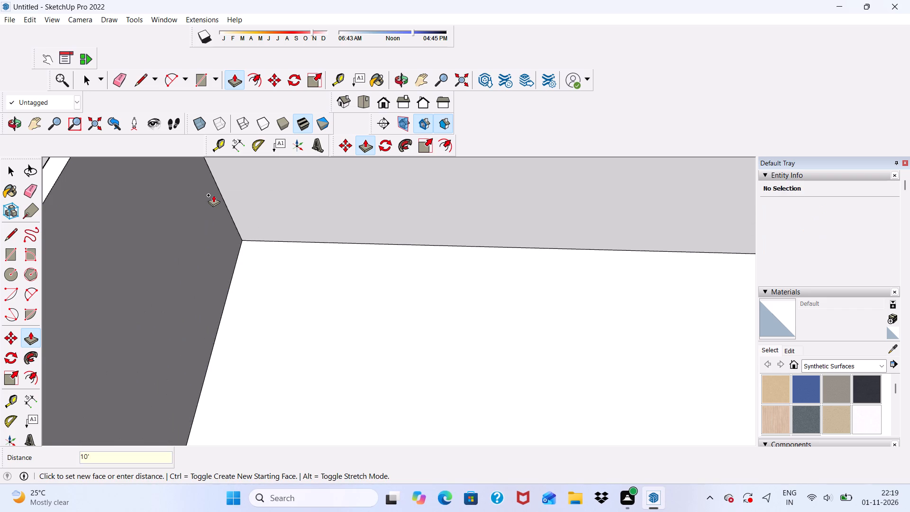
key(space)
Erase the vertical seam between the partition face and the raised outer wall's end near the green axis.
scroll(223, 208, down, 11)
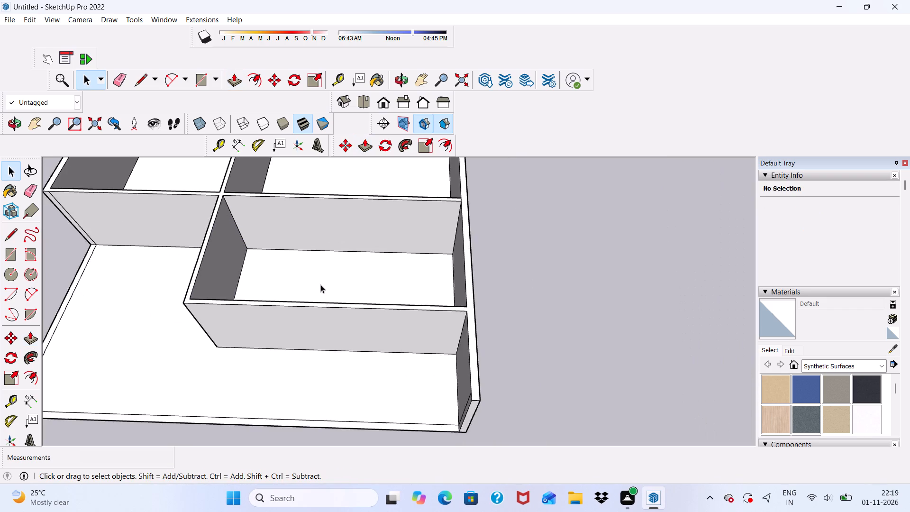
scroll(320, 284, down, 3)
middle_drag(310, 279, 361, 158)
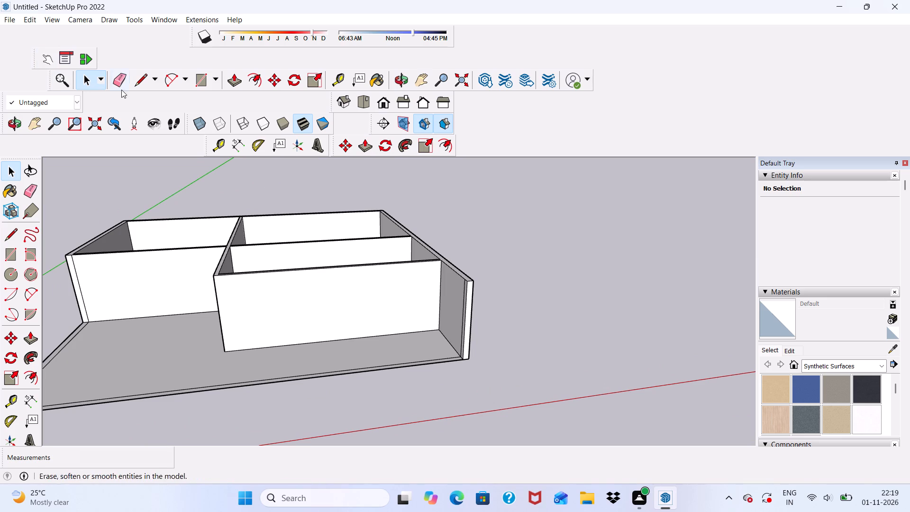
click(126, 83)
scroll(88, 278, up, 5)
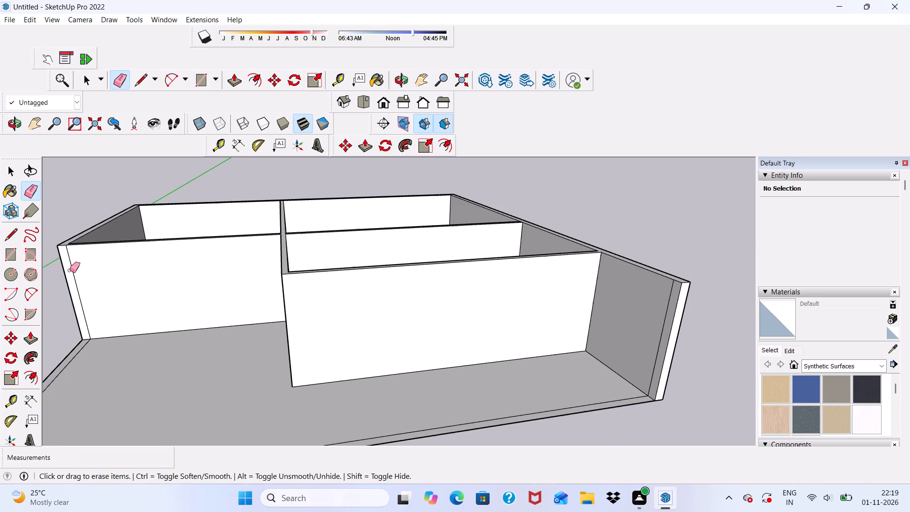
click(70, 270)
scroll(74, 268, up, 5)
drag(68, 266, 74, 268)
scroll(86, 264, down, 1)
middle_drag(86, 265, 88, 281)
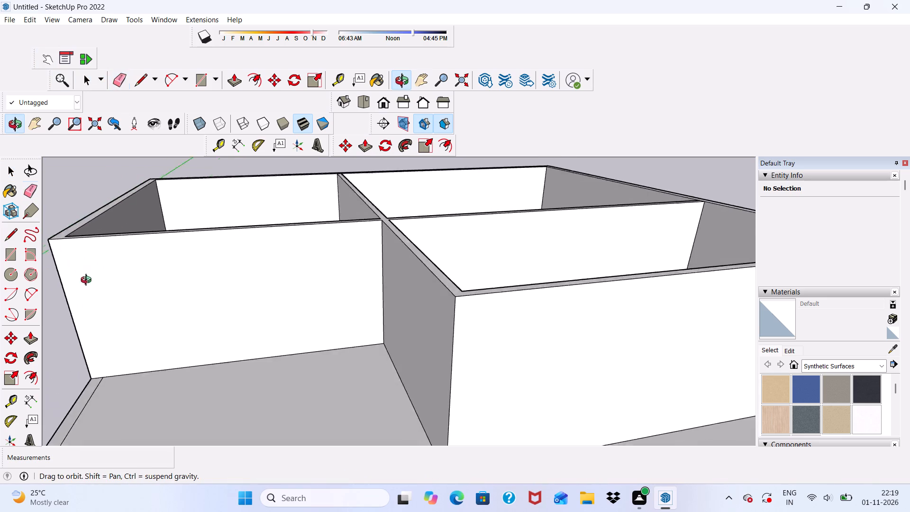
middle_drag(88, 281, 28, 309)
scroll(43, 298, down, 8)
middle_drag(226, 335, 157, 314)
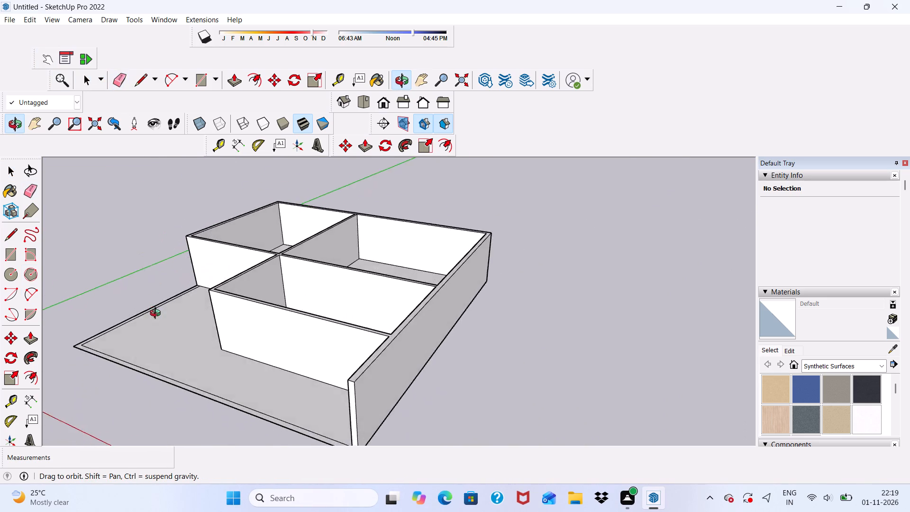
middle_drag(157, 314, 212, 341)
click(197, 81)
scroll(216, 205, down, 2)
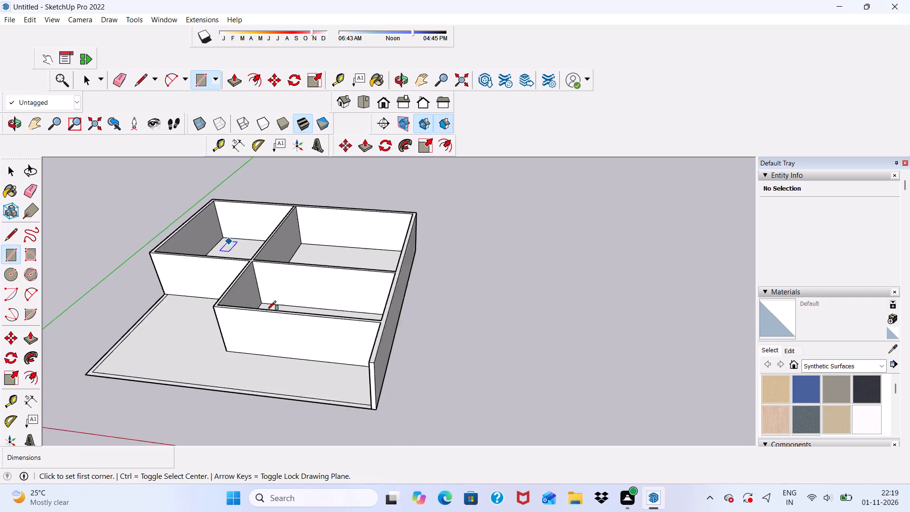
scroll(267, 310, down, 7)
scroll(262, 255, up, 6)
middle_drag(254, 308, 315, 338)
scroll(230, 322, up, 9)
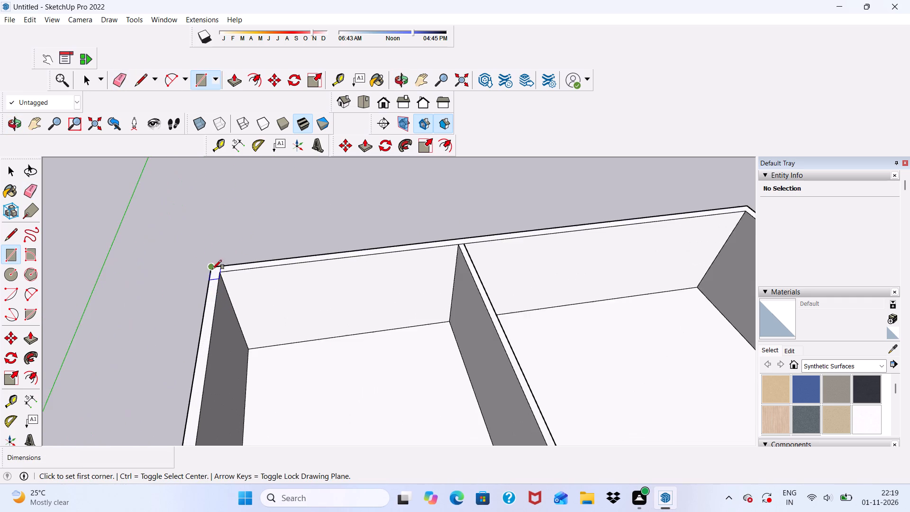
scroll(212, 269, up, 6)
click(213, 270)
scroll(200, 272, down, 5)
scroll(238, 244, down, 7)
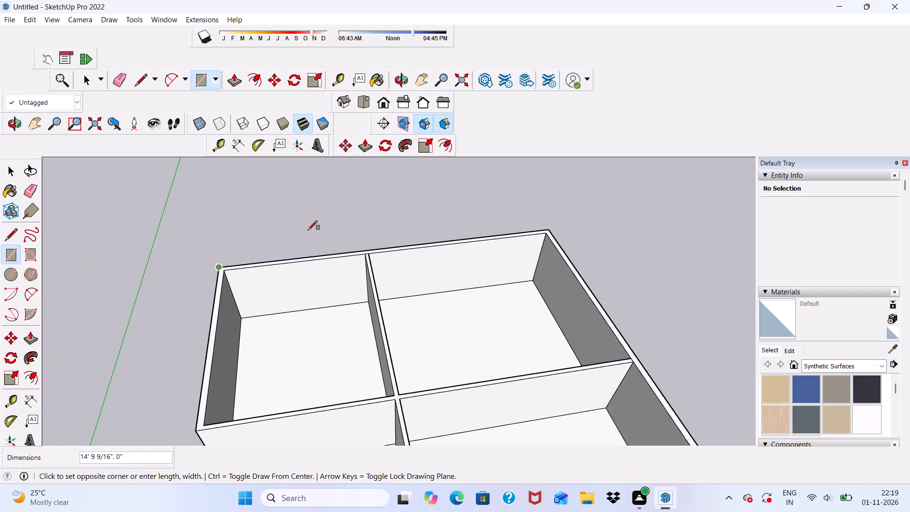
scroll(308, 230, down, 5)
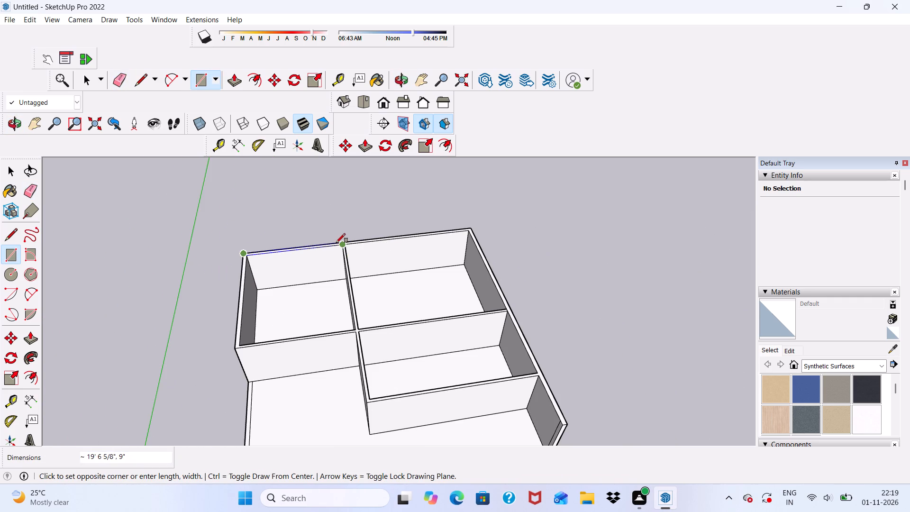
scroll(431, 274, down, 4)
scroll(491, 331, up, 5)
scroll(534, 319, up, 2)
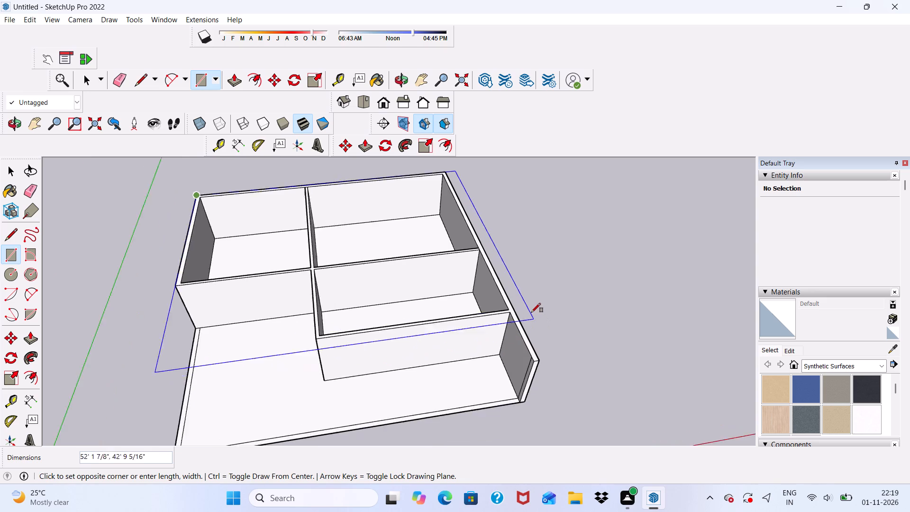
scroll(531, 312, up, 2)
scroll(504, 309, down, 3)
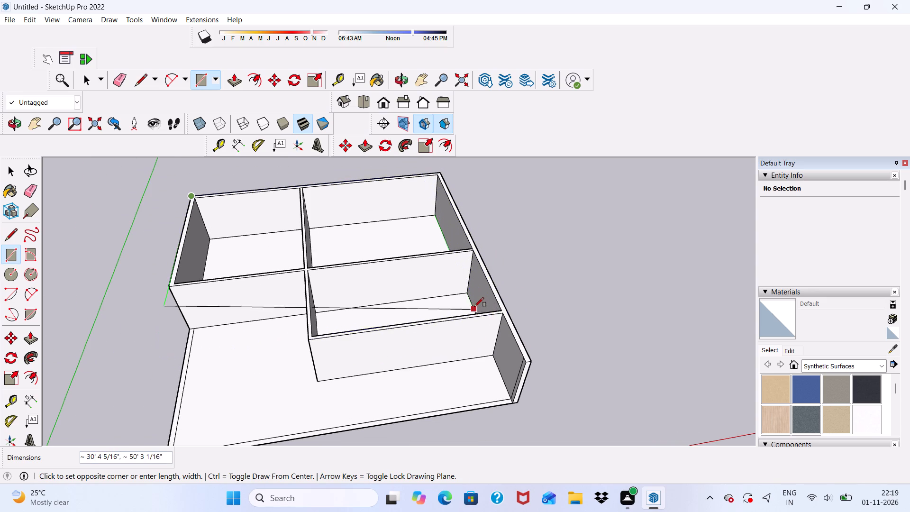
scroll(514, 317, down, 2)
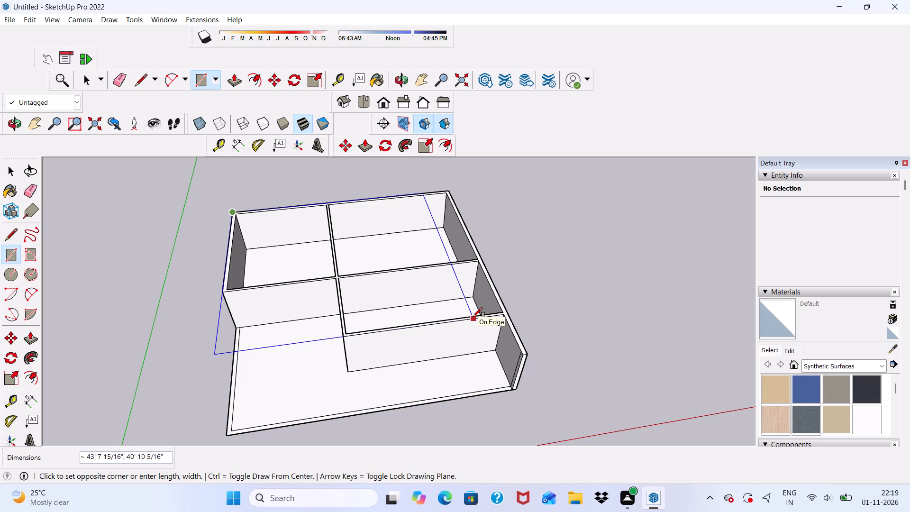
Undo the vertical seam erasure and the 10' Push/Pull of the walls, going back to the flat plan.
key(ctrl+z)
key(ctrl+z)
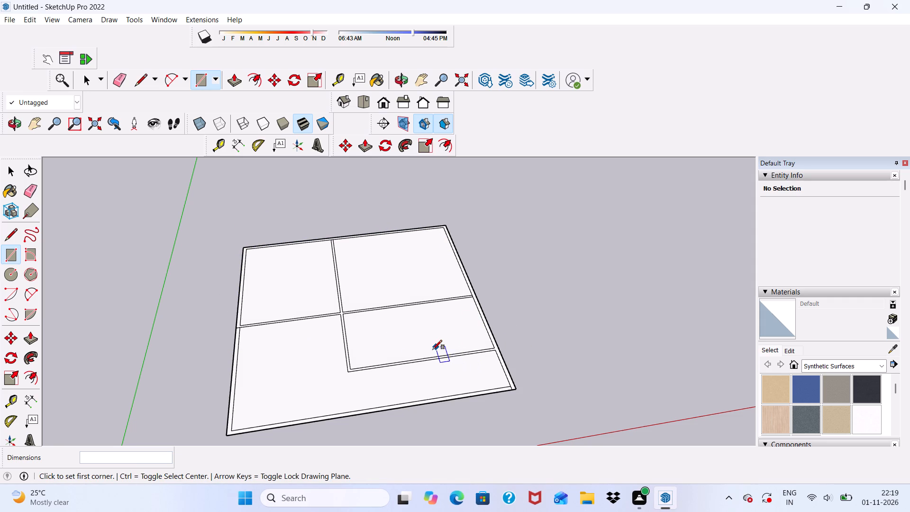
Draw a 9" red-direction line across the outer wall farthest from the green axis, from the red-axis-side corner of the partition nearest the red axis.
key(space)
scroll(471, 379, down, 3)
scroll(518, 317, up, 5)
scroll(508, 345, down, 1)
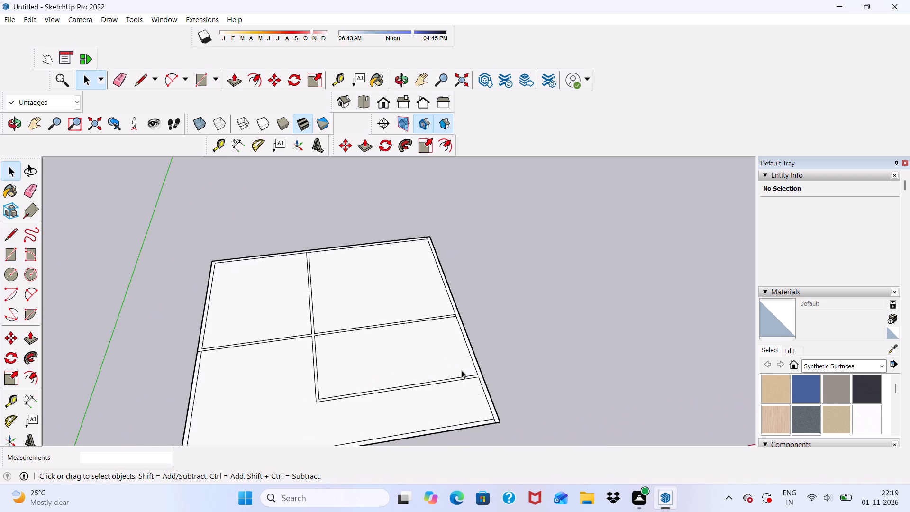
middle_drag(448, 349, 423, 390)
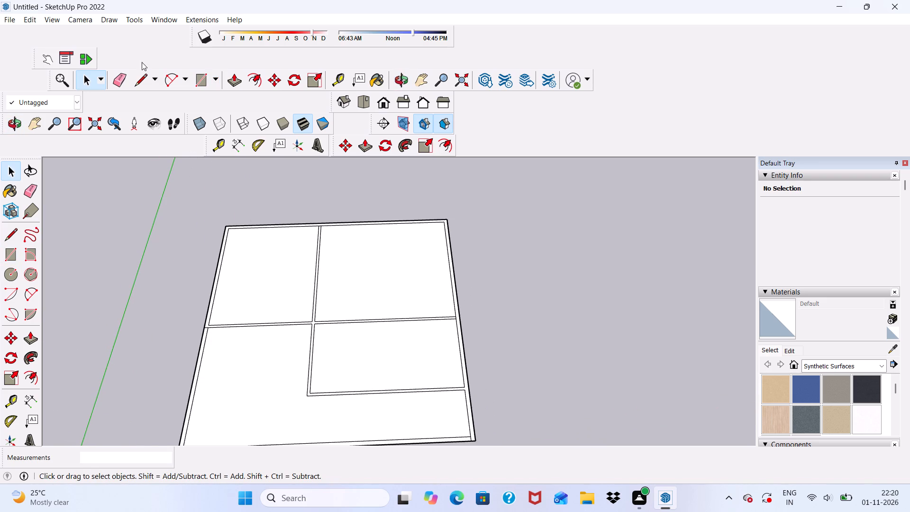
drag(135, 74, 138, 81)
scroll(317, 273, down, 4)
scroll(438, 371, up, 7)
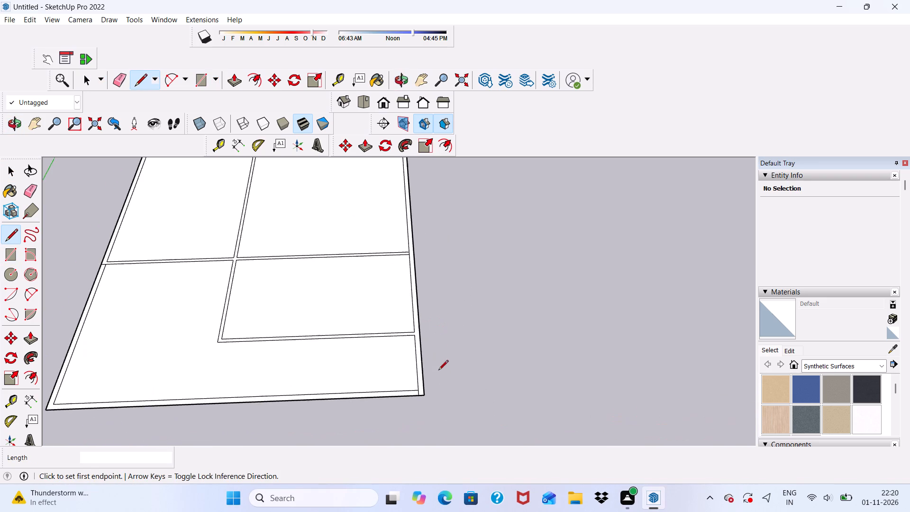
scroll(419, 356, up, 7)
scroll(409, 307, up, 10)
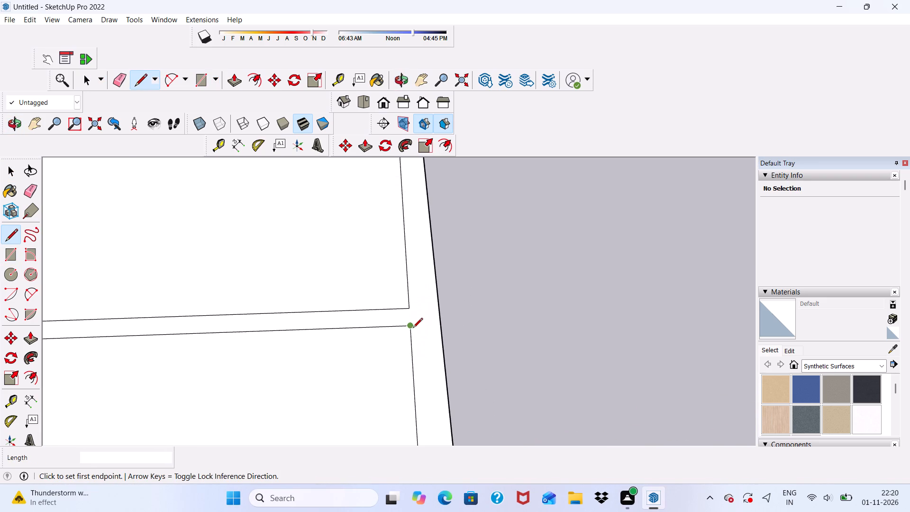
click(409, 329)
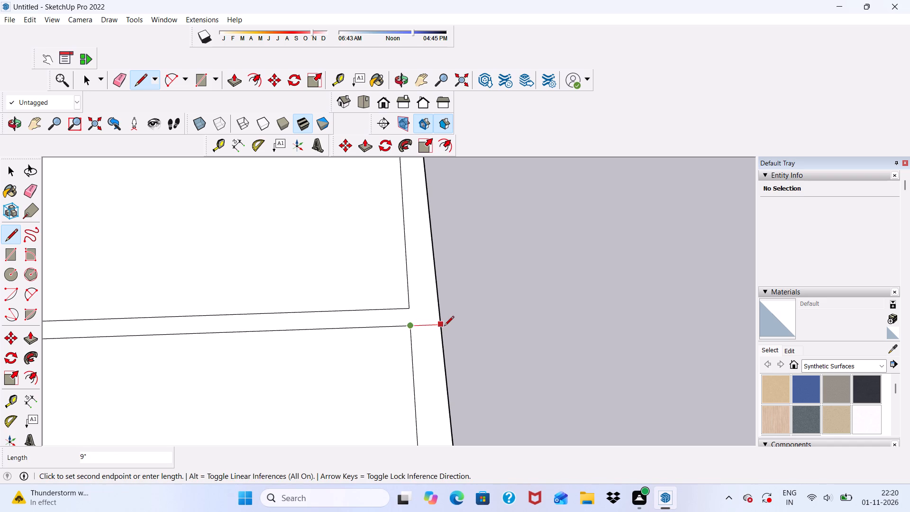
click(444, 327)
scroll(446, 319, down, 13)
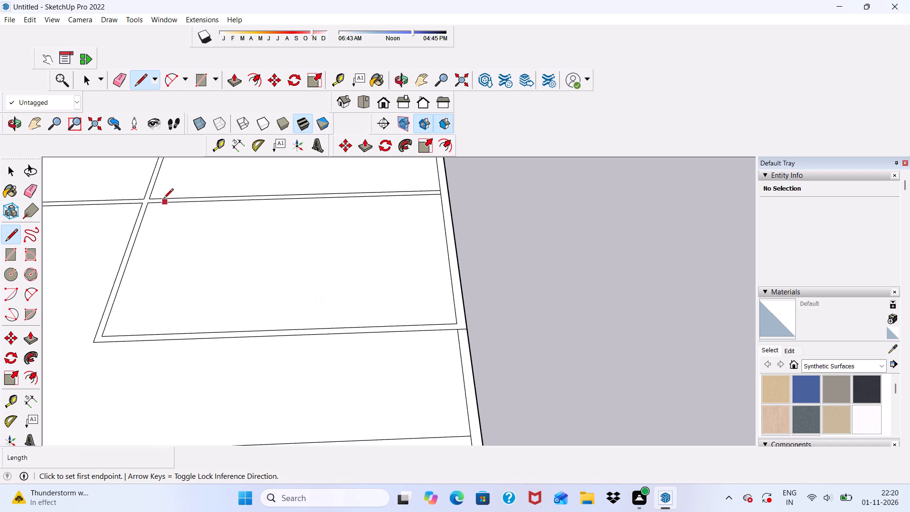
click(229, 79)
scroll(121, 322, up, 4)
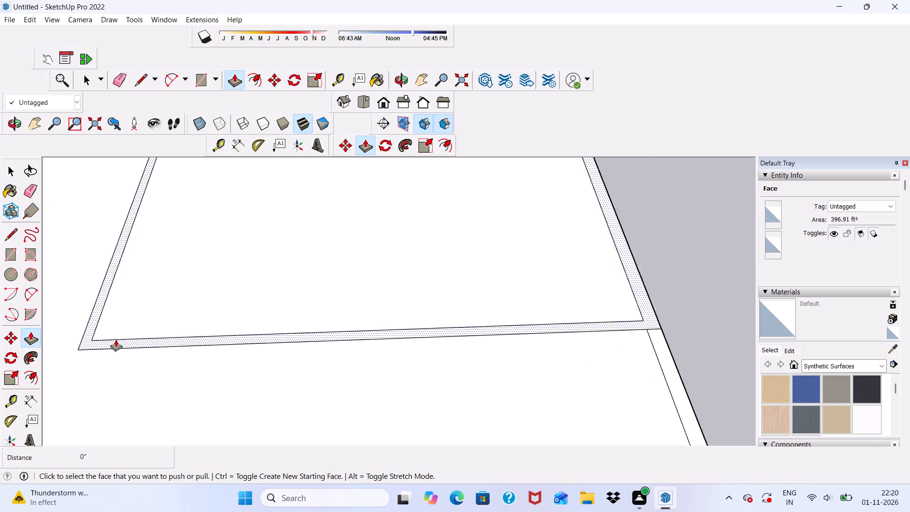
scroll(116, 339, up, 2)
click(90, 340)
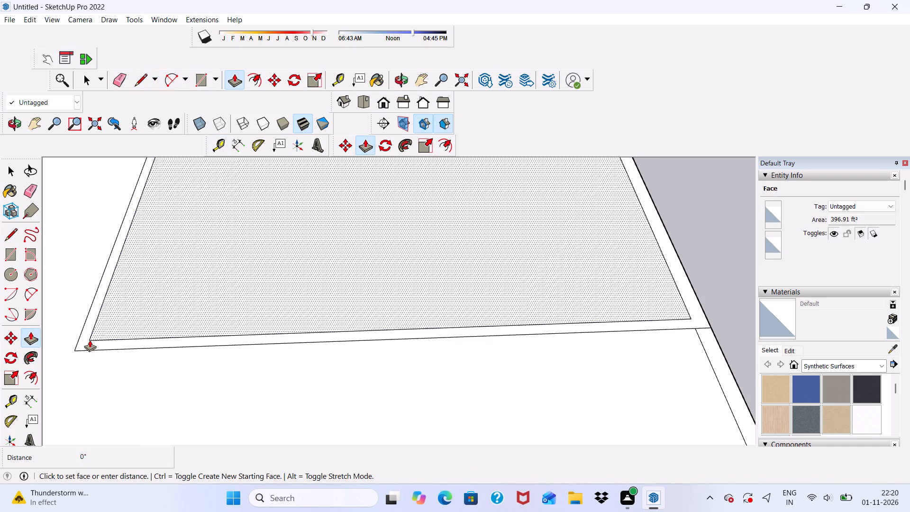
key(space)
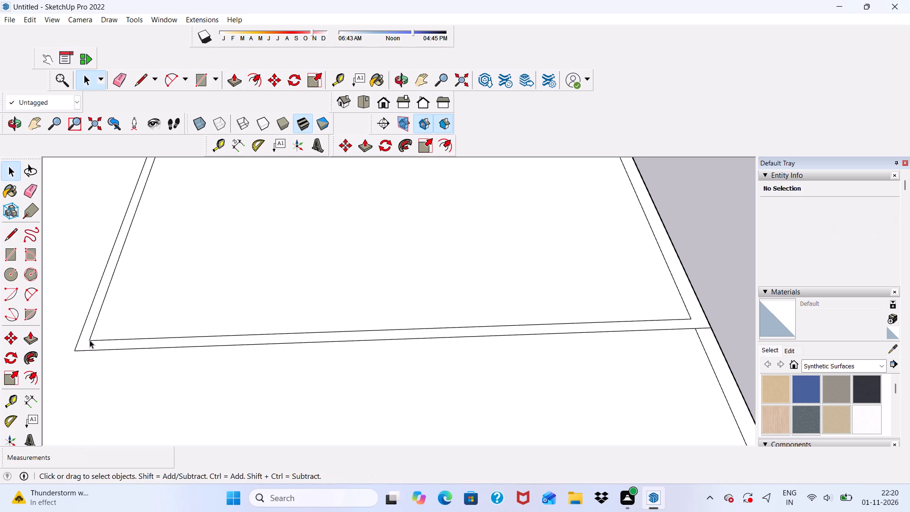
Push/Pull the joined face of the partitions and outer walls around the three enclosed rooms up 10'.
scroll(93, 324, down, 6)
scroll(214, 388, down, 5)
scroll(237, 255, down, 6)
scroll(202, 262, up, 18)
click(202, 283)
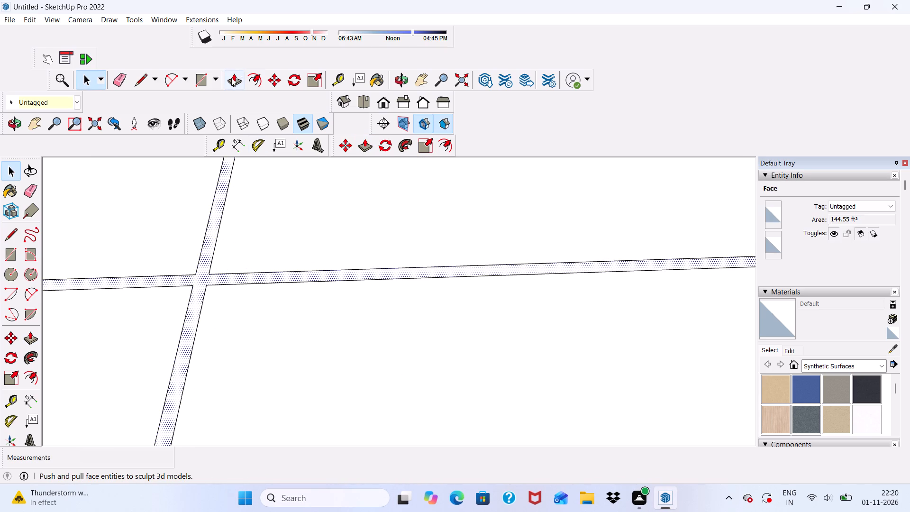
click(233, 78)
click(197, 278)
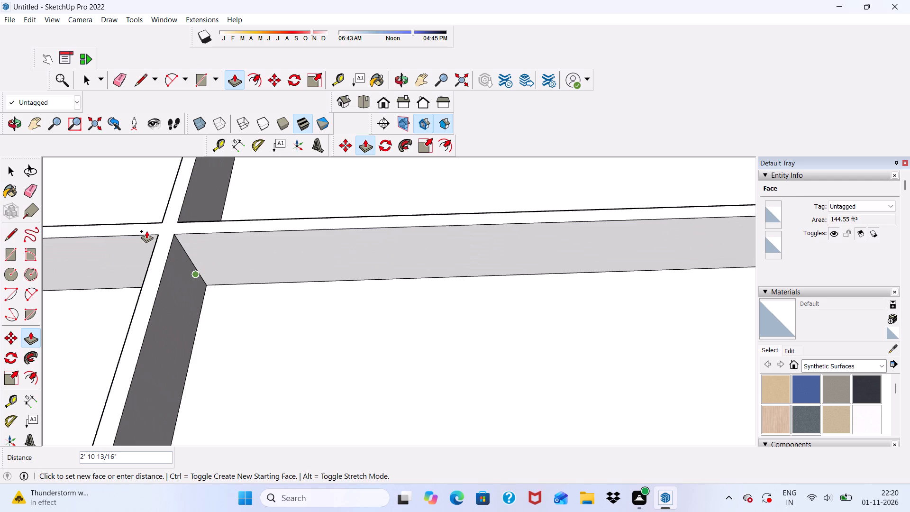
text(10')
key(Return)
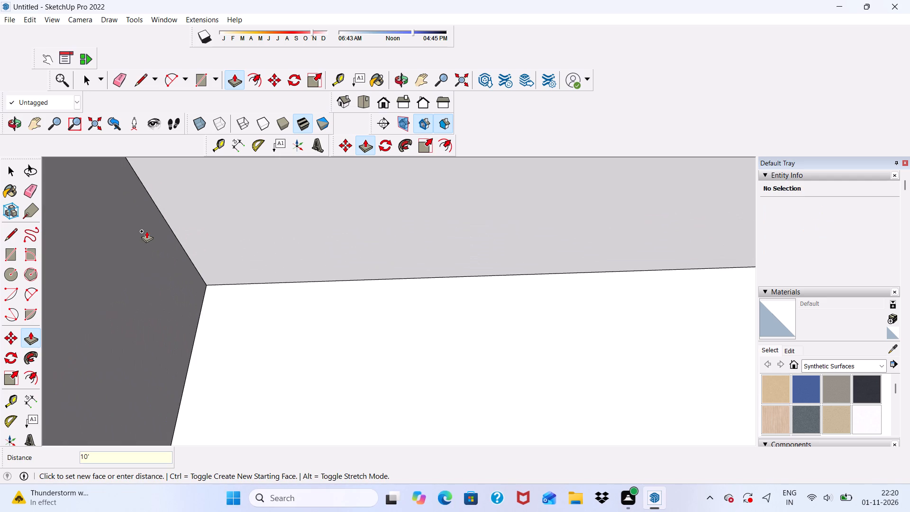
Draw a rectangle about 47' 11" by 40' 10" over the wall tops, from the outer corner nearest the green axis to the partition nearest the red axis.
scroll(152, 236, down, 20)
scroll(152, 236, down, 1)
middle_drag(329, 271, 329, 242)
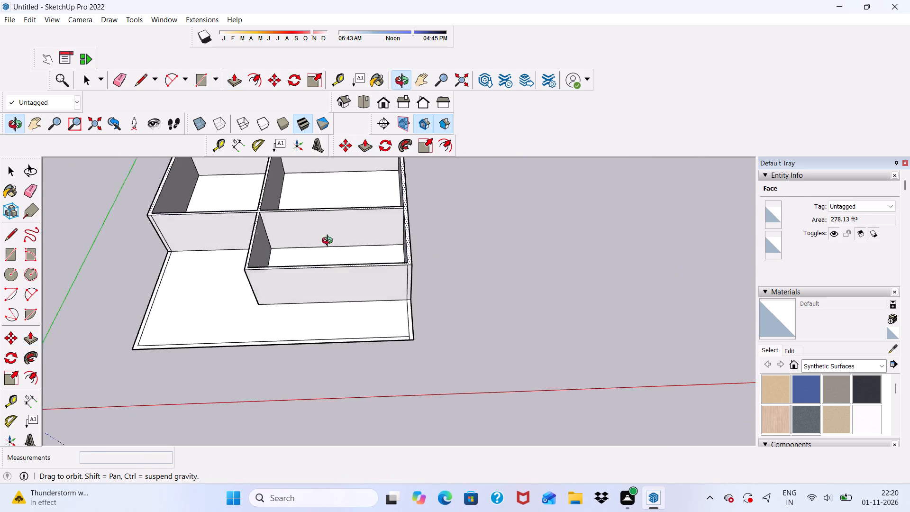
middle_drag(329, 242, 346, 183)
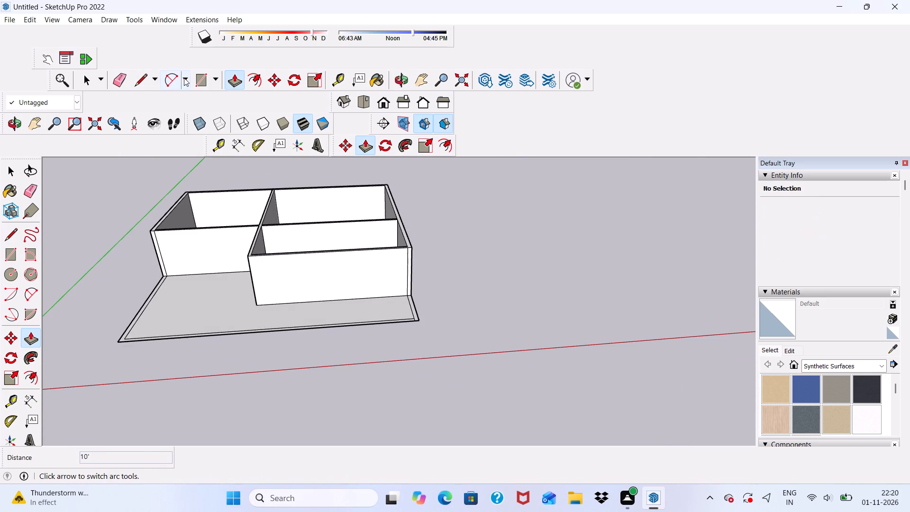
click(198, 74)
scroll(191, 186, up, 7)
scroll(183, 186, up, 15)
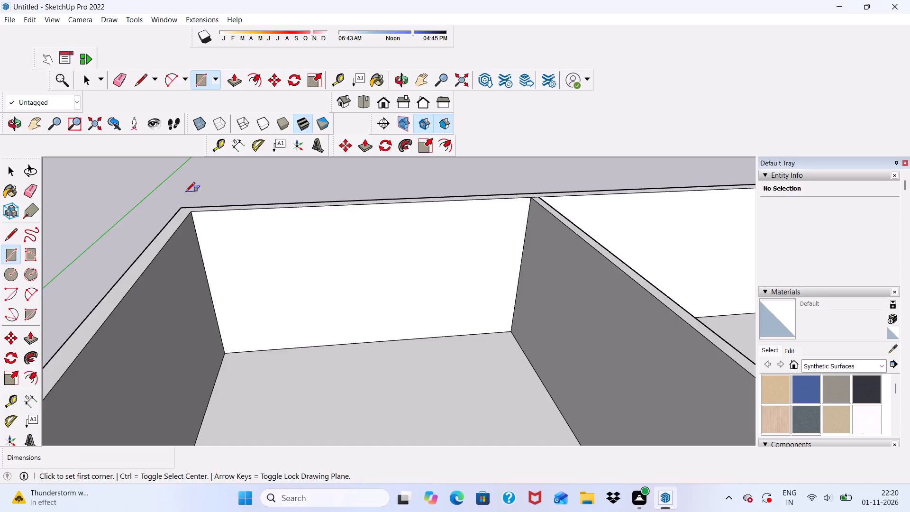
click(181, 207)
scroll(213, 220, down, 7)
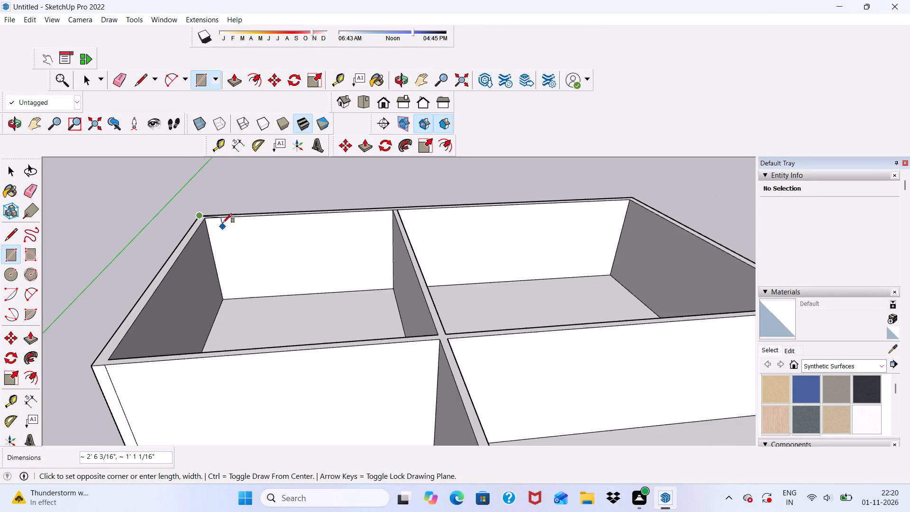
scroll(175, 192, down, 6)
scroll(729, 415, down, 2)
scroll(719, 413, up, 5)
scroll(661, 356, down, 4)
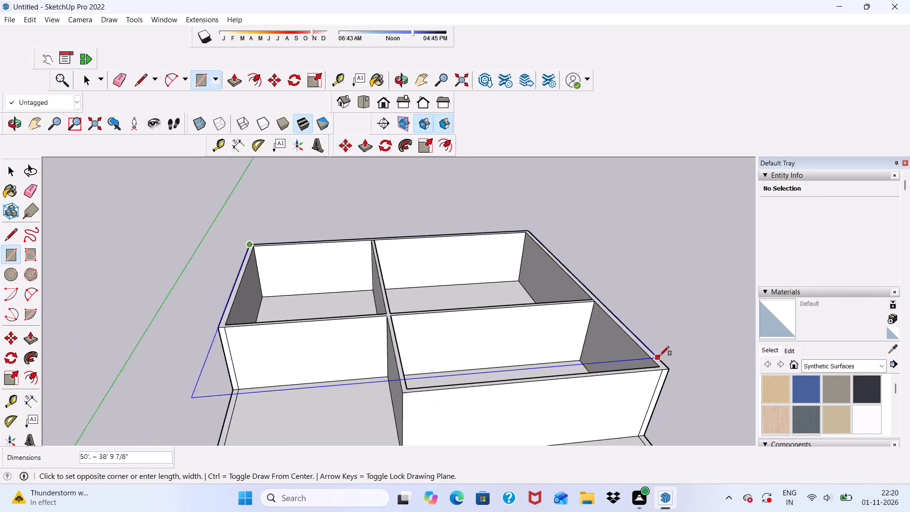
scroll(660, 356, down, 2)
scroll(654, 305, down, 5)
scroll(669, 375, up, 7)
scroll(659, 334, down, 7)
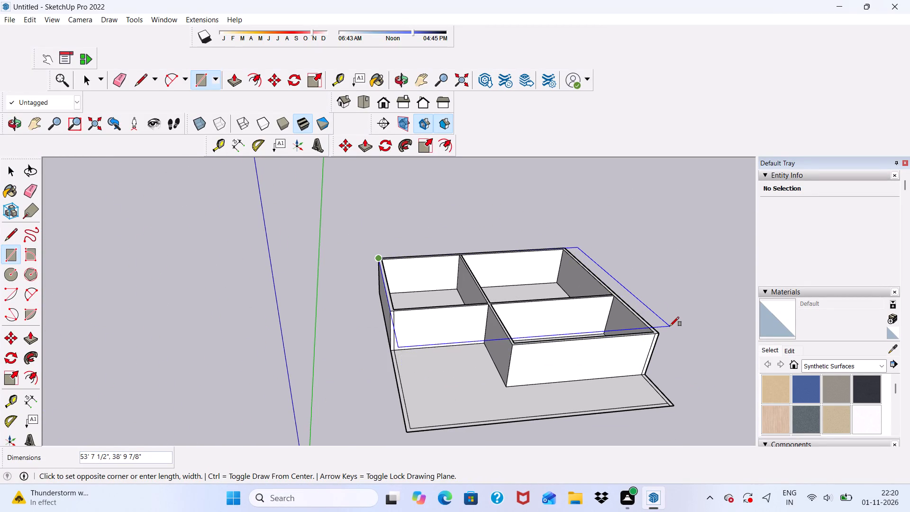
scroll(670, 326, up, 16)
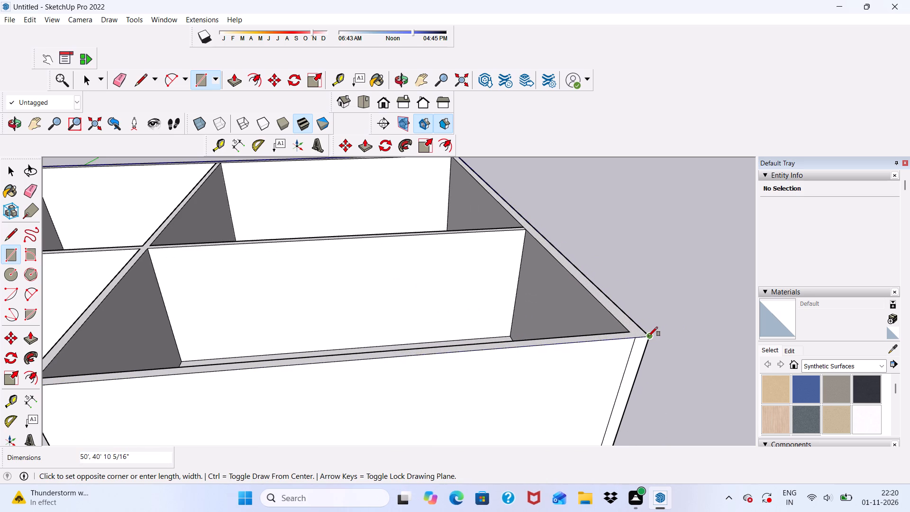
click(610, 339)
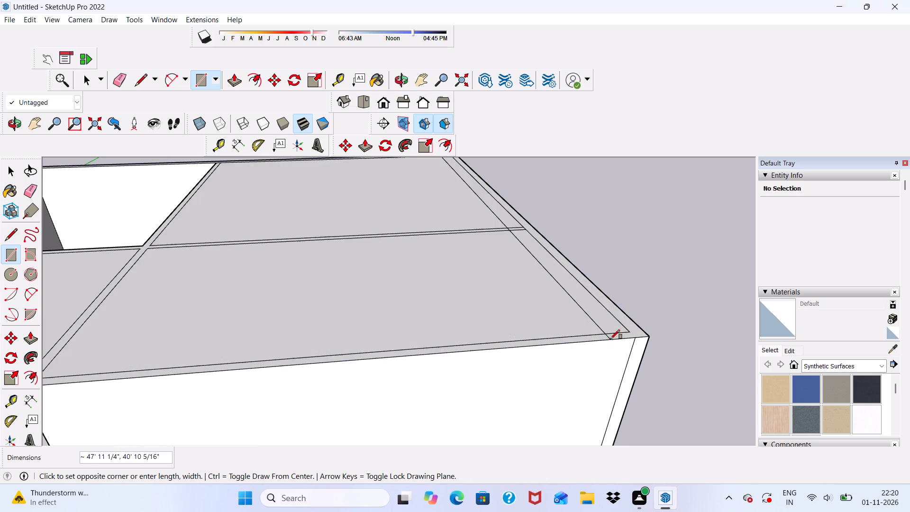
Draw a rectangle about 26' 1" by 11' 10" from the outer corner over the open room near the green axis to its red-axis-side partition.
scroll(602, 337, down, 12)
scroll(512, 357, down, 3)
middle_drag(499, 360, 505, 339)
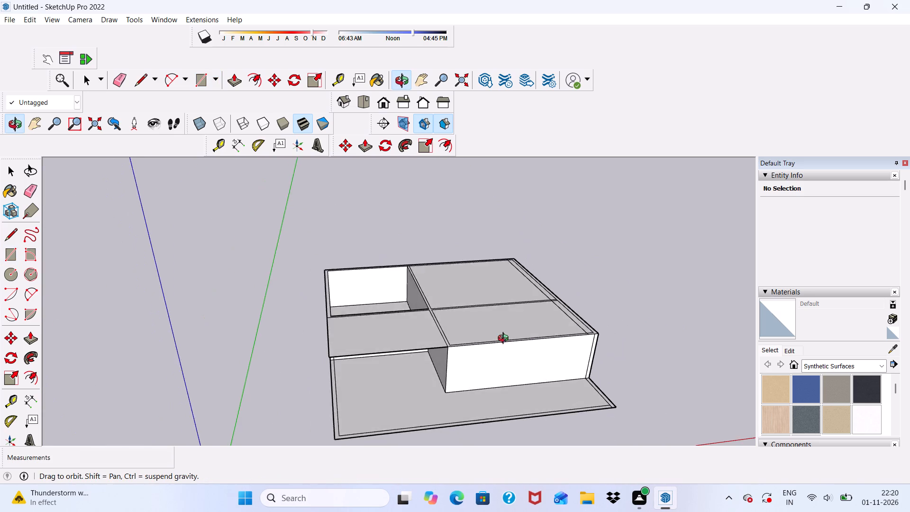
middle_drag(505, 339, 499, 329)
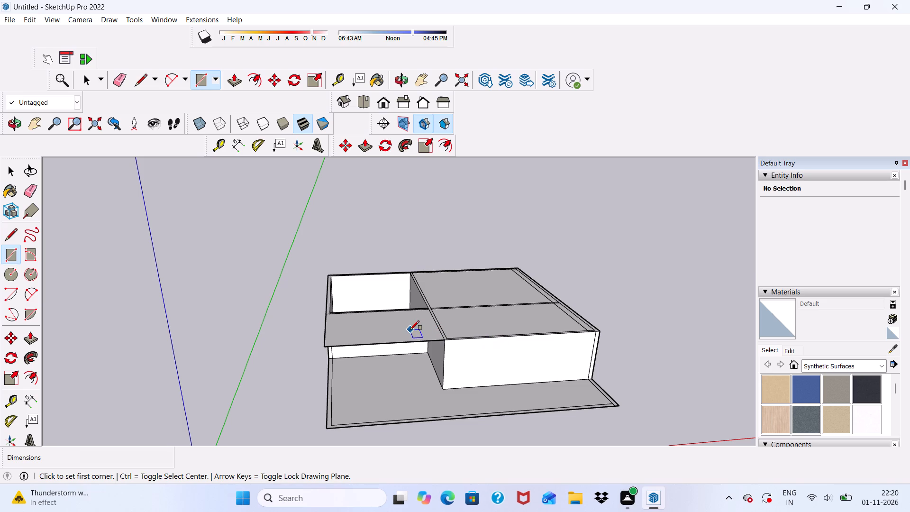
key(space)
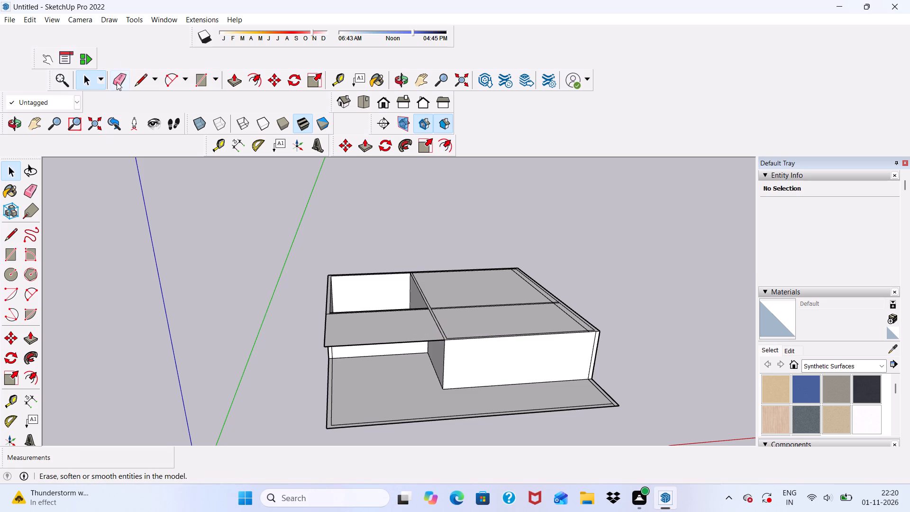
click(117, 78)
click(204, 85)
scroll(335, 298, up, 4)
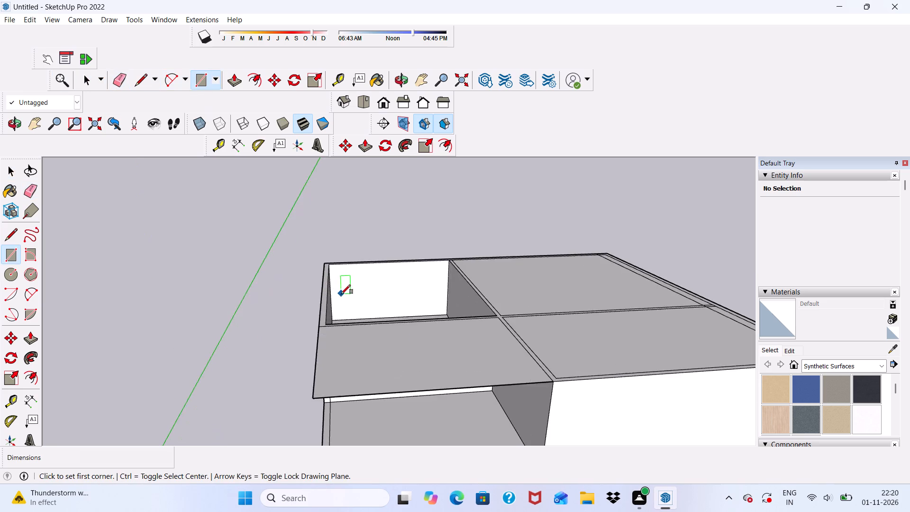
middle_drag(341, 294, 360, 343)
scroll(327, 260, up, 8)
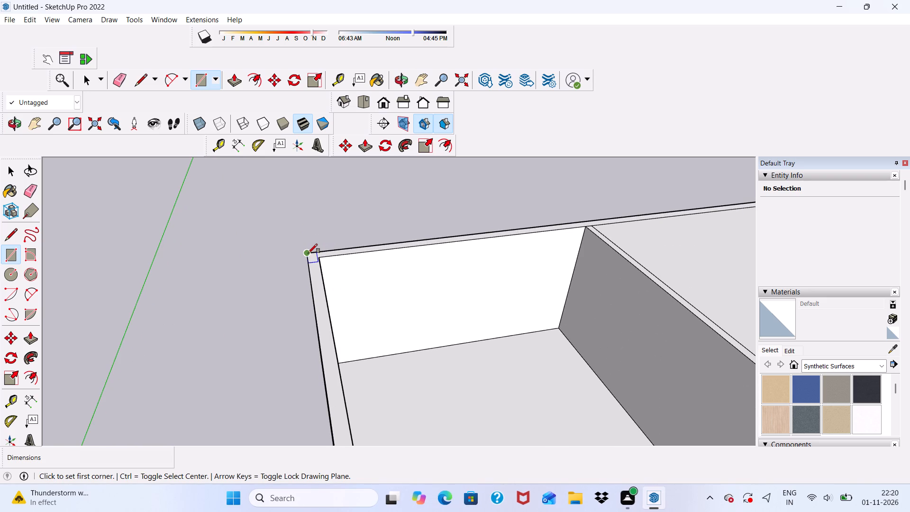
click(308, 253)
scroll(407, 243, down, 9)
scroll(503, 337, up, 1)
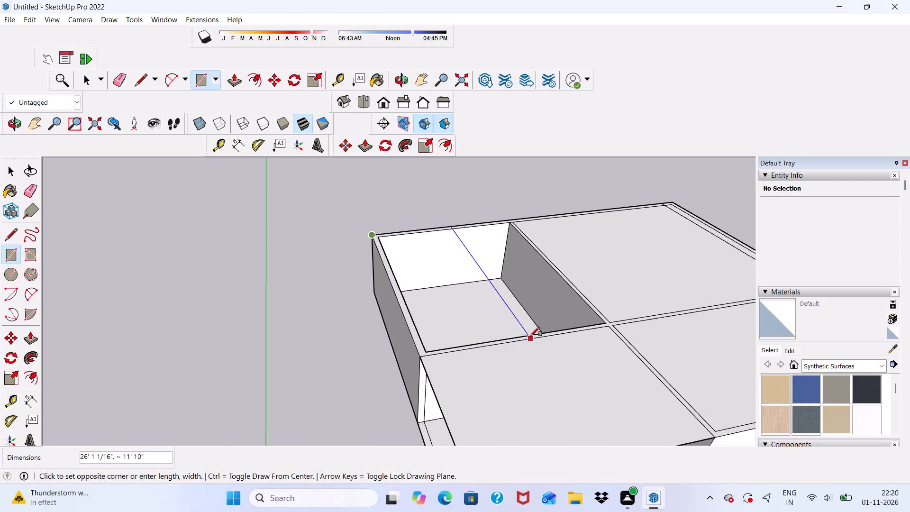
click(530, 336)
scroll(381, 304, down, 6)
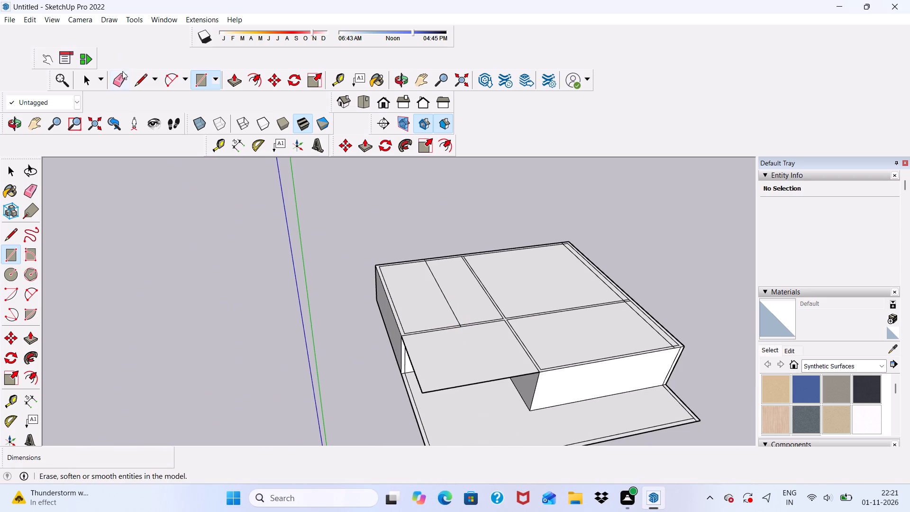
Erase the line that divides the roof face over the formerly open room.
click(122, 77)
drag(435, 281, 442, 295)
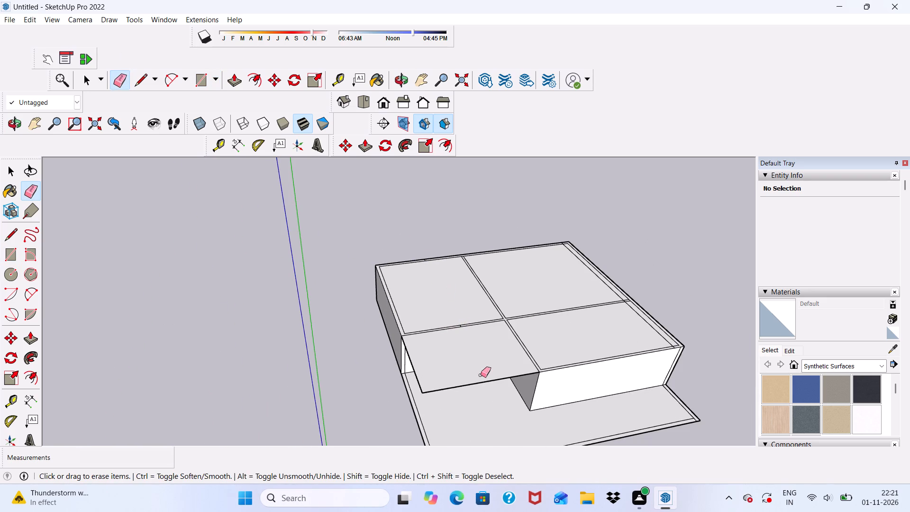
Push/Pull the roof face over this room up 3".
click(237, 77)
scroll(439, 316, up, 4)
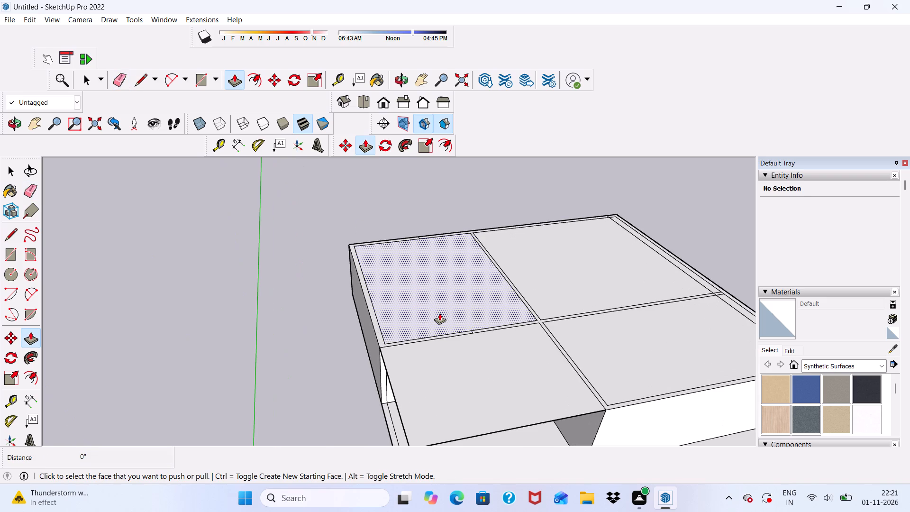
click(439, 313)
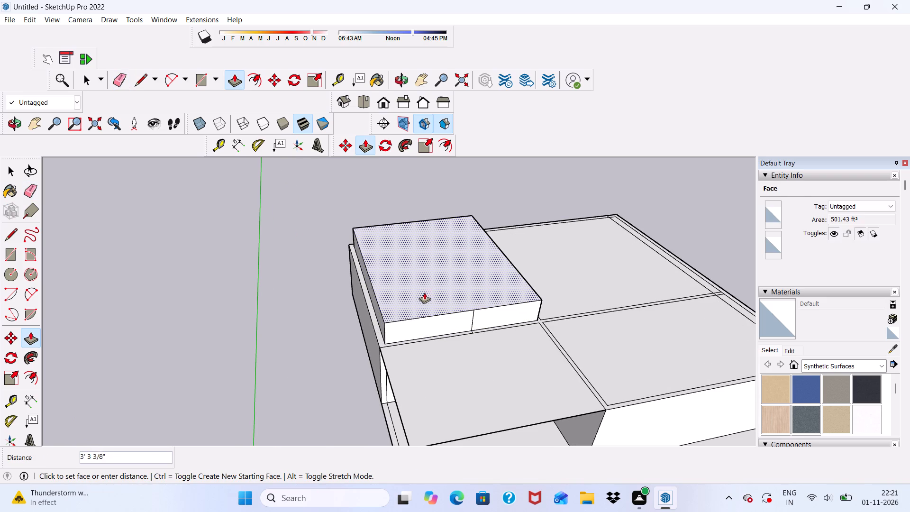
key(3)
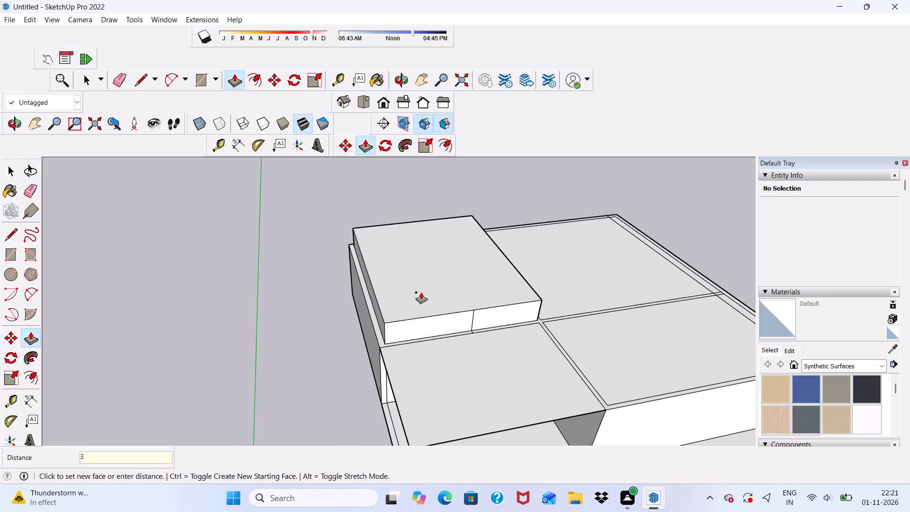
key(shift+quotedbl)
key(Return)
Erase the leftover seam lines on the raised slab's red-axis-side edge and on the partition top beside it.
scroll(407, 378, up, 6)
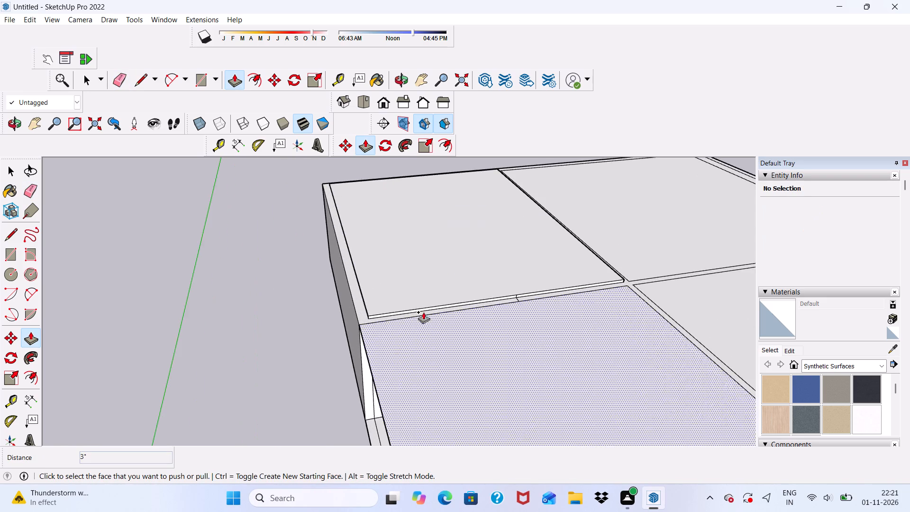
scroll(404, 295, up, 6)
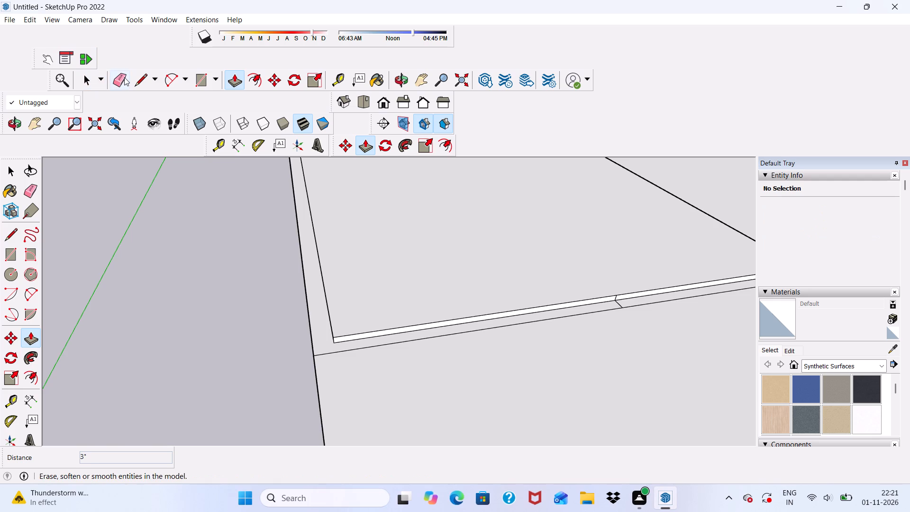
click(124, 77)
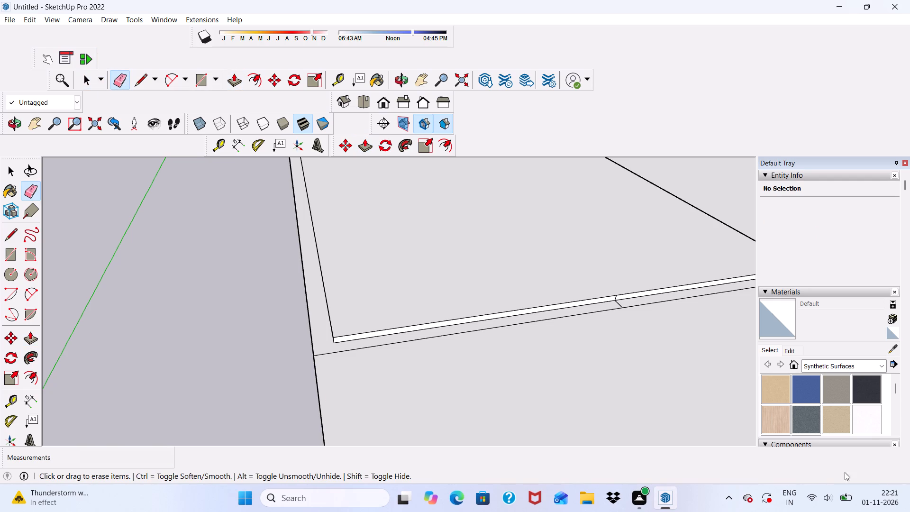
scroll(595, 276, down, 3)
scroll(611, 289, up, 20)
scroll(611, 289, up, 4)
drag(564, 279, 555, 283)
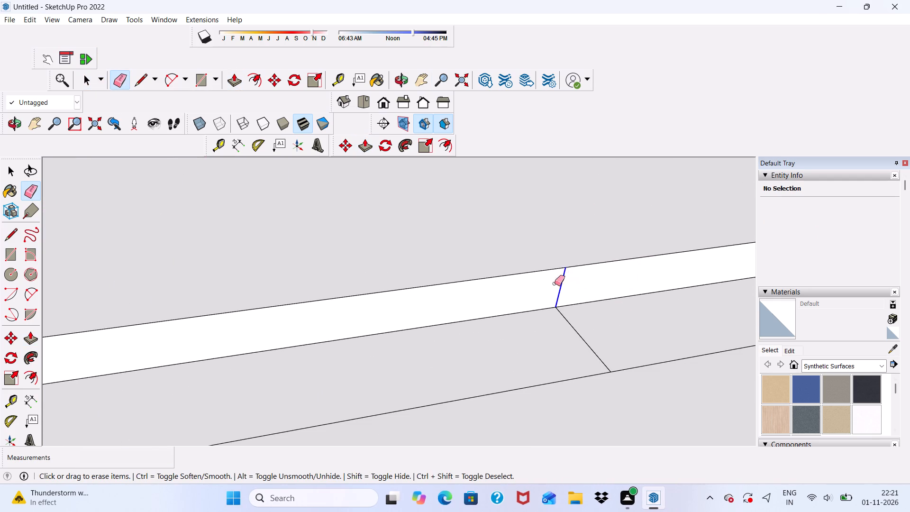
drag(555, 283, 554, 285)
drag(559, 324, 587, 331)
scroll(499, 261, down, 10)
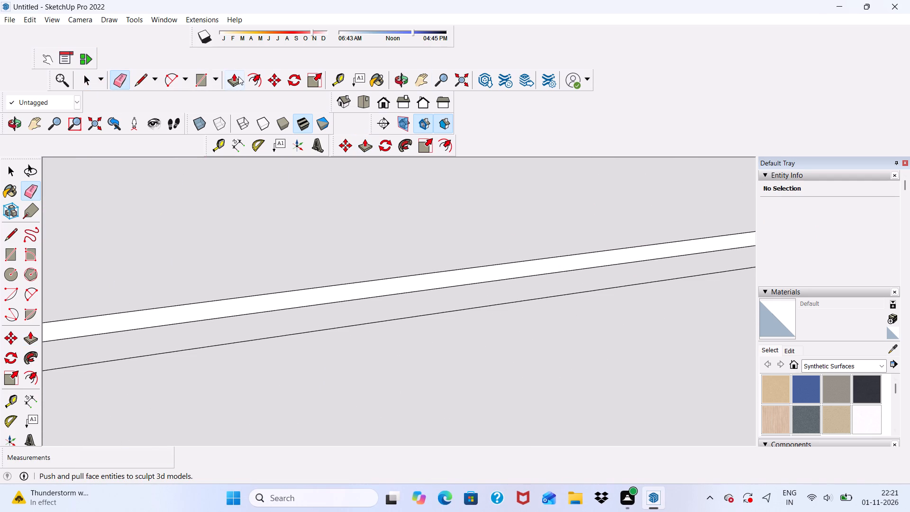
Push/Pull the slab's red-axis-side edge face outward 6 1/8" across the partition top.
click(238, 76)
scroll(275, 276, up, 1)
click(276, 302)
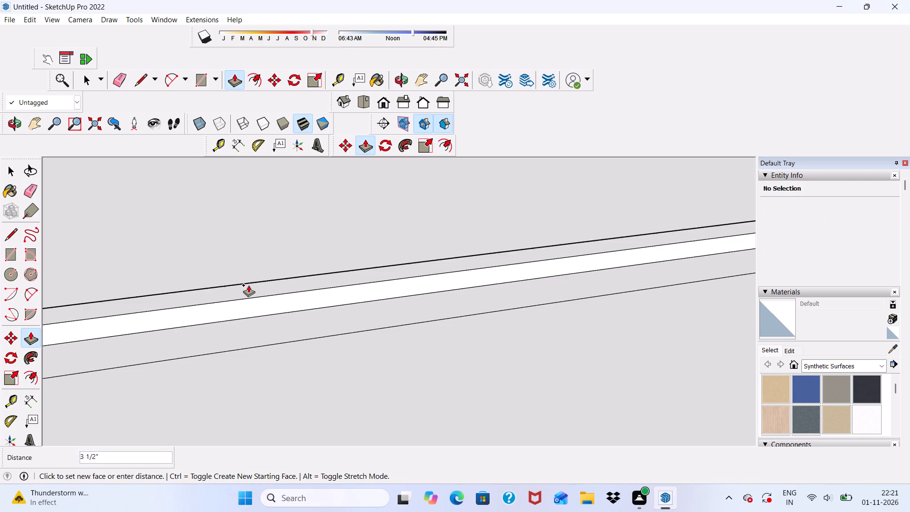
click(256, 331)
scroll(244, 335, down, 6)
scroll(304, 341, down, 6)
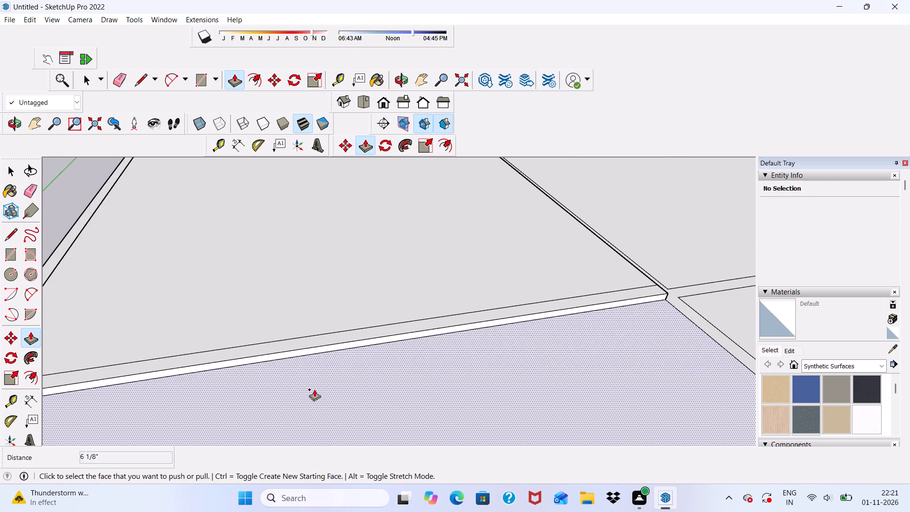
Push/Pull the same slab edge about 14' 9" farther over the open area, to the end of the flat roof face.
scroll(188, 360, up, 5)
scroll(209, 355, down, 12)
scroll(234, 344, up, 7)
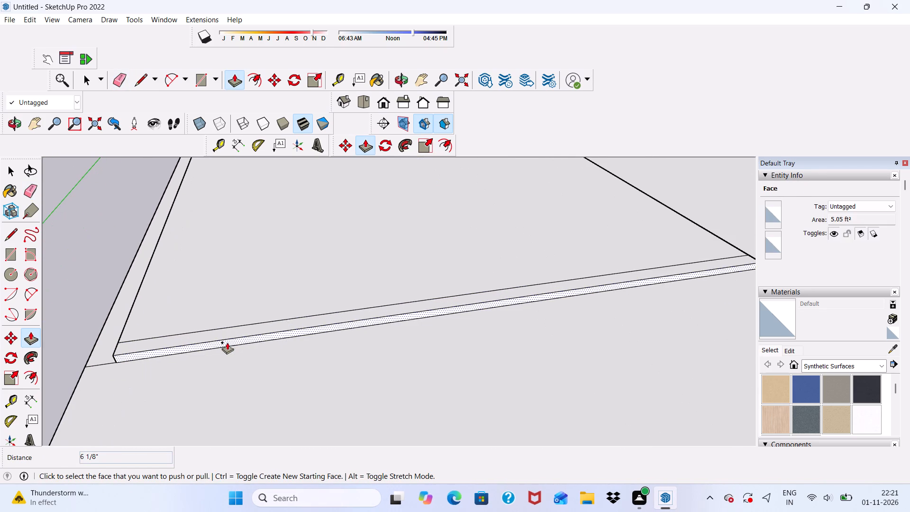
click(227, 342)
scroll(213, 376, down, 4)
scroll(212, 311, down, 10)
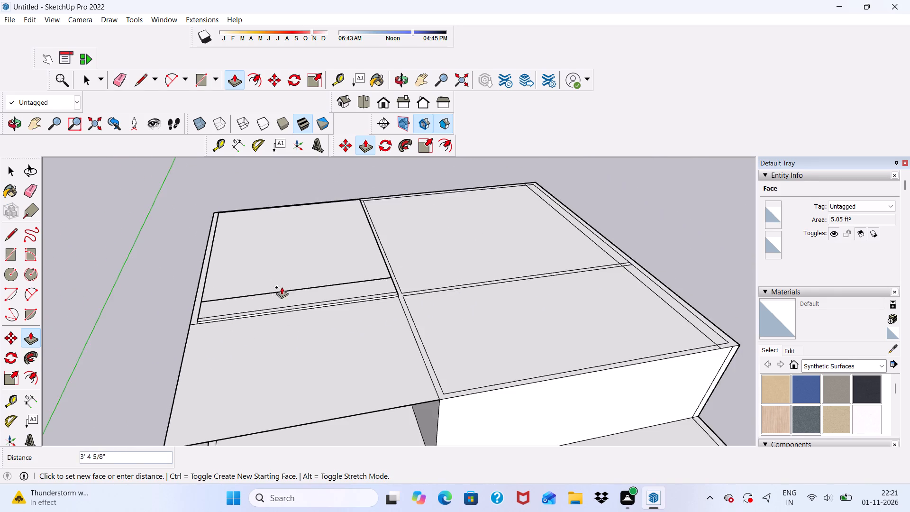
scroll(273, 274, down, 3)
scroll(202, 375, up, 5)
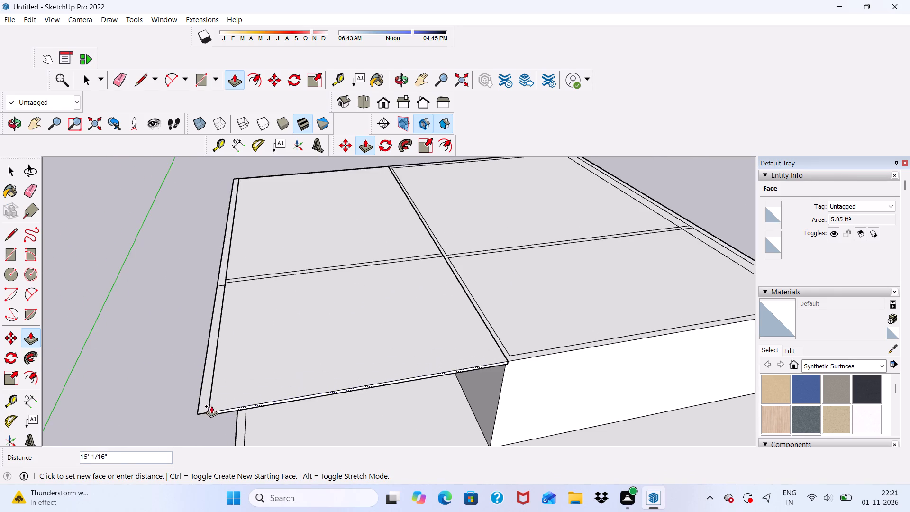
scroll(207, 410, up, 5)
click(192, 413)
Push/Pull the green-axis-side edge of the slab over the open area outward 9", in line with the outer wall.
middle_drag(192, 405, 367, 353)
scroll(398, 316, up, 5)
scroll(396, 271, down, 6)
scroll(398, 286, up, 5)
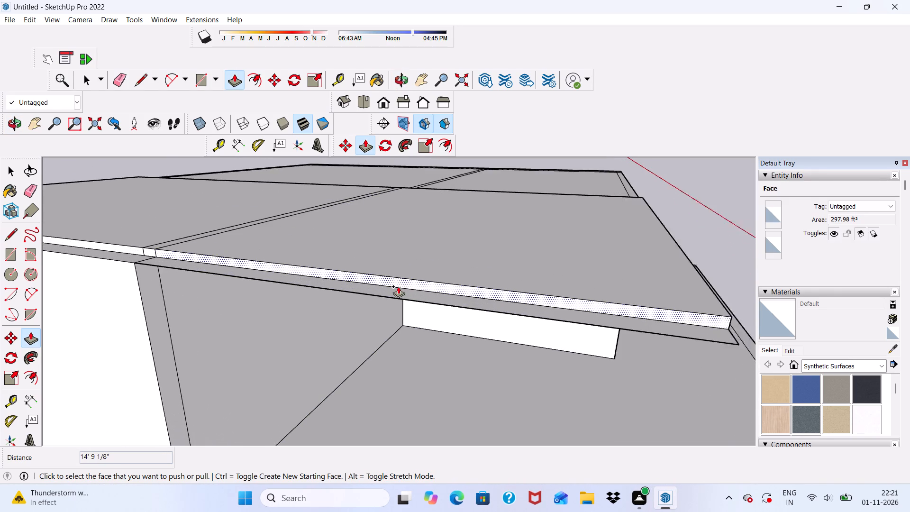
scroll(398, 286, up, 2)
click(398, 283)
scroll(20, 177, down, 3)
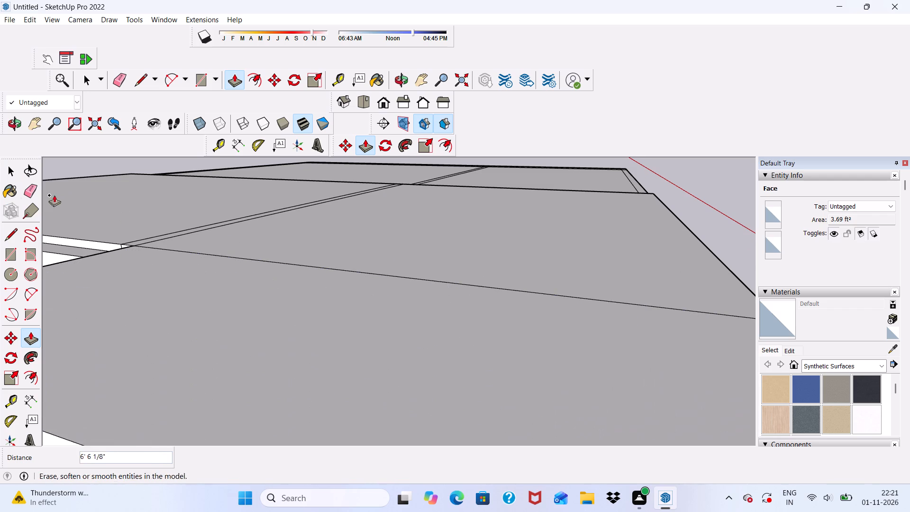
scroll(54, 195, down, 13)
scroll(152, 209, up, 2)
scroll(151, 205, down, 2)
middle_drag(151, 205, 159, 203)
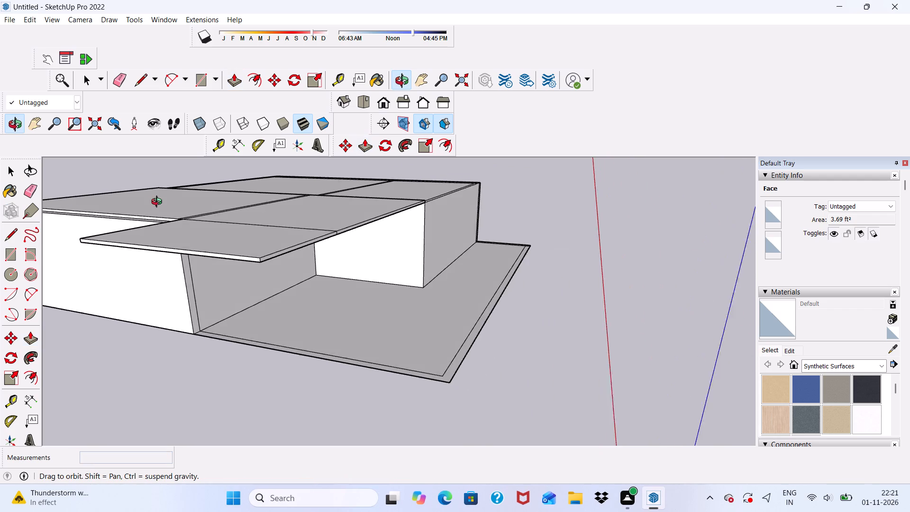
middle_drag(159, 203, 282, 206)
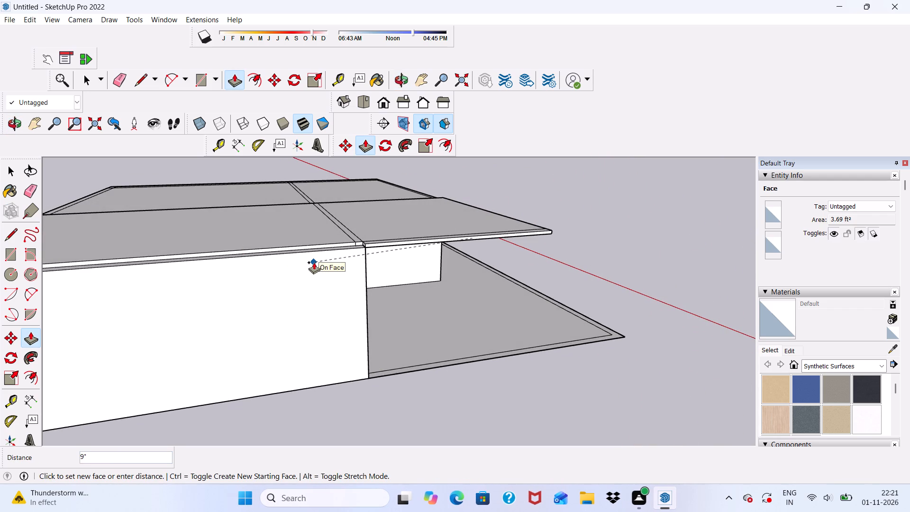
scroll(294, 260, up, 3)
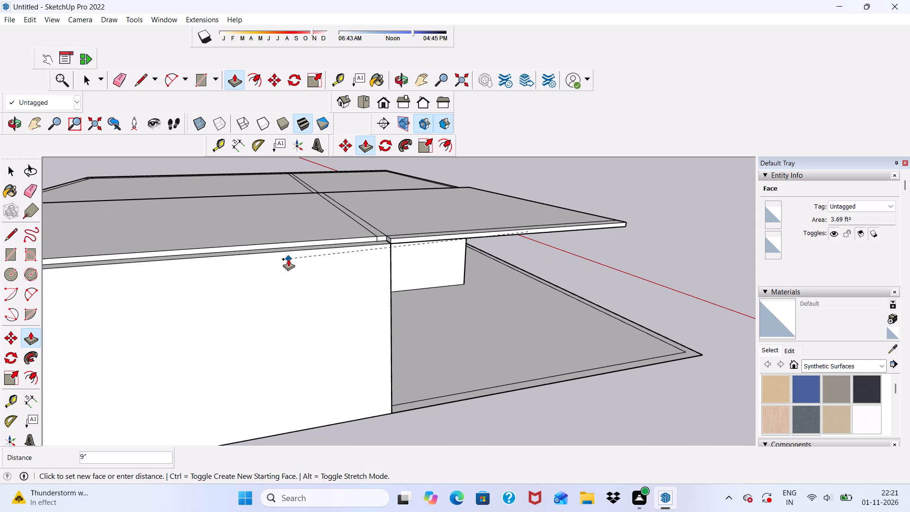
click(287, 257)
Push/Pull the green-axis-side slab edge above the enclosed room outward 9" over the outer wall.
scroll(346, 255, up, 6)
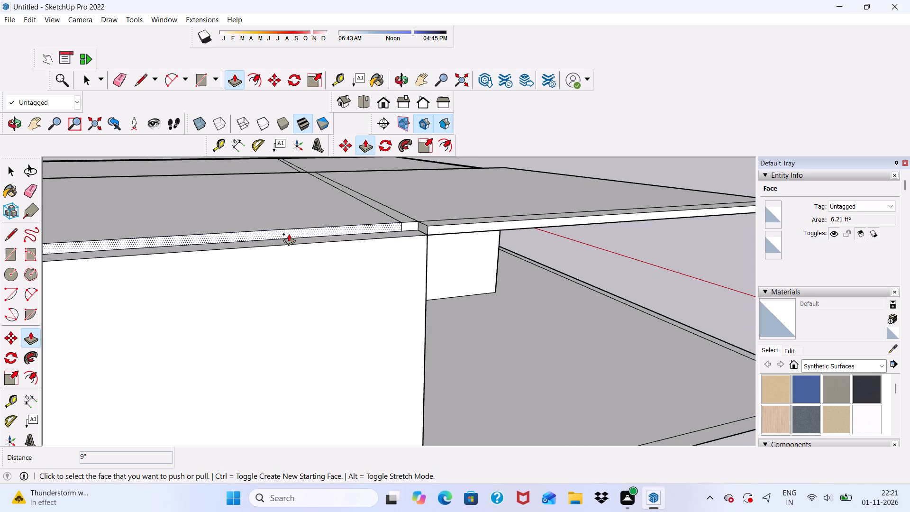
scroll(277, 241, up, 9)
scroll(321, 236, down, 6)
scroll(414, 242, up, 6)
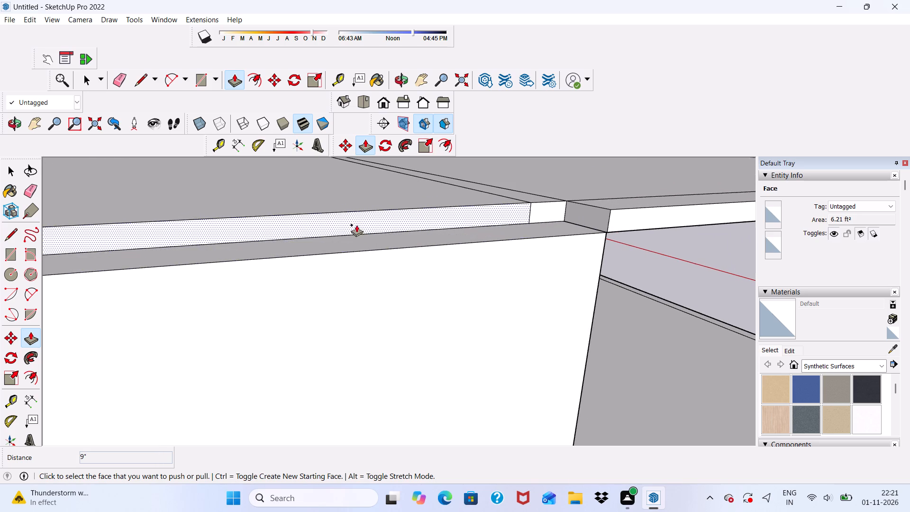
click(353, 221)
click(312, 270)
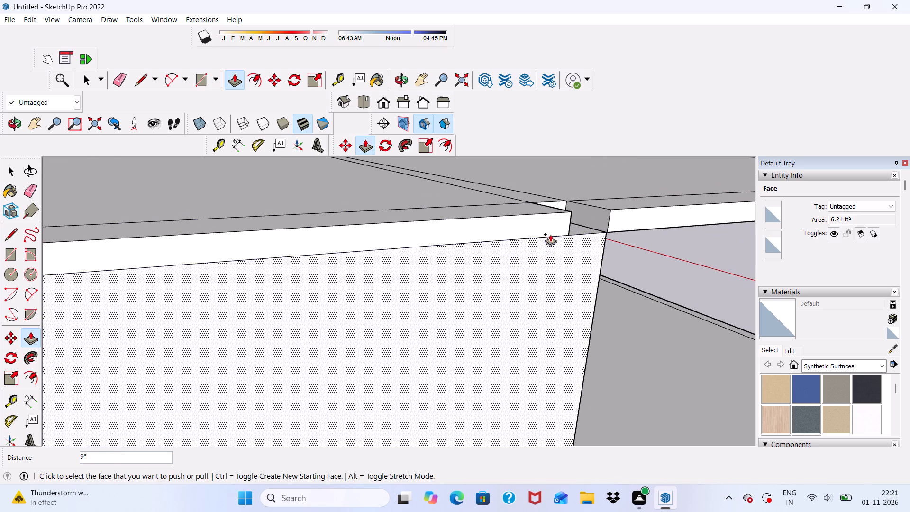
Push/Pull the small slab edge face at the partition outward 9" to fill the gap along the green-axis-side edge.
scroll(598, 205, up, 1)
middle_drag(542, 231, 491, 256)
scroll(587, 232, up, 4)
click(571, 221)
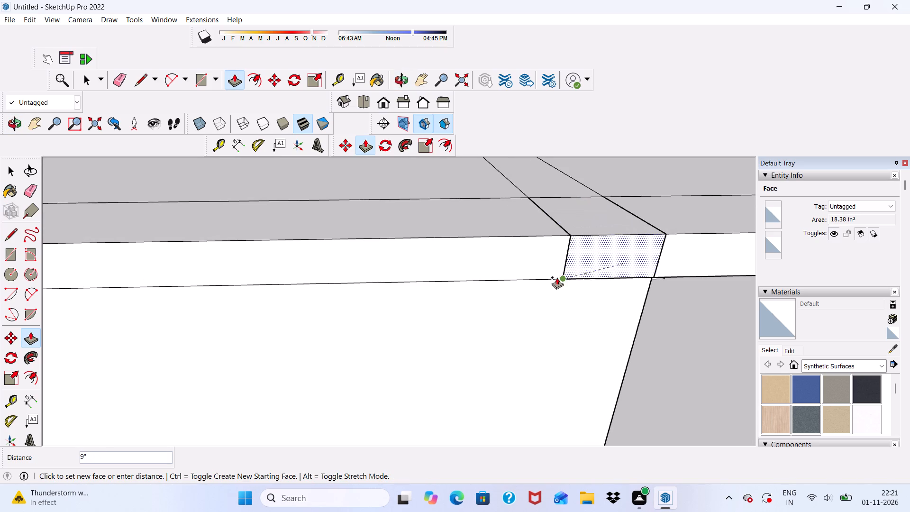
click(517, 288)
scroll(479, 271, down, 20)
scroll(479, 271, down, 6)
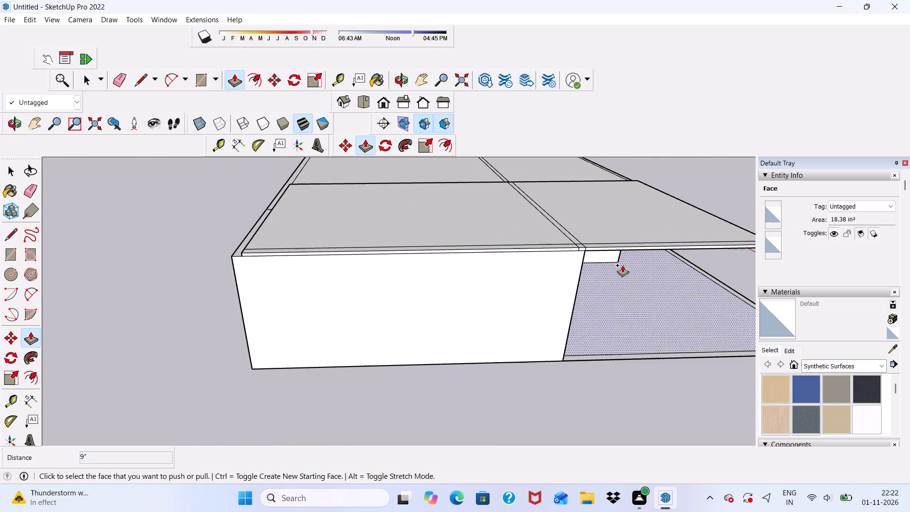
Push/Pull the slab edge segment nearest the green axis outward 9" over the outer wall farthest from the red axis.
middle_drag(289, 257, 509, 265)
scroll(390, 287, up, 11)
click(396, 293)
scroll(391, 310, down, 5)
scroll(507, 346, up, 1)
click(506, 346)
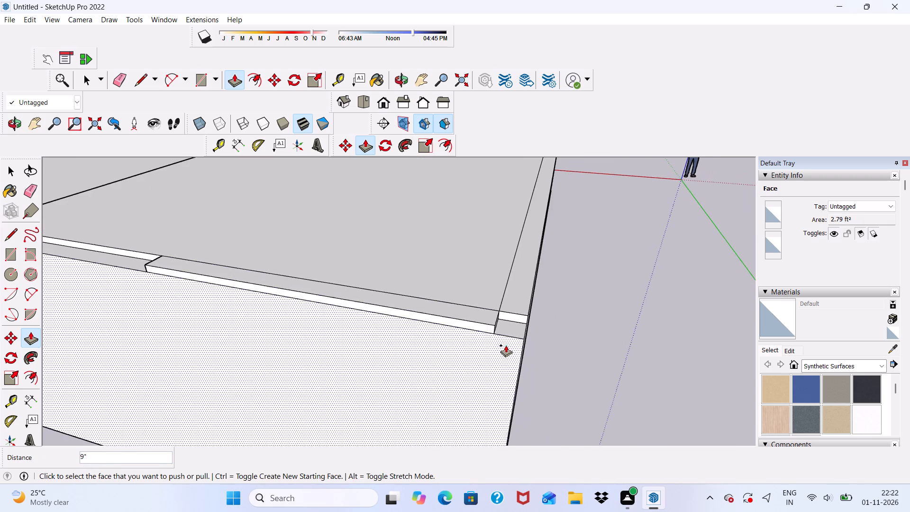
Push/Pull the small corner slab face nearest the green axis outward 9" to fill the outer corner.
scroll(507, 321, up, 5)
click(507, 317)
click(452, 341)
Push/Pull the remaining slab edge segment over the outer wall farthest from the red axis, flush with the segment already extended.
scroll(501, 317, down, 8)
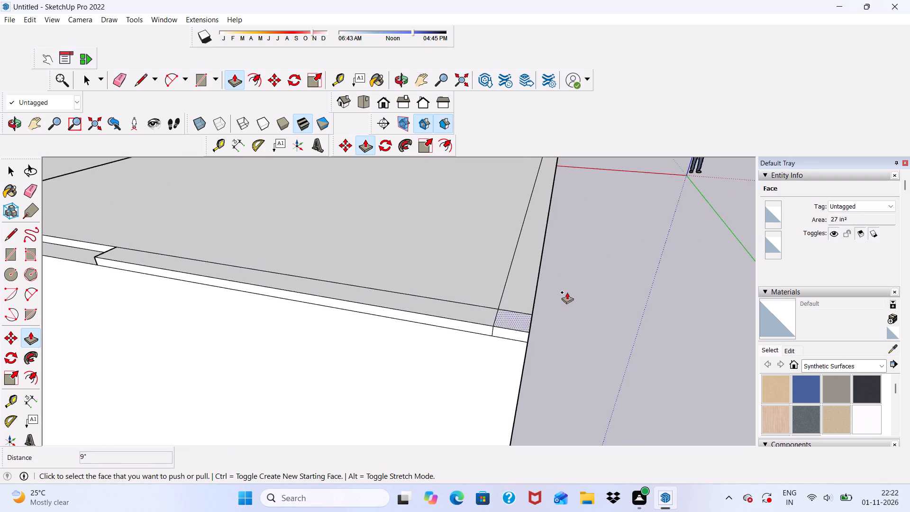
scroll(567, 292, down, 4)
scroll(310, 273, up, 6)
scroll(403, 279, up, 6)
click(404, 282)
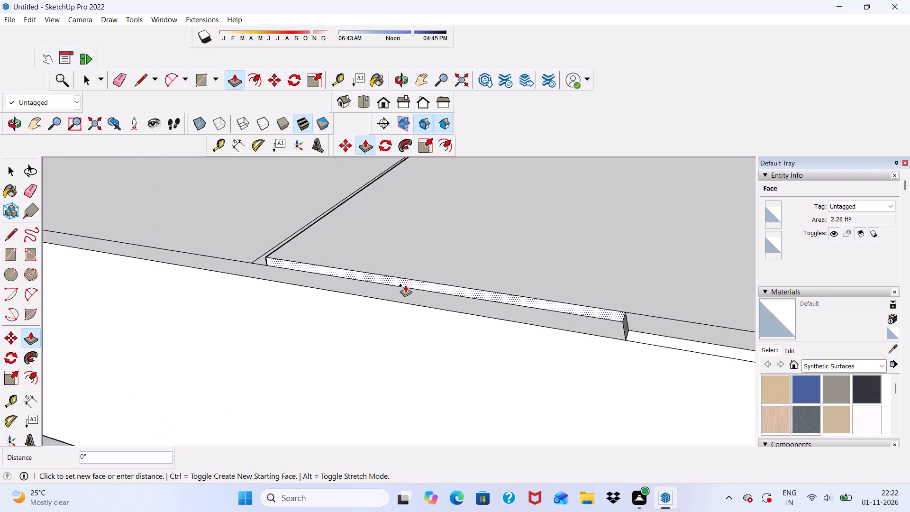
click(644, 344)
scroll(521, 307, down, 6)
middle_drag(386, 282, 506, 306)
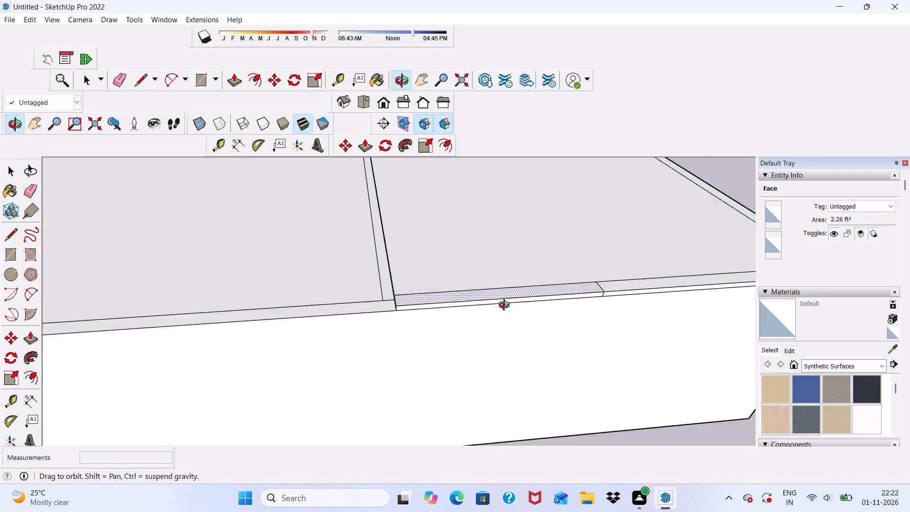
Push/Pull the slab edge at the partition 29' 3/4" over the adjoining uncovered room, flush with the outer wall's outer face.
middle_drag(506, 306, 600, 305)
scroll(463, 291, up, 6)
scroll(393, 261, up, 5)
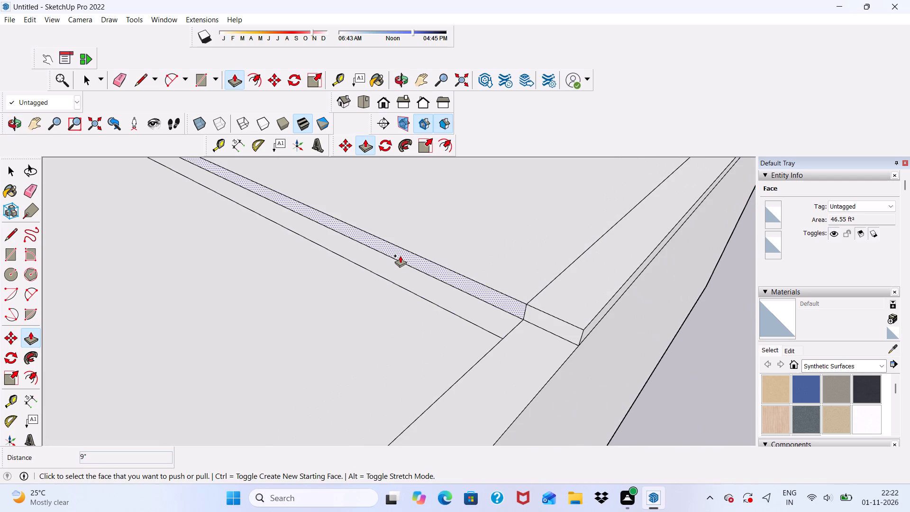
click(400, 256)
scroll(216, 305, down, 20)
scroll(216, 305, down, 10)
scroll(201, 327, up, 7)
scroll(296, 360, up, 6)
scroll(296, 293, down, 6)
middle_drag(291, 300, 342, 249)
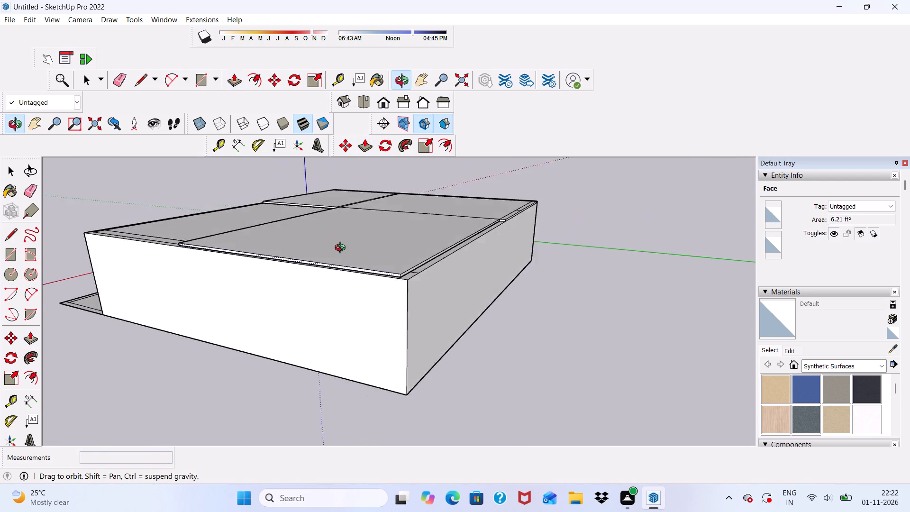
middle_drag(342, 249, 348, 259)
scroll(351, 267, up, 6)
scroll(483, 343, up, 4)
click(483, 343)
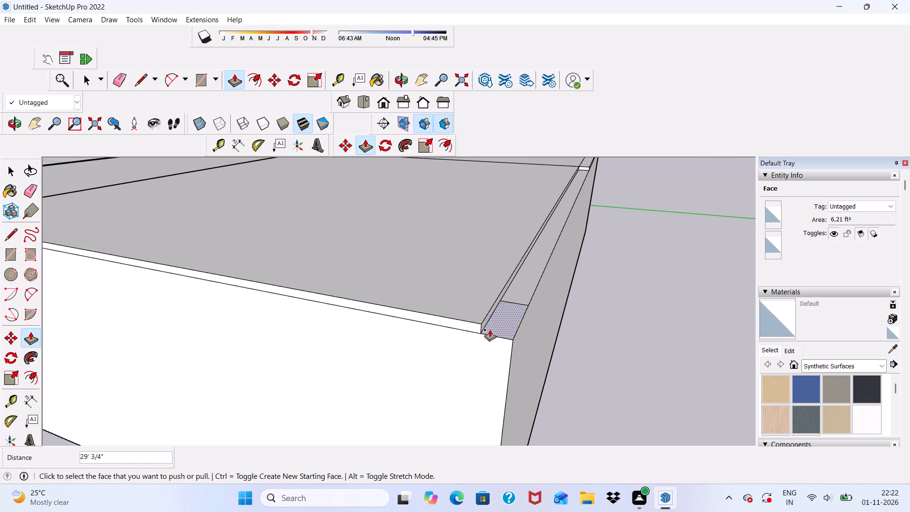
Push/Pull the new slab section's side edge outward 9" to the outer wall corner.
middle_drag(491, 329, 385, 337)
scroll(472, 358, up, 5)
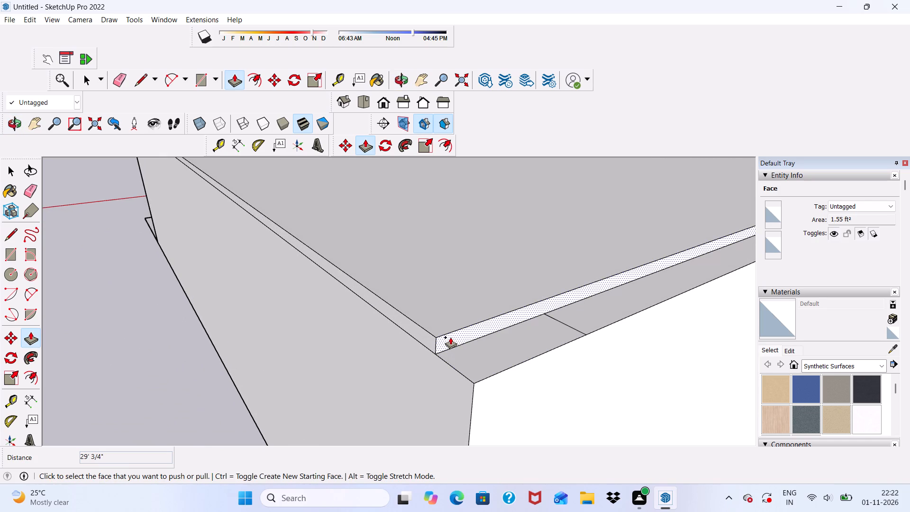
click(448, 337)
click(475, 390)
Push/Pull the slab edge facing the remaining uncovered area outward 15' 3 1/4", flush with the neighbouring slab's front edge.
scroll(398, 359, down, 14)
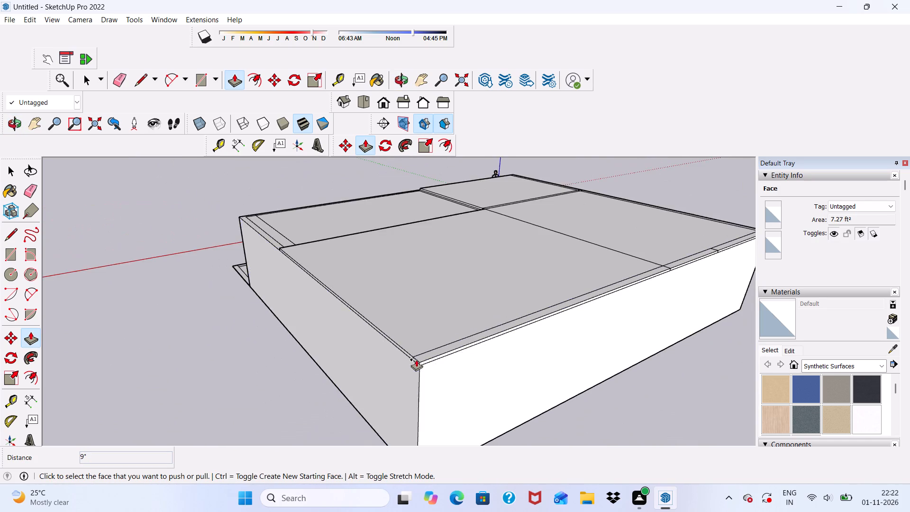
scroll(416, 359, down, 3)
middle_drag(410, 357, 678, 380)
middle_drag(203, 358, 434, 337)
scroll(261, 306, up, 2)
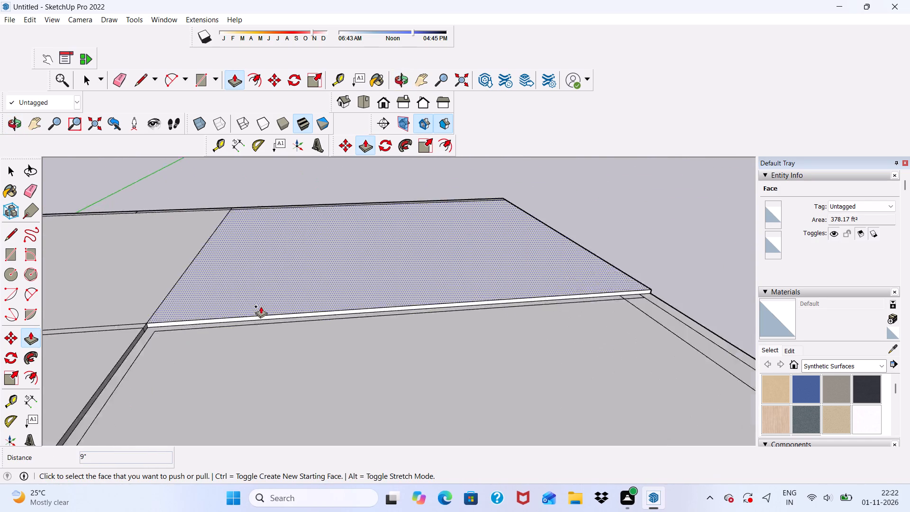
scroll(261, 306, up, 12)
click(170, 331)
scroll(179, 383, down, 6)
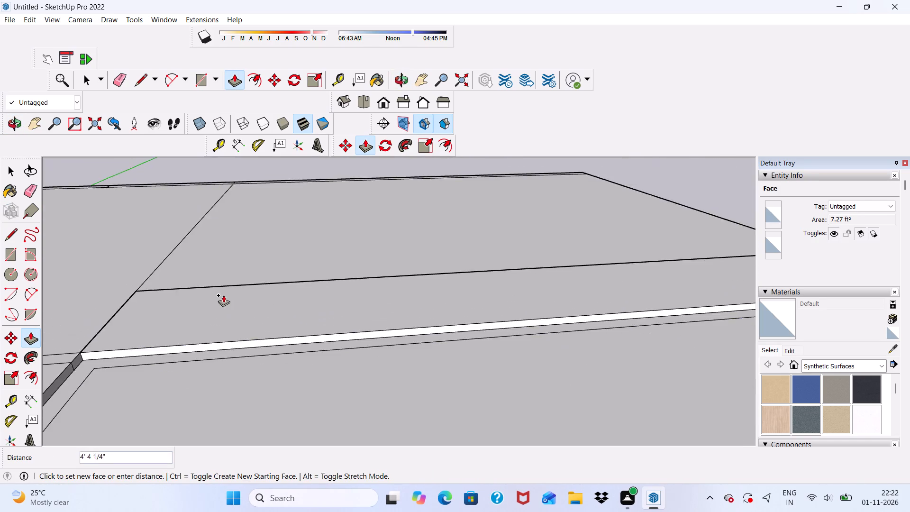
scroll(223, 295, down, 13)
scroll(221, 386, down, 1)
scroll(157, 437, up, 4)
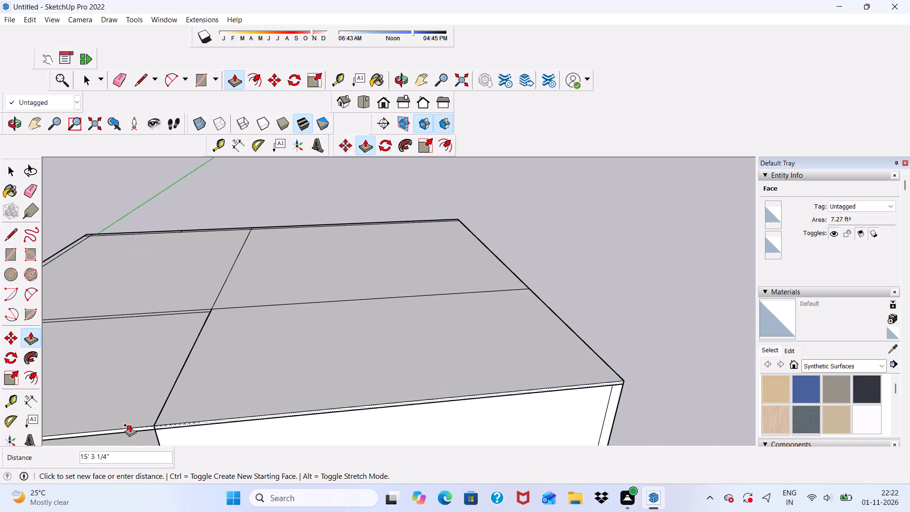
click(130, 425)
Erase the partition seam lines crossing the top of the roof slab.
scroll(200, 410, down, 4)
middle_drag(365, 411, 373, 339)
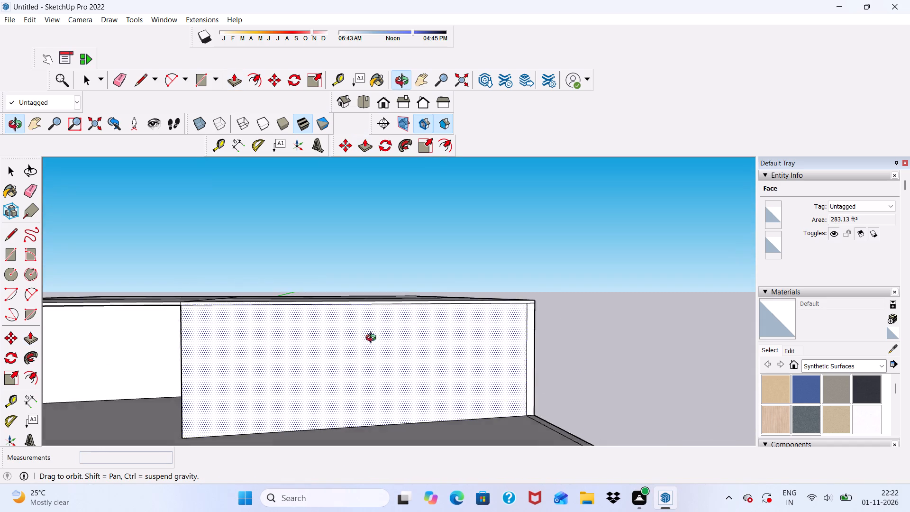
middle_drag(373, 339, 290, 371)
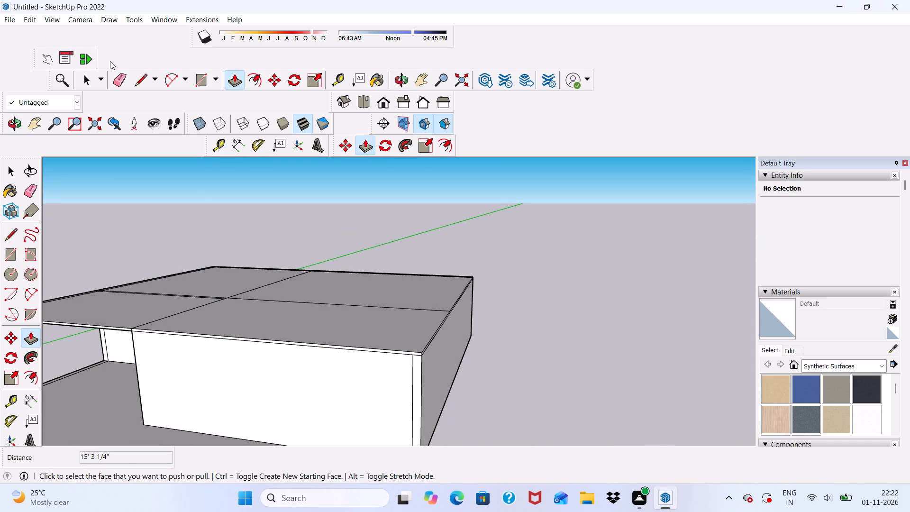
click(118, 78)
middle_drag(264, 288, 272, 366)
scroll(230, 311, up, 1)
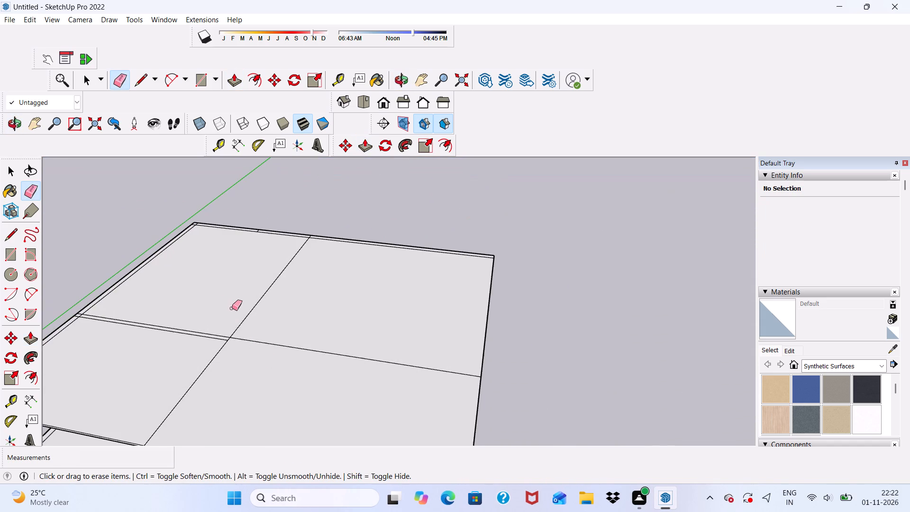
drag(234, 310, 220, 356)
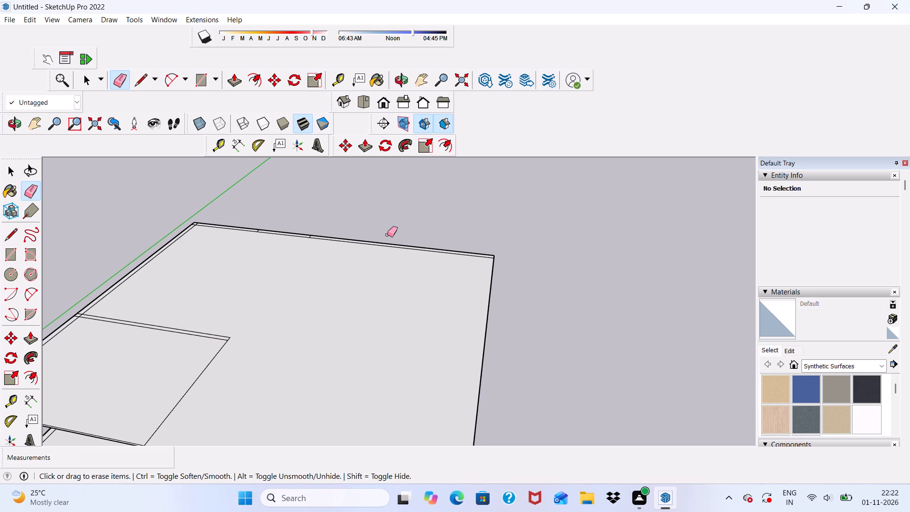
scroll(262, 440, down, 1)
scroll(215, 367, up, 6)
drag(193, 307, 264, 332)
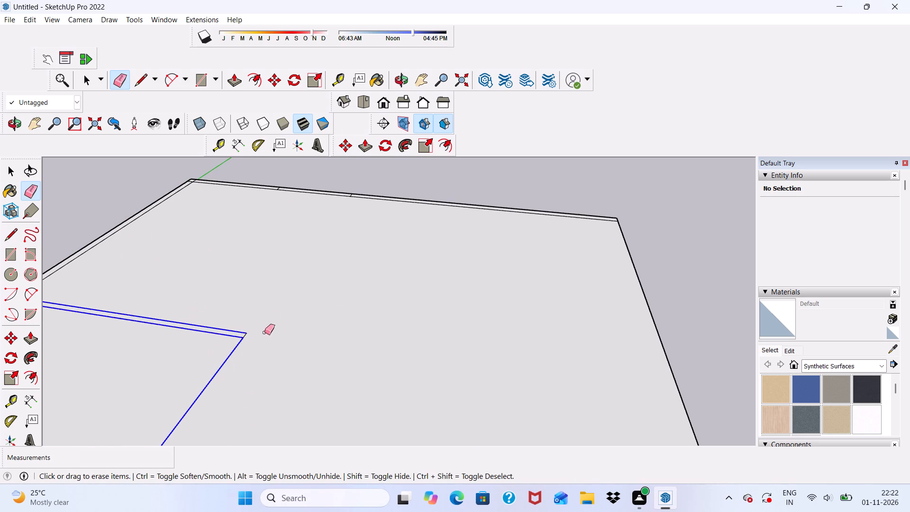
drag(264, 332, 250, 337)
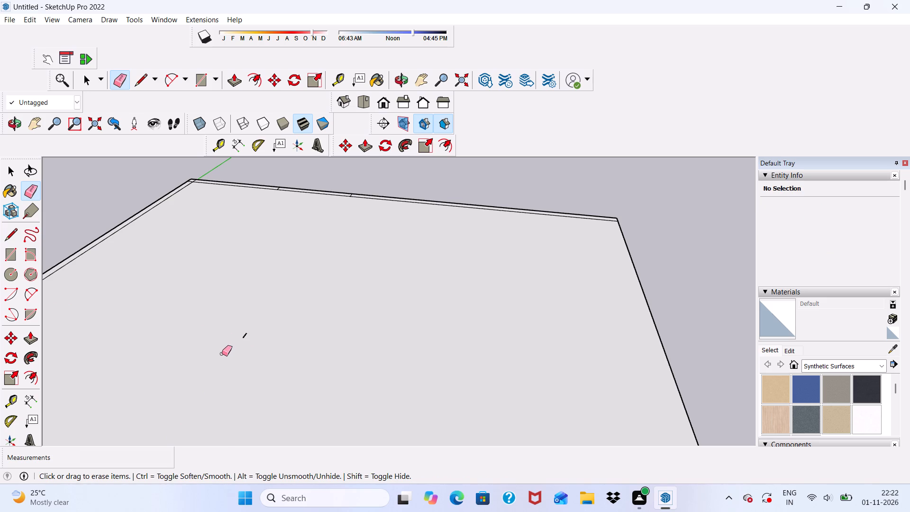
Erase the short leftover edge pieces where the seams crossed in the middle of the roof slab.
scroll(189, 405, down, 4)
scroll(258, 361, up, 1)
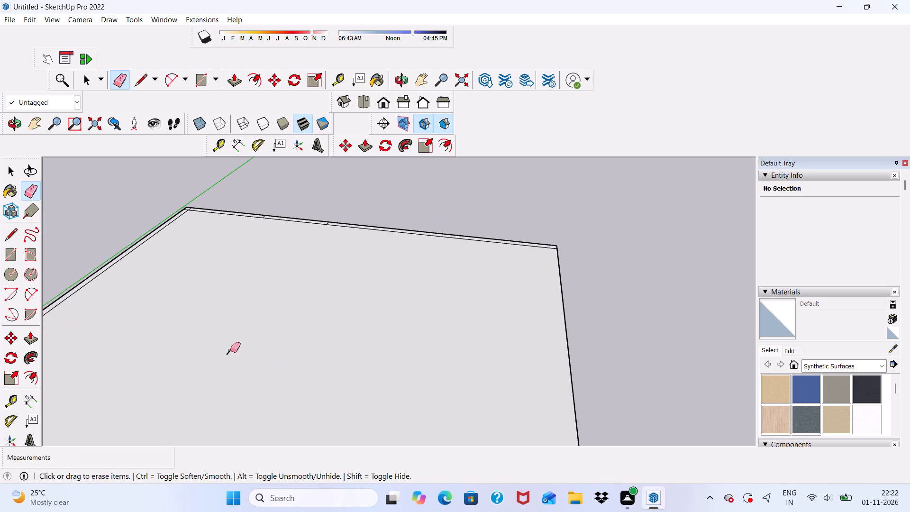
drag(226, 358, 223, 363)
drag(223, 351, 227, 358)
drag(227, 347, 229, 356)
drag(198, 382, 201, 396)
drag(201, 373, 202, 395)
Erase the inner seam line and short cross lines on the slab top along the outer wall farthest from the red axis.
scroll(202, 392, down, 2)
scroll(513, 283, up, 15)
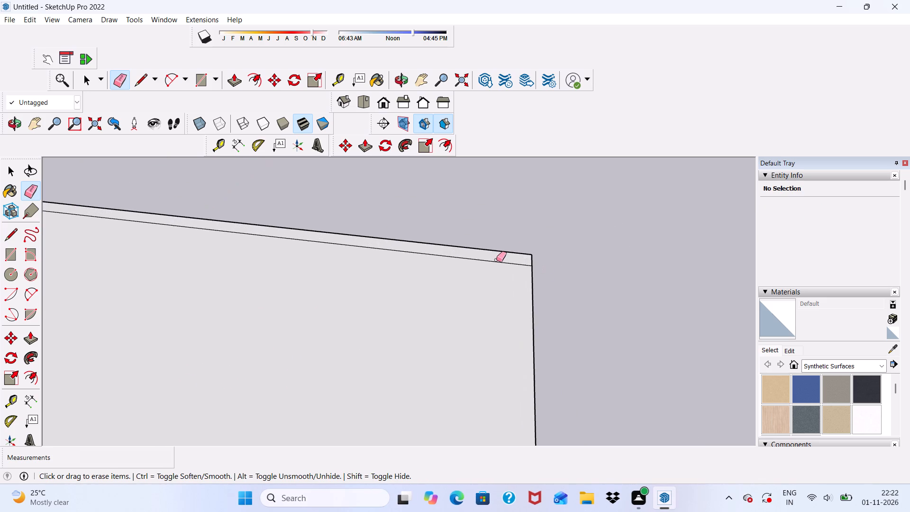
drag(496, 260, 496, 266)
scroll(487, 264, down, 6)
scroll(172, 176, up, 1)
scroll(123, 174, down, 8)
scroll(93, 188, up, 6)
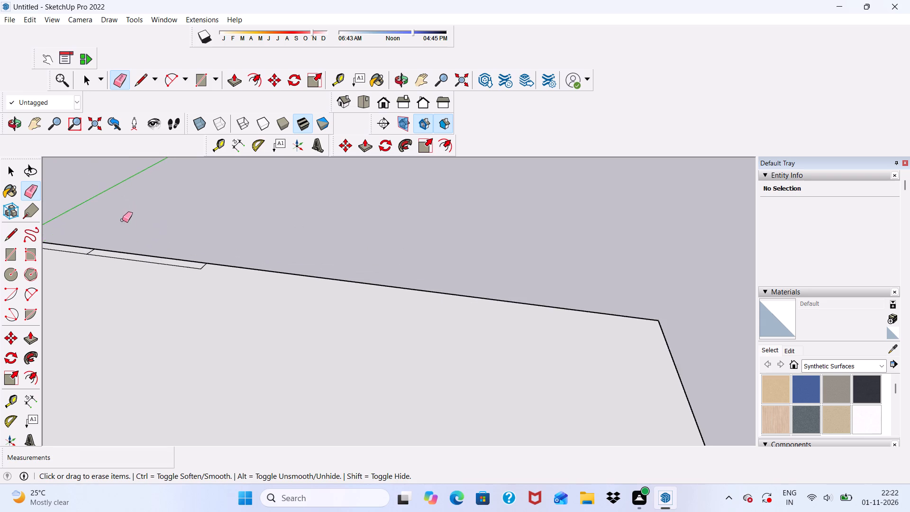
scroll(122, 220, up, 7)
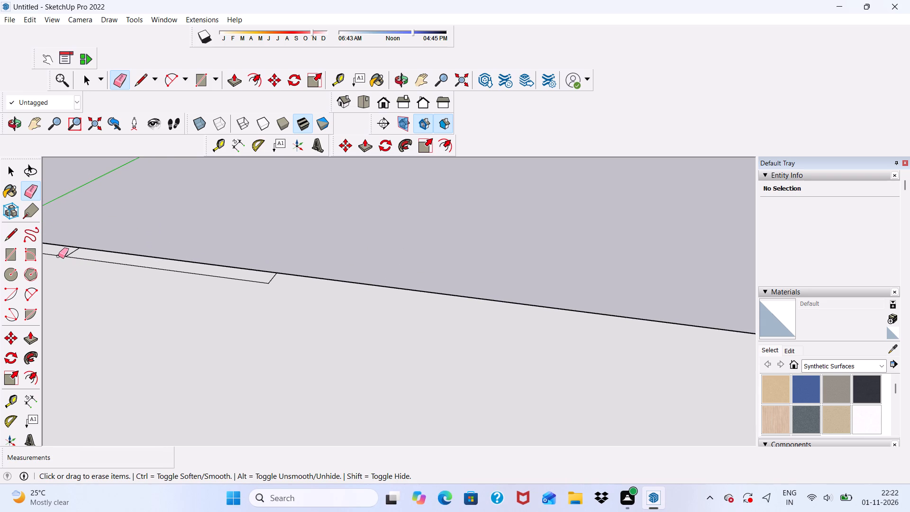
scroll(236, 276, up, 1)
drag(239, 277, 267, 289)
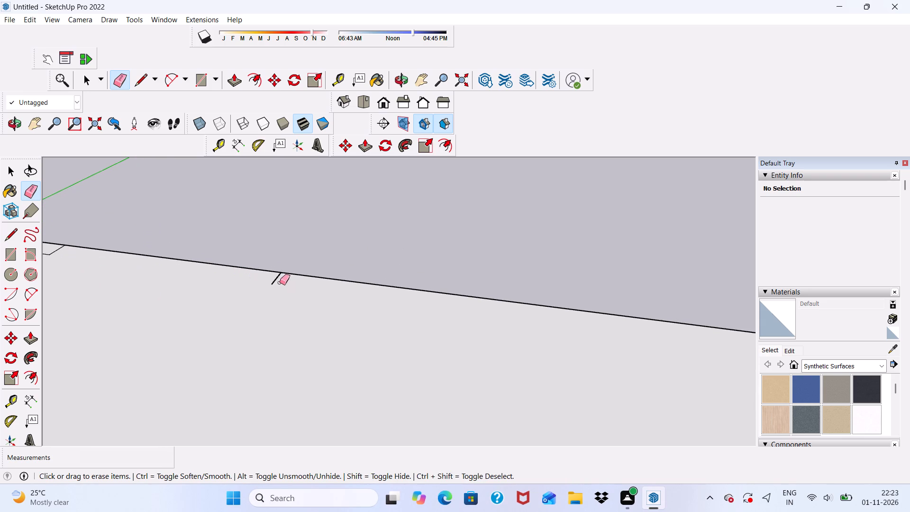
click(275, 278)
scroll(277, 280, down, 6)
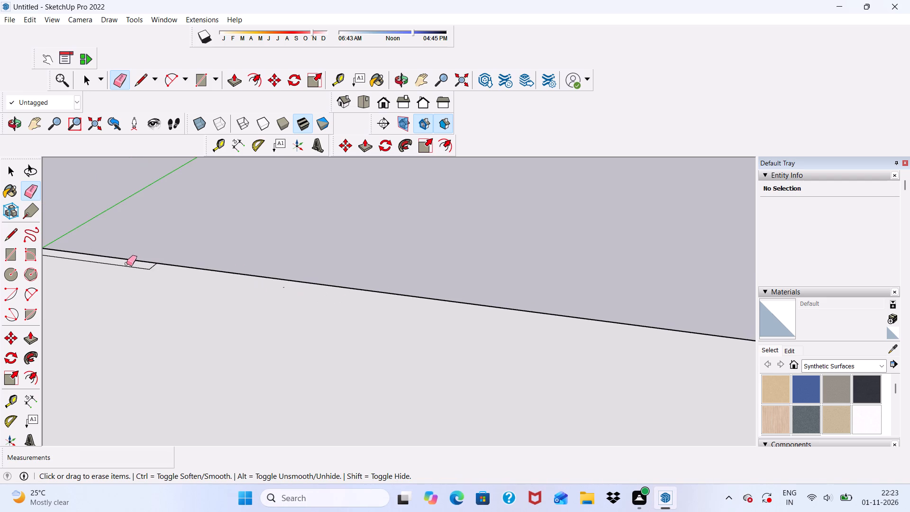
drag(130, 268, 155, 271)
click(152, 268)
Erase the corner lines and the seam strip lines on the slab top along the edge nearest the green axis.
scroll(169, 273, down, 12)
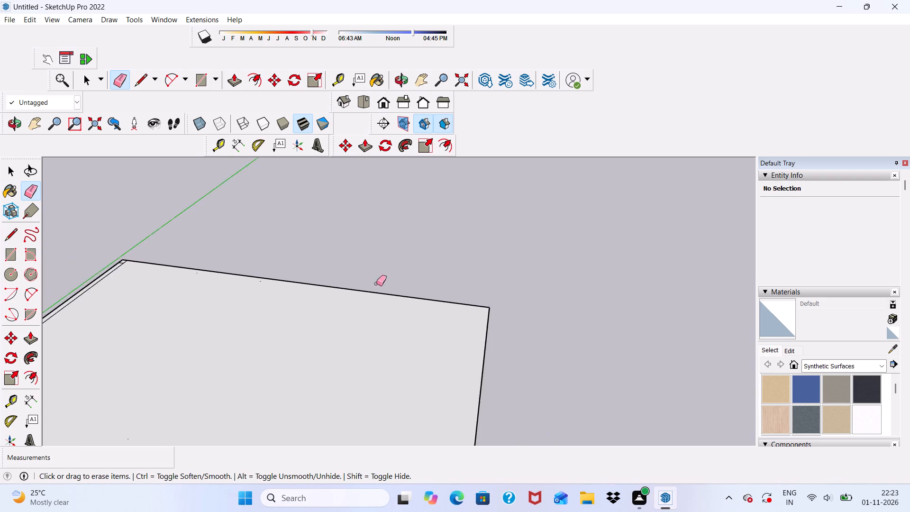
scroll(376, 283, down, 3)
scroll(204, 274, up, 18)
drag(208, 265, 208, 266)
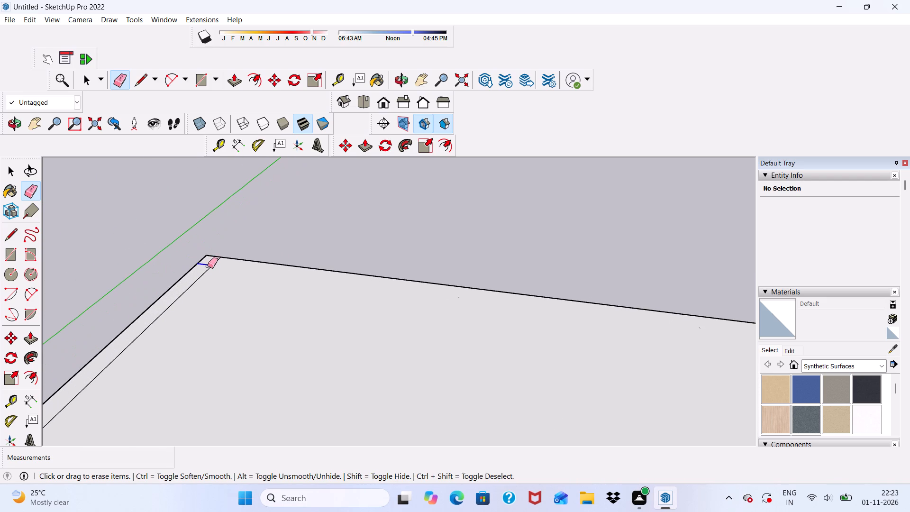
drag(208, 266, 215, 262)
scroll(215, 262, down, 18)
scroll(213, 395, up, 3)
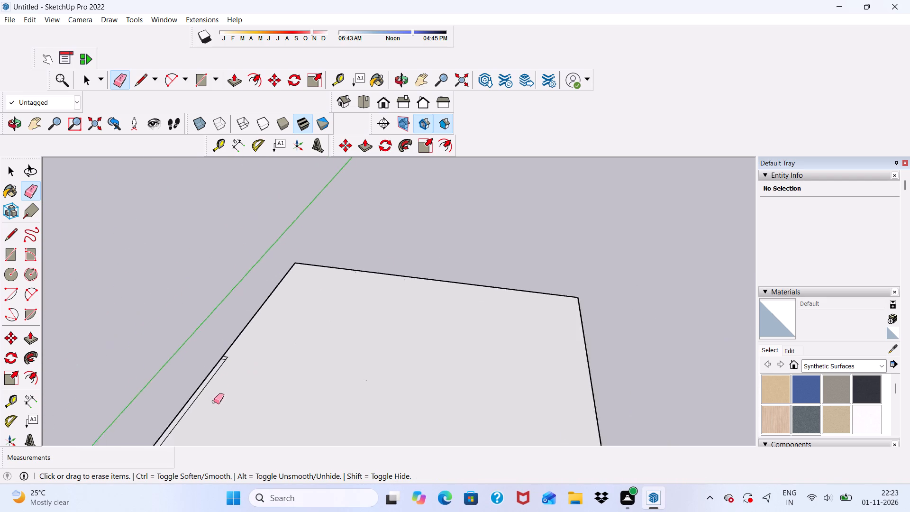
scroll(214, 402, up, 17)
drag(217, 320, 202, 357)
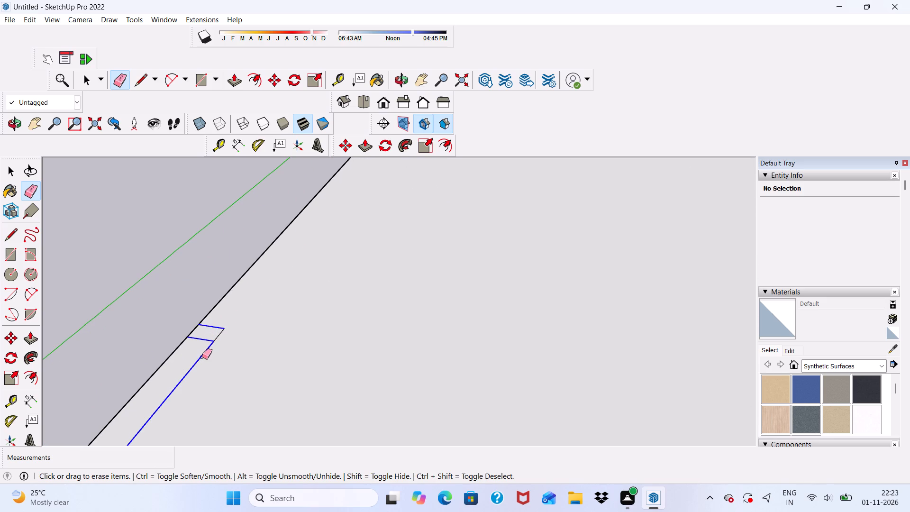
drag(202, 357, 219, 334)
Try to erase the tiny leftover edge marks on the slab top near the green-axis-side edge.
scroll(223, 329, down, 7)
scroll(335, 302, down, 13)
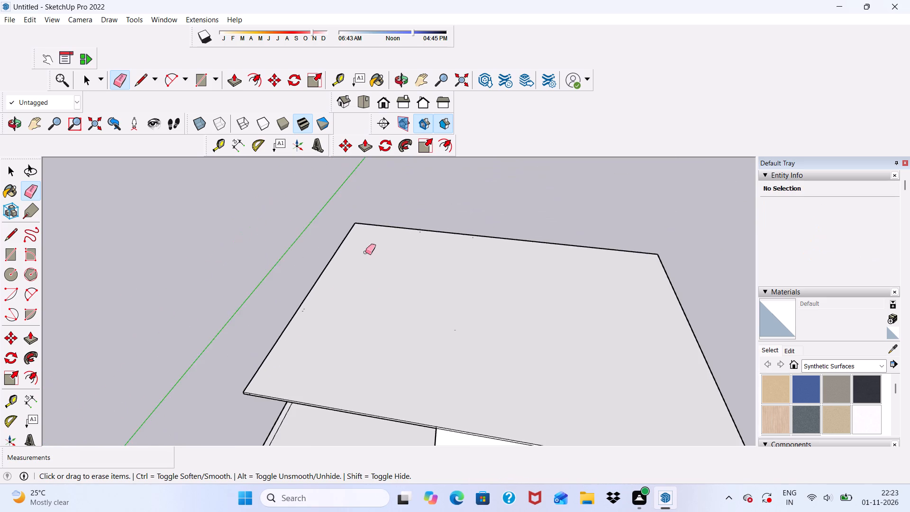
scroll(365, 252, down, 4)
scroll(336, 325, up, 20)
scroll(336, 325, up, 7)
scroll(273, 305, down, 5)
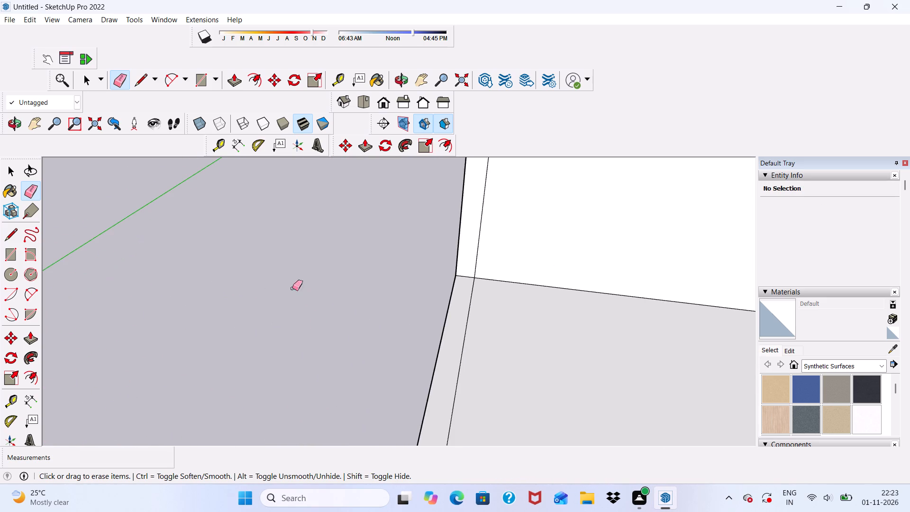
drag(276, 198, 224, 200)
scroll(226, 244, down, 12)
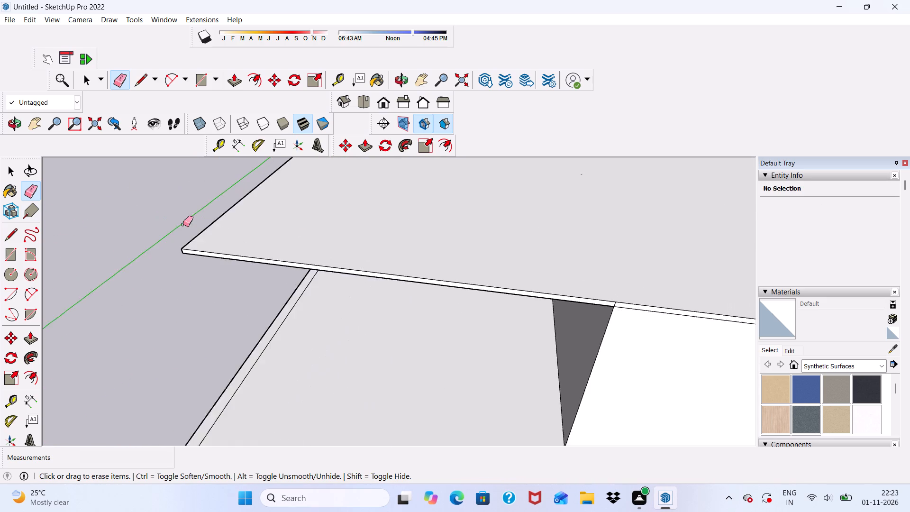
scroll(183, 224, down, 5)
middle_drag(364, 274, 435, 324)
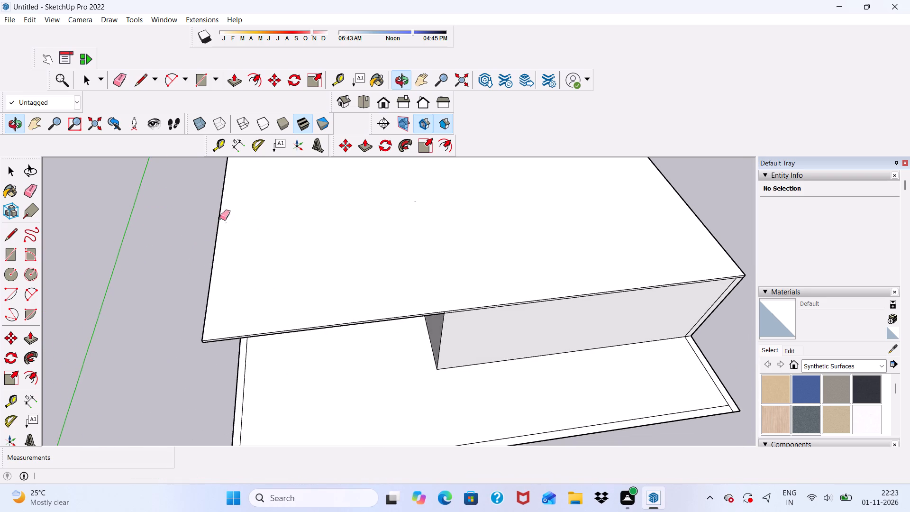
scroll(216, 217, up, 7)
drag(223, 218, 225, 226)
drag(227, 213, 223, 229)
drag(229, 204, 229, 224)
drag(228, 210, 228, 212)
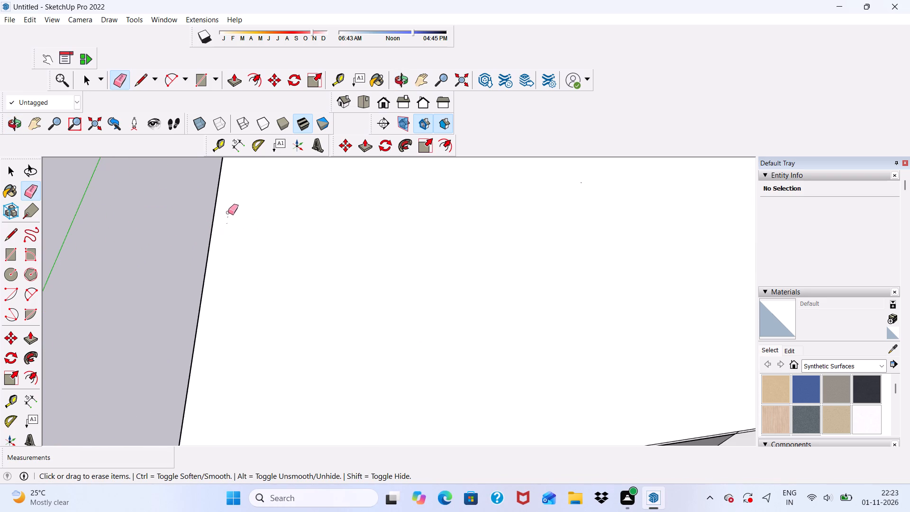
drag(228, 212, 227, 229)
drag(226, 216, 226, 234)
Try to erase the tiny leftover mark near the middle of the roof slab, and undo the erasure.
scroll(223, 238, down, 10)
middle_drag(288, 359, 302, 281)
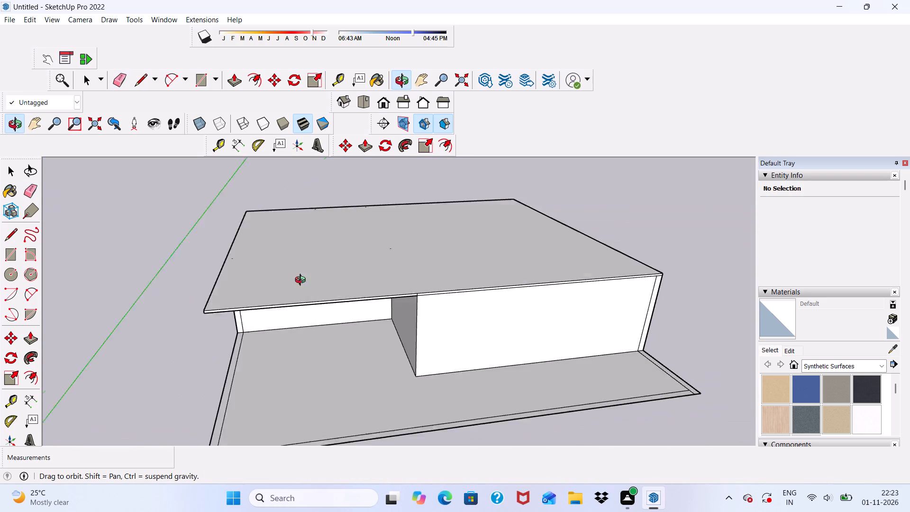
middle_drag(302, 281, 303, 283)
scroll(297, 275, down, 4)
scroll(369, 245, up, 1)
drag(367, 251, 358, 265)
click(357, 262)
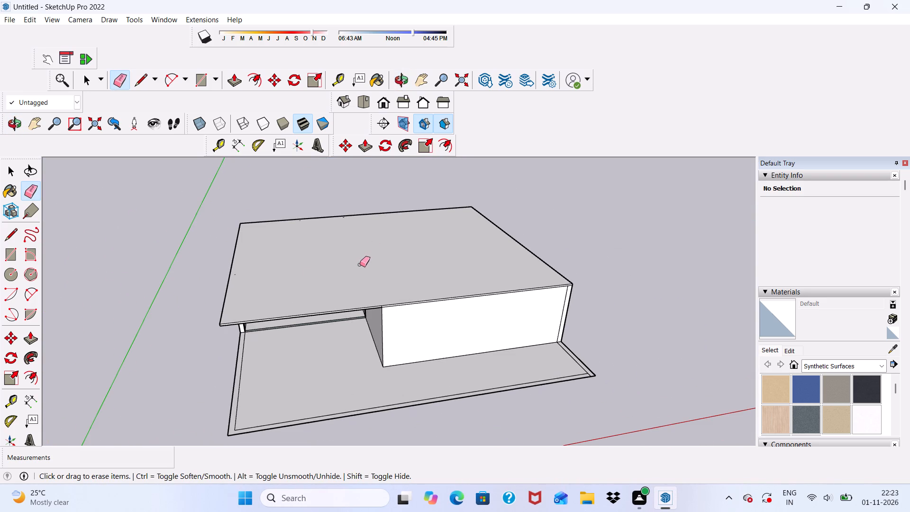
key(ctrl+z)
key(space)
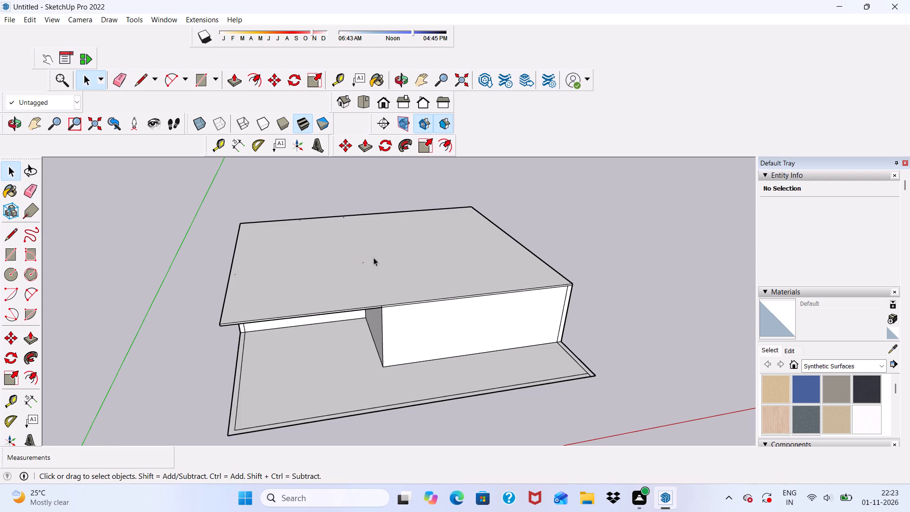
Erase the vertical seam line beside the outer wall's end at the open front of the building.
scroll(355, 260, down, 2)
middle_drag(357, 255, 402, 170)
scroll(137, 36, up, 2)
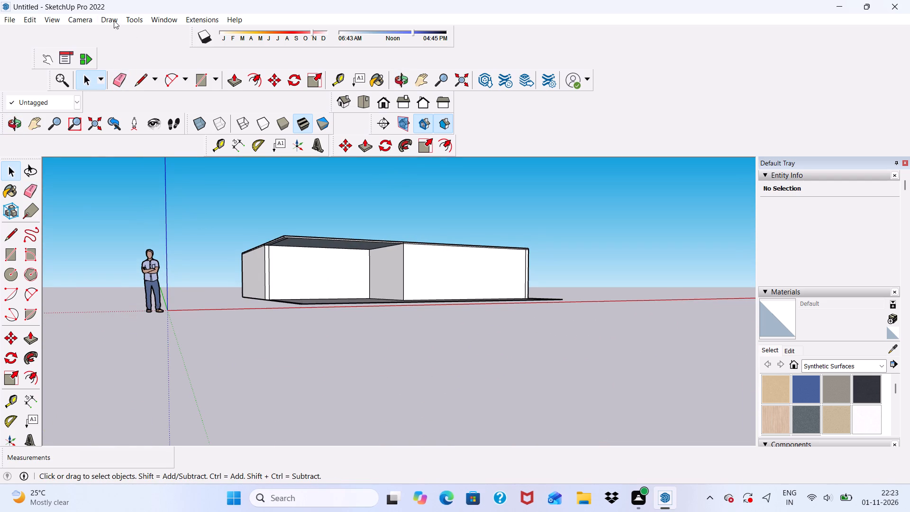
scroll(129, 70, up, 1)
click(124, 71)
scroll(269, 250, up, 11)
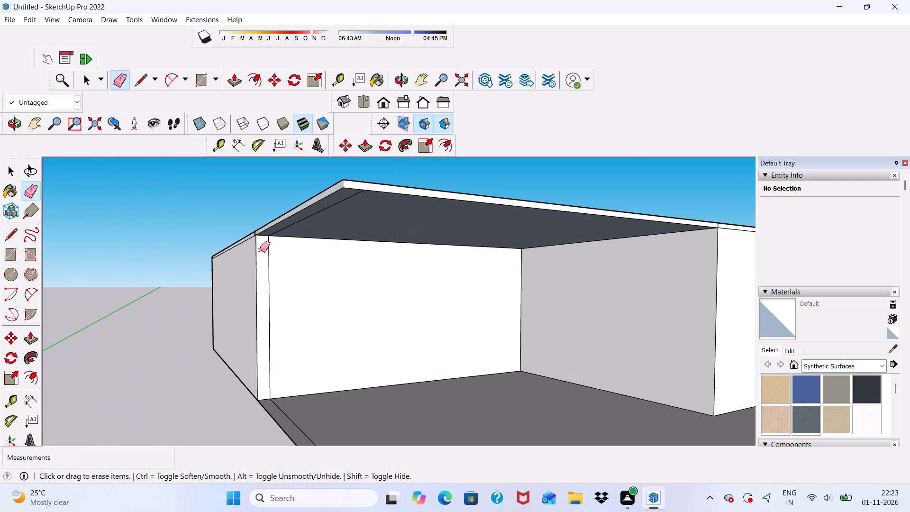
drag(267, 258, 279, 260)
Erase the seam line on the slab's underside over the open front and the two short vertical lines on the slab's front edge.
middle_drag(306, 215, 249, 183)
scroll(320, 224, down, 3)
middle_drag(420, 214, 500, 187)
scroll(312, 190, up, 19)
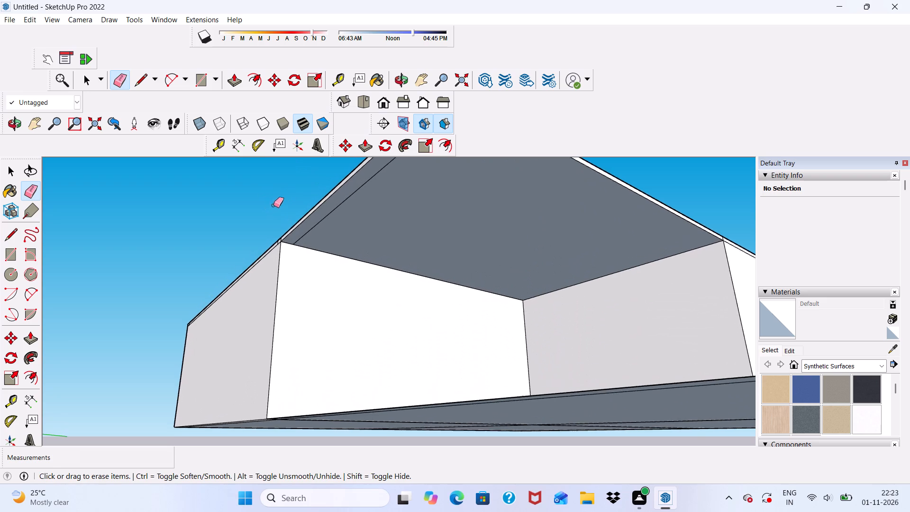
scroll(282, 226, down, 1)
middle_drag(284, 238, 437, 216)
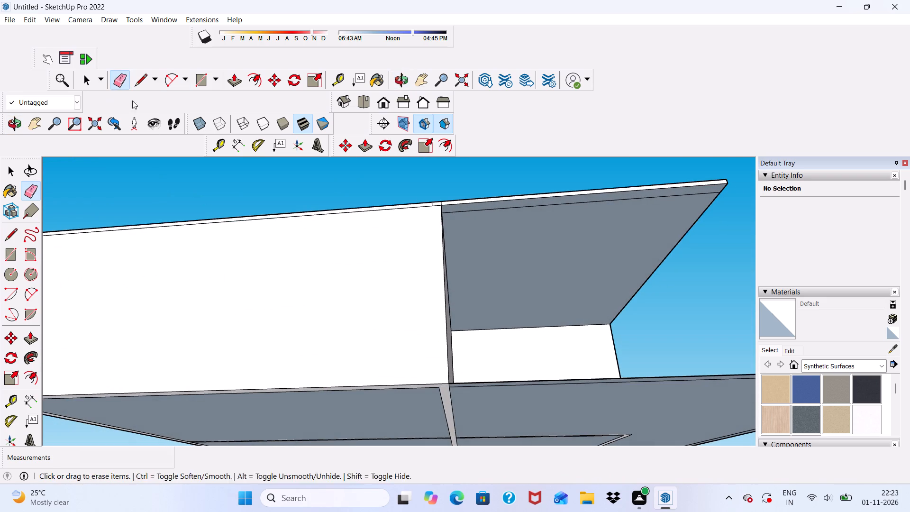
scroll(490, 212, up, 6)
drag(487, 203, 487, 214)
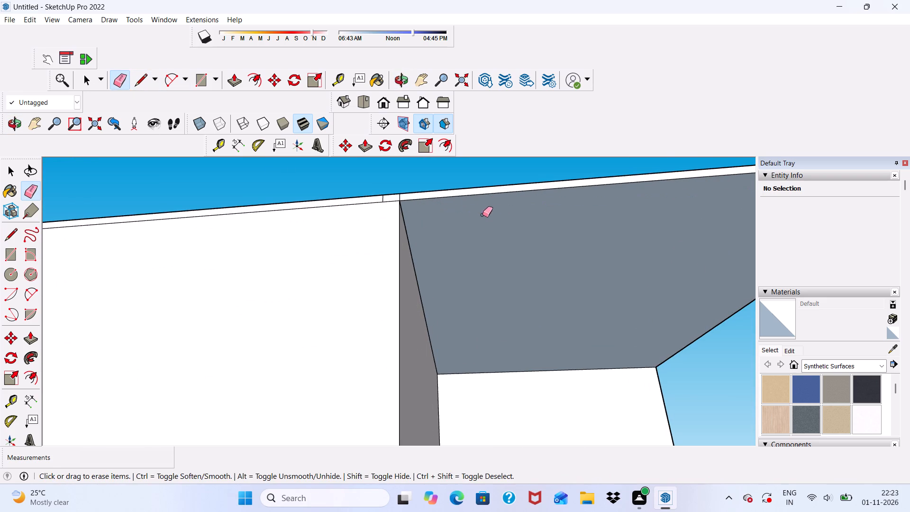
scroll(402, 201, up, 10)
drag(404, 197, 387, 197)
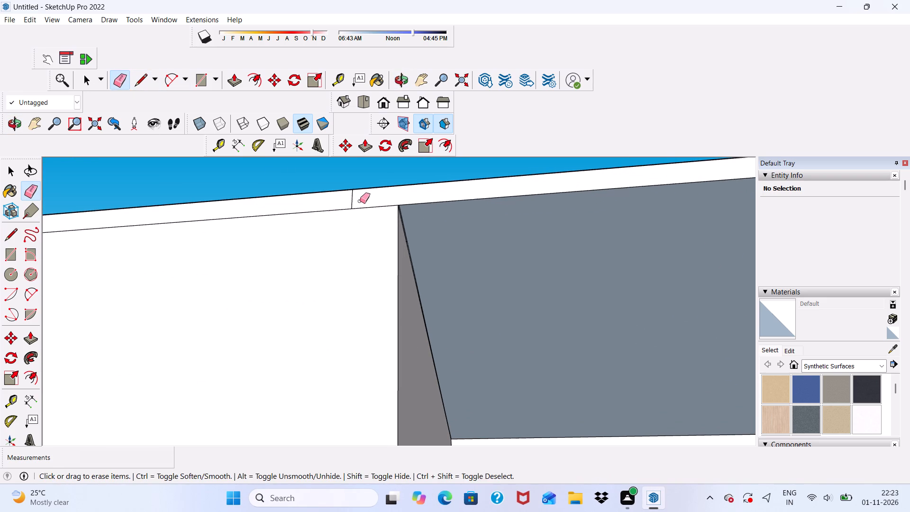
drag(350, 197, 383, 201)
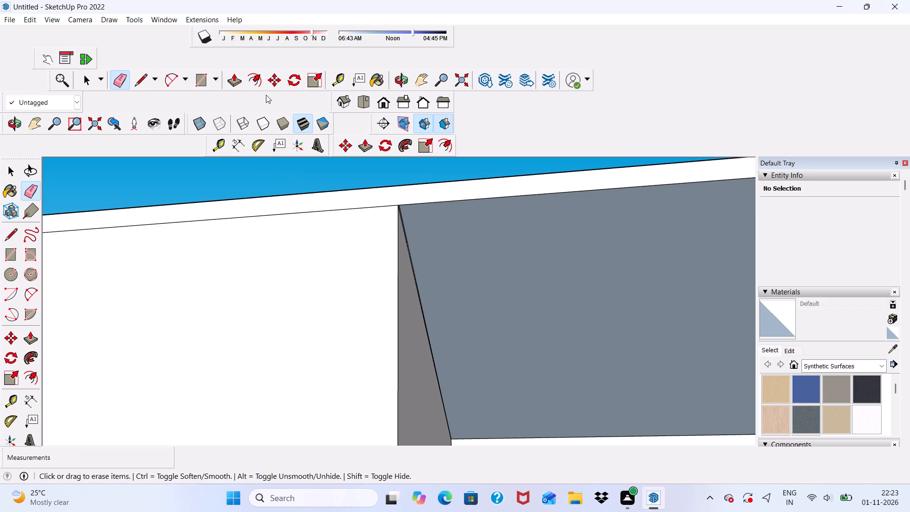
Push/Pull the slab's underside face over the open front, ending it level with the top corner of the adjoining wall.
drag(230, 76, 235, 80)
click(450, 232)
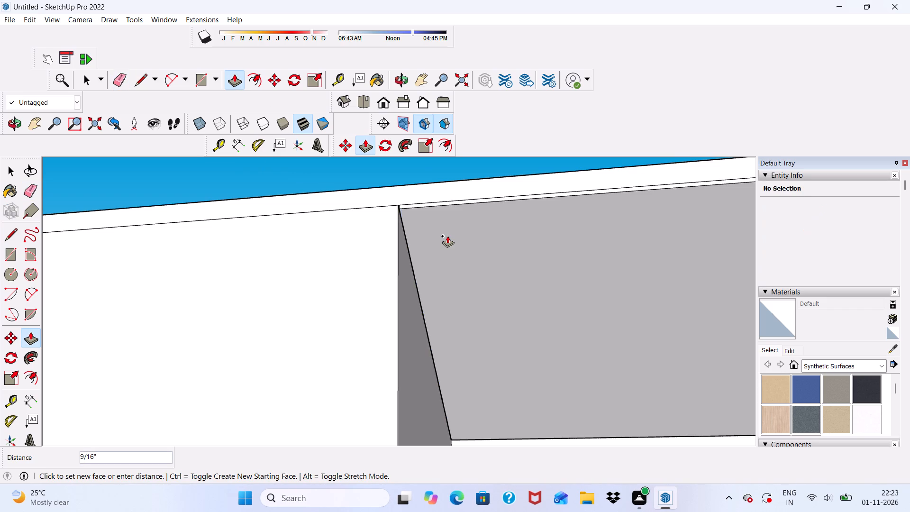
scroll(392, 174, up, 2)
scroll(358, 283, down, 10)
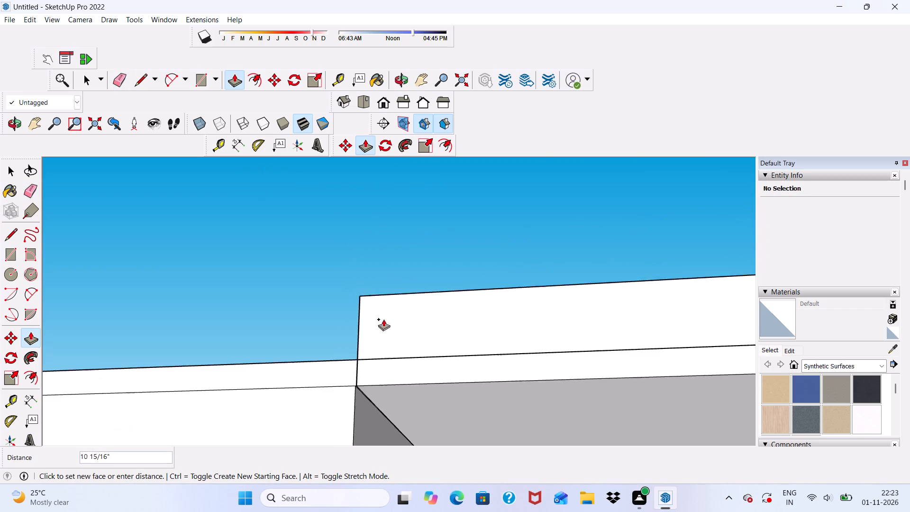
scroll(338, 388, up, 6)
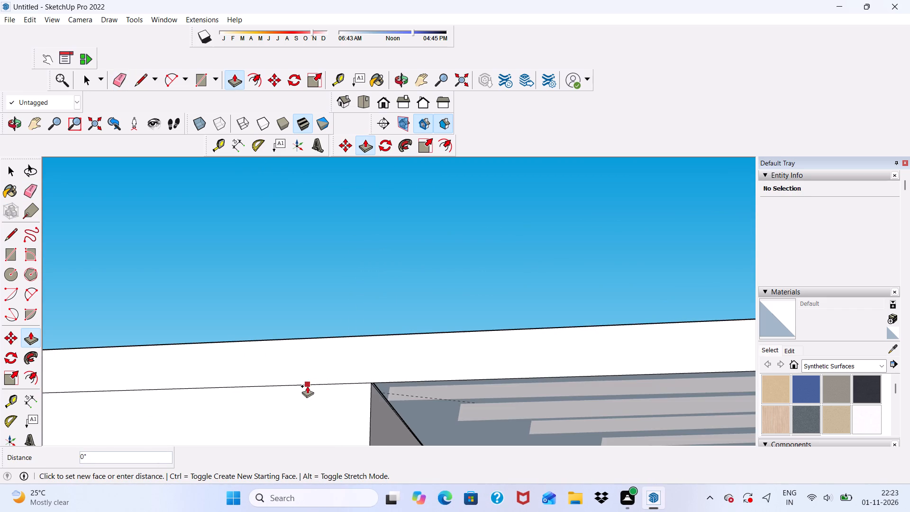
click(307, 386)
scroll(268, 363, down, 6)
scroll(423, 391, up, 3)
scroll(395, 400, down, 1)
middle_drag(395, 400, 371, 337)
scroll(369, 353, up, 3)
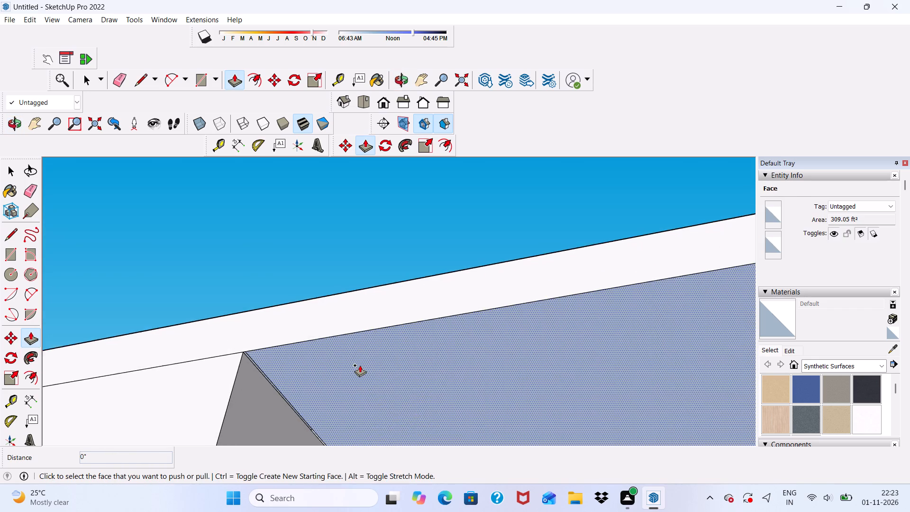
scroll(360, 365, up, 3)
click(358, 365)
scroll(227, 347, up, 10)
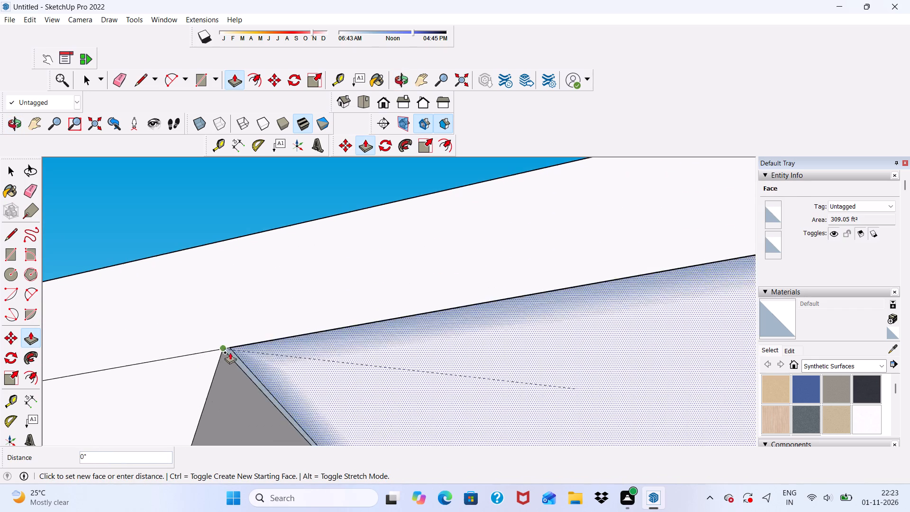
scroll(230, 352, up, 12)
click(223, 335)
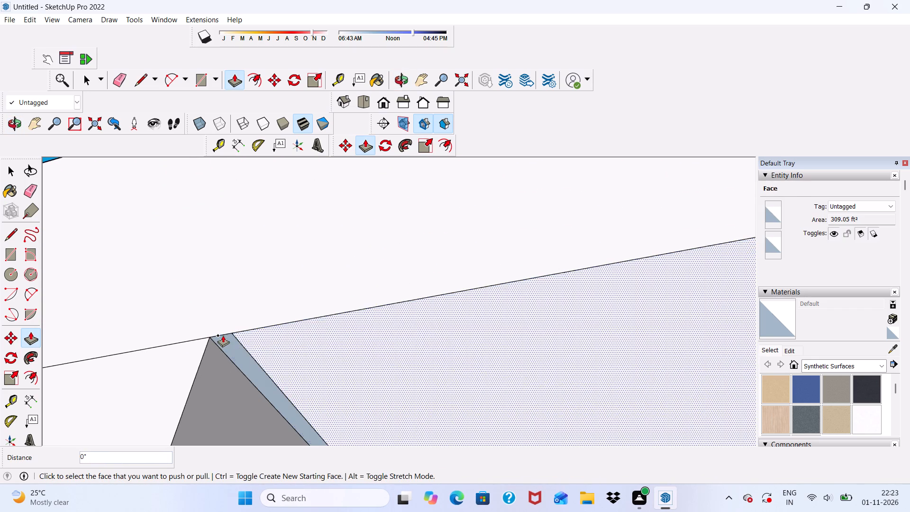
Push/Pull the thin strip beside the wall top on the slab's underside flush with the adjoining underside face.
scroll(234, 347, up, 3)
click(234, 347)
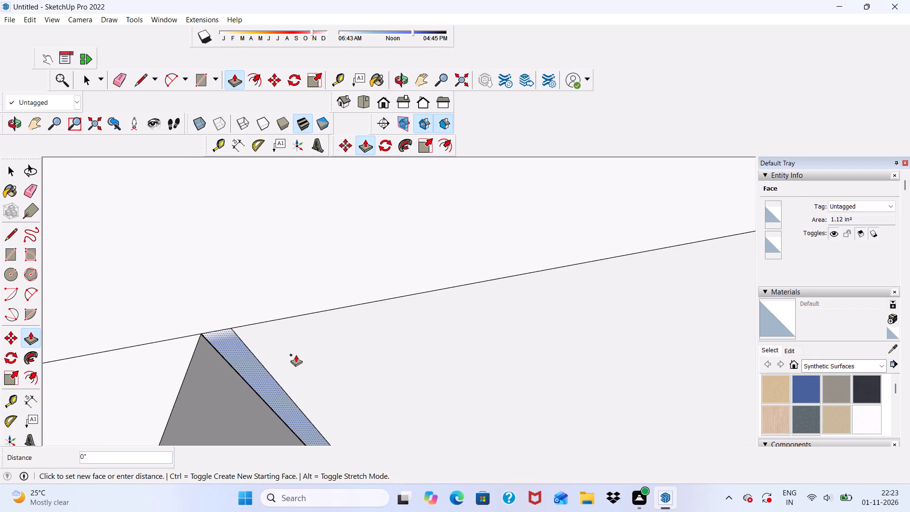
click(305, 352)
scroll(246, 318, down, 5)
scroll(245, 331, up, 7)
click(238, 344)
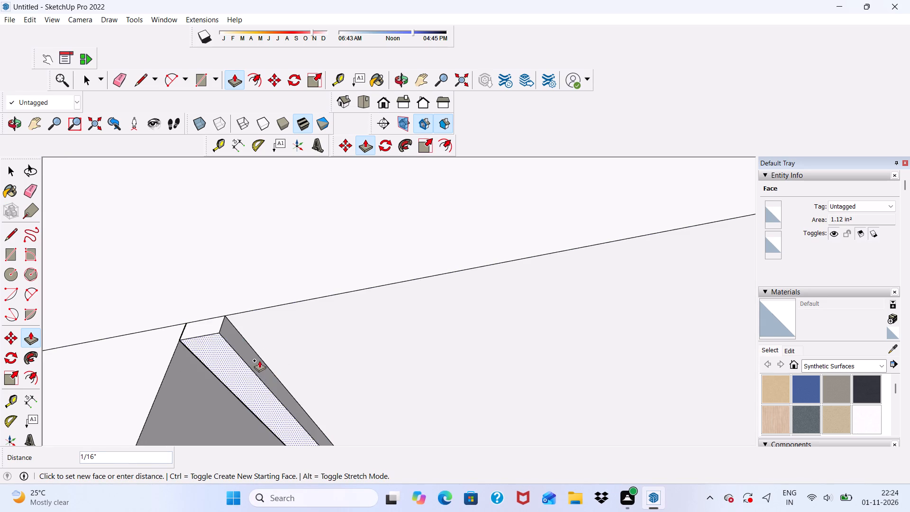
click(272, 358)
scroll(211, 314, down, 5)
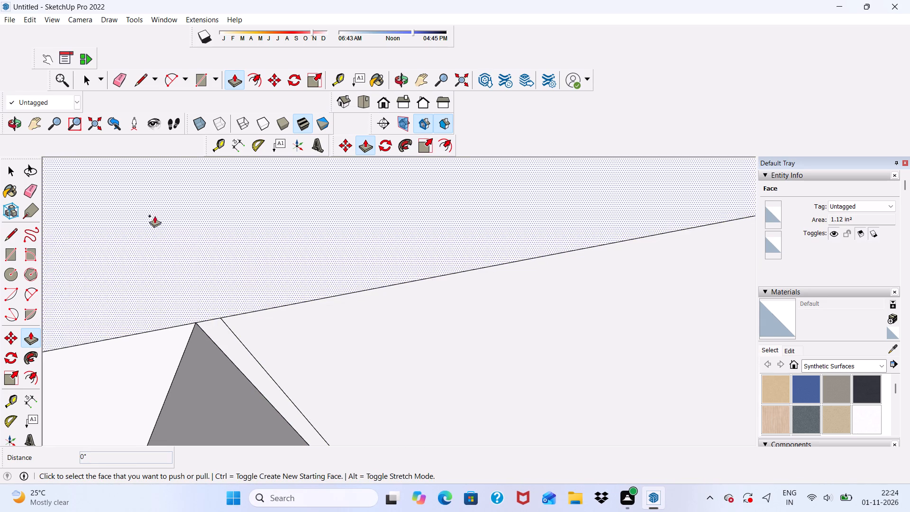
Erase the line separating the thin strip from the rest of the slab's underside.
click(117, 79)
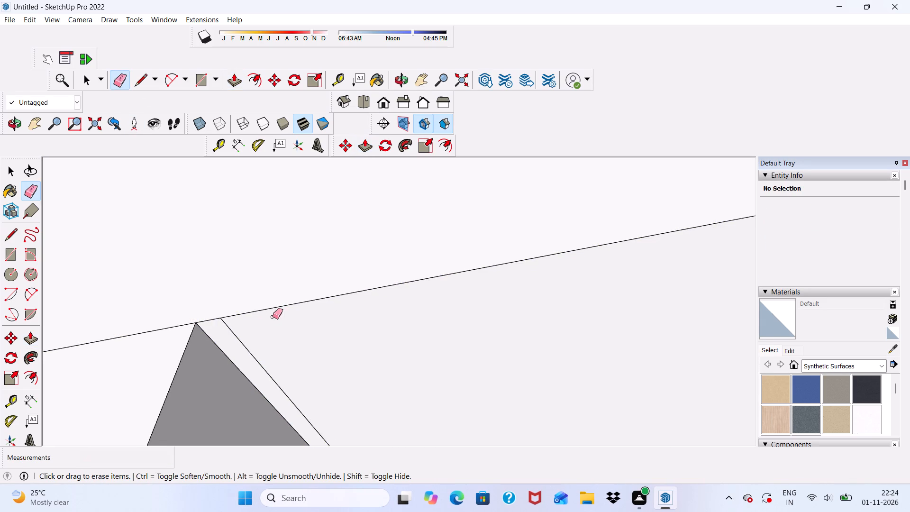
scroll(274, 319, up, 2)
click(246, 362)
scroll(240, 293, down, 18)
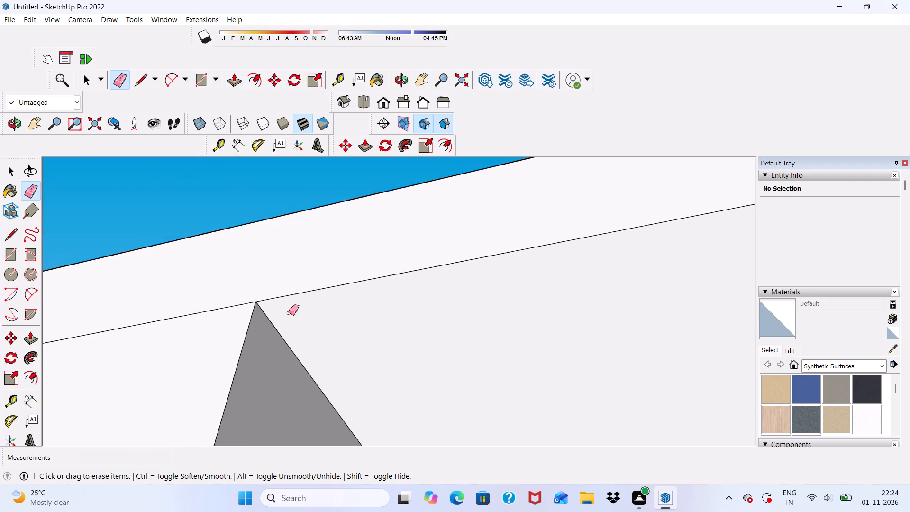
Examine the roof slab's top surface and the open front of the building for leftover lines.
scroll(289, 313, down, 20)
scroll(289, 313, down, 4)
middle_drag(323, 310, 180, 454)
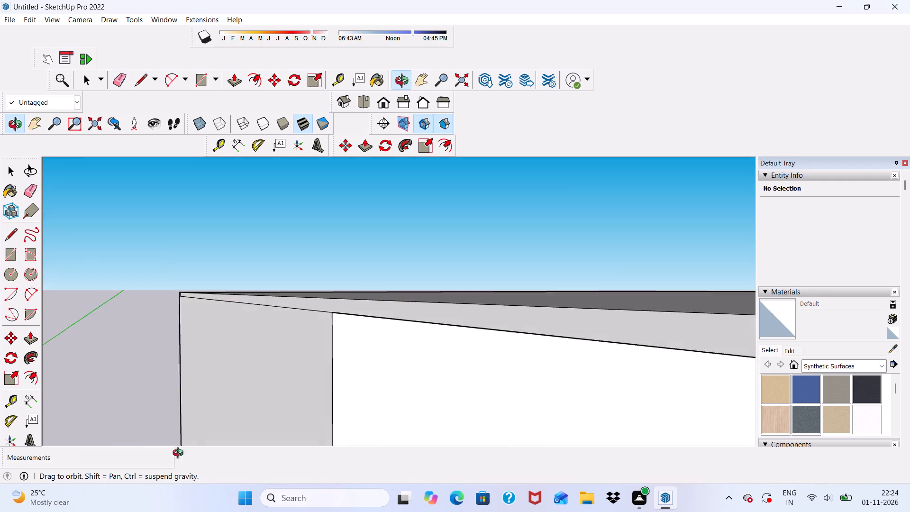
middle_drag(180, 454, 170, 457)
scroll(291, 256, down, 6)
middle_drag(304, 291, 245, 321)
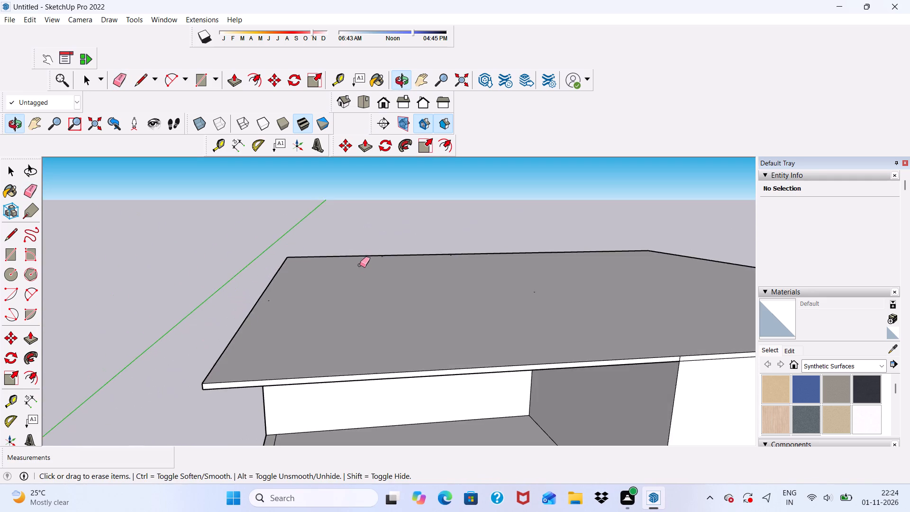
scroll(359, 264, down, 6)
middle_drag(448, 325, 367, 285)
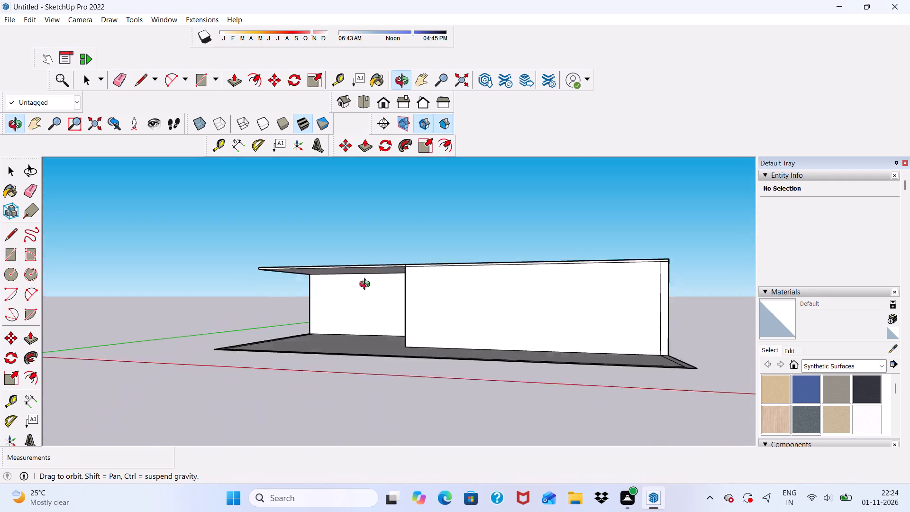
middle_drag(367, 285, 378, 357)
scroll(451, 343, up, 6)
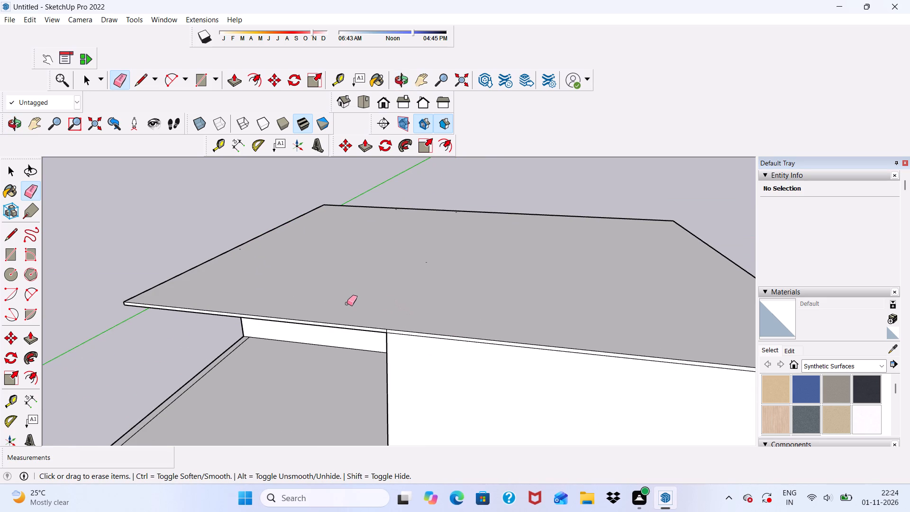
Erase the remaining short vertical line on the slab's front edge above the wall corner at the open front.
key(space)
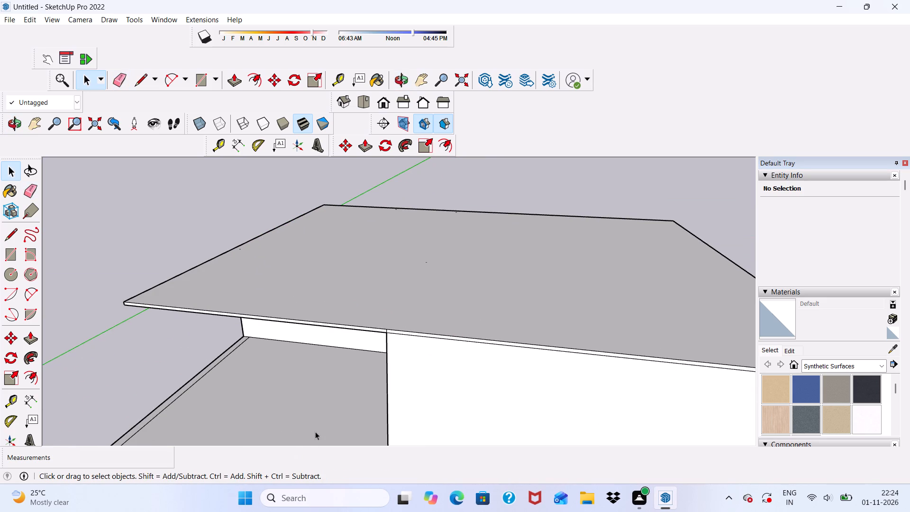
scroll(3, 438, down, 2)
scroll(304, 326, up, 6)
scroll(481, 353, up, 4)
scroll(565, 335, down, 5)
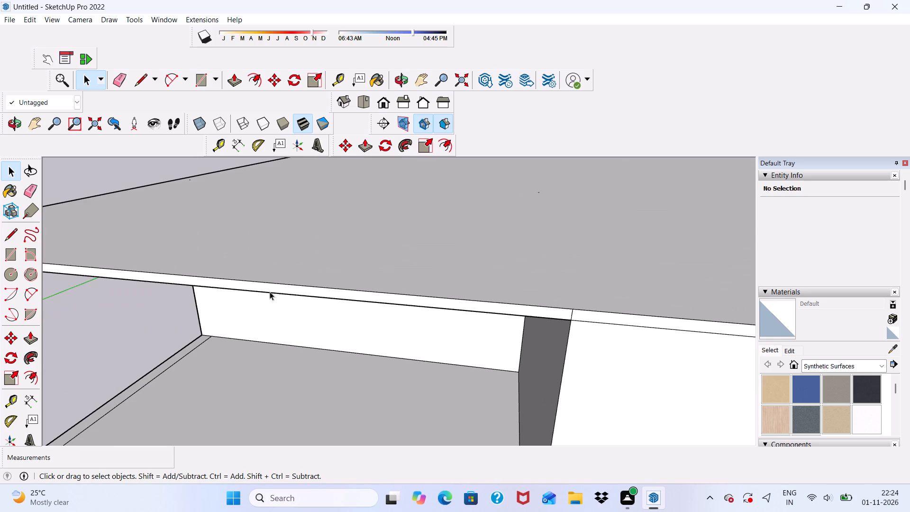
click(116, 88)
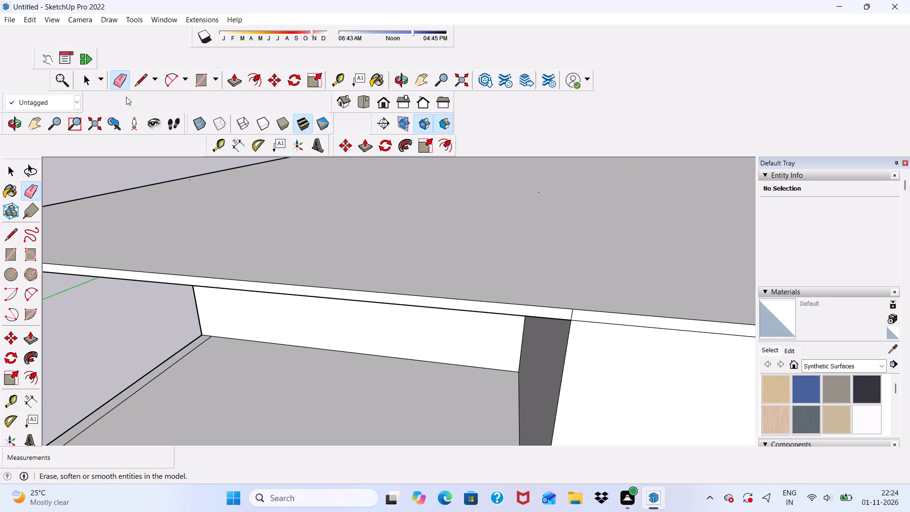
scroll(623, 349, up, 10)
drag(521, 296, 541, 296)
scroll(449, 278, down, 4)
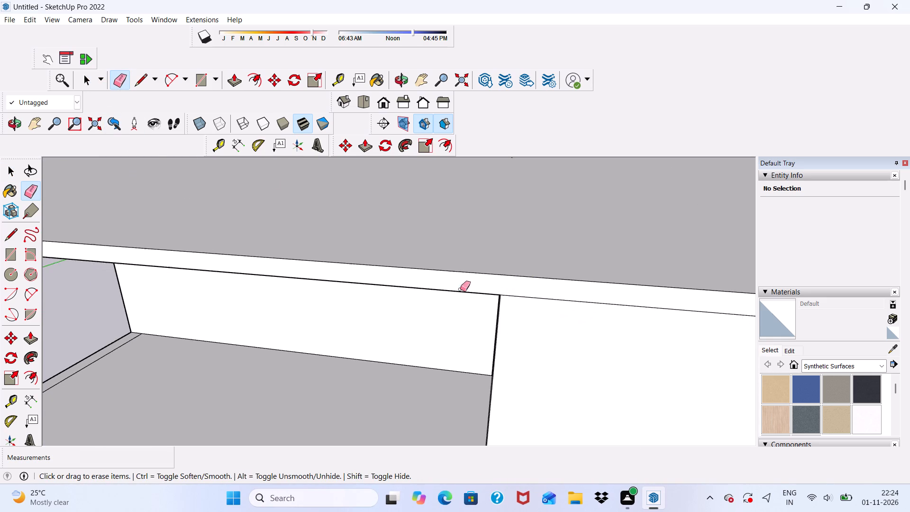
Push/Pull the roof slab's front edge face outward 3' to form an overhang in front of the front wall.
scroll(460, 289, down, 6)
middle_drag(481, 319, 500, 279)
scroll(452, 282, down, 5)
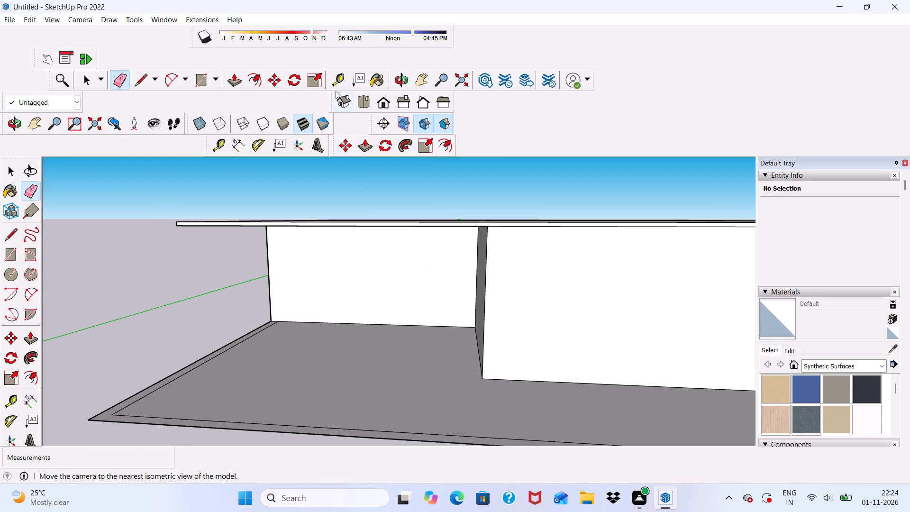
click(233, 82)
scroll(527, 230, up, 5)
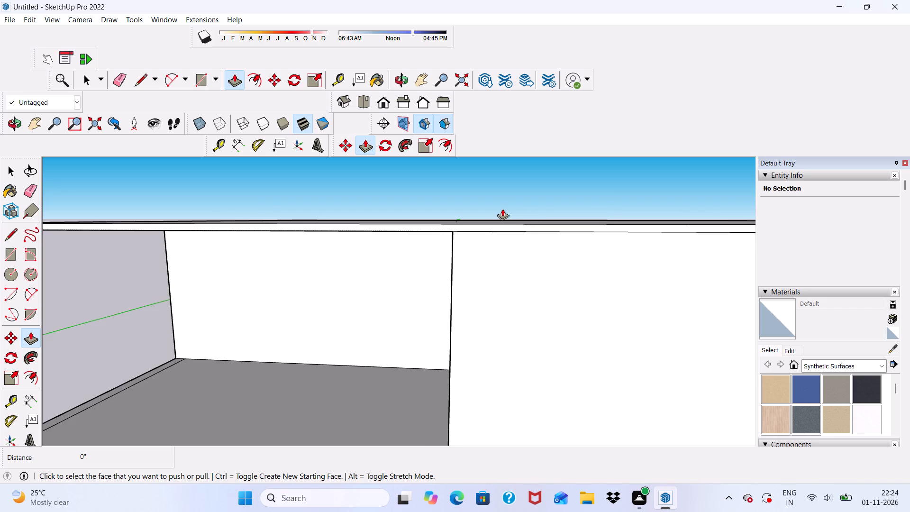
scroll(502, 209, up, 4)
scroll(470, 202, down, 5)
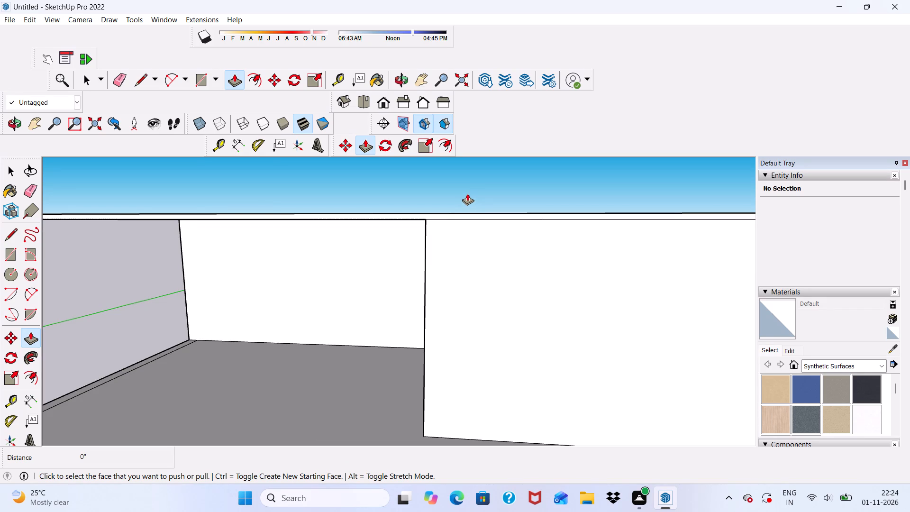
scroll(445, 225, down, 3)
middle_drag(460, 215, 453, 262)
scroll(450, 274, up, 3)
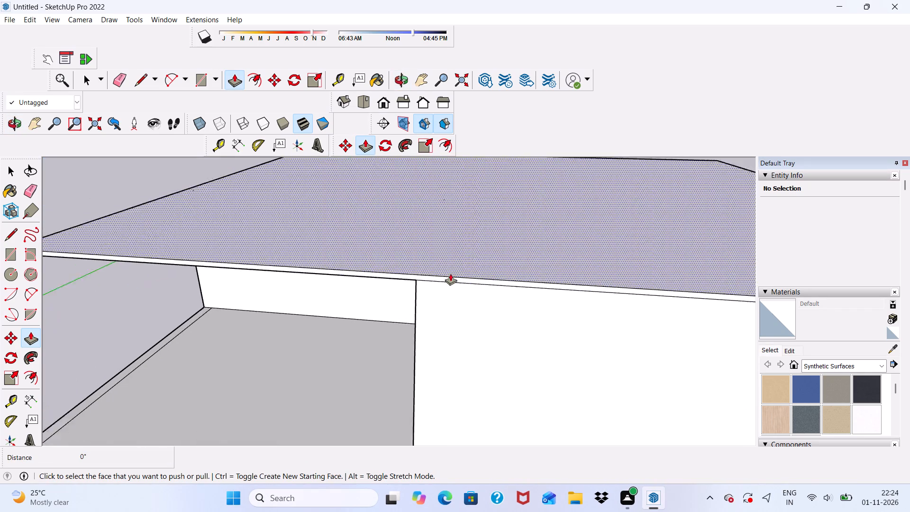
scroll(450, 274, up, 1)
click(444, 279)
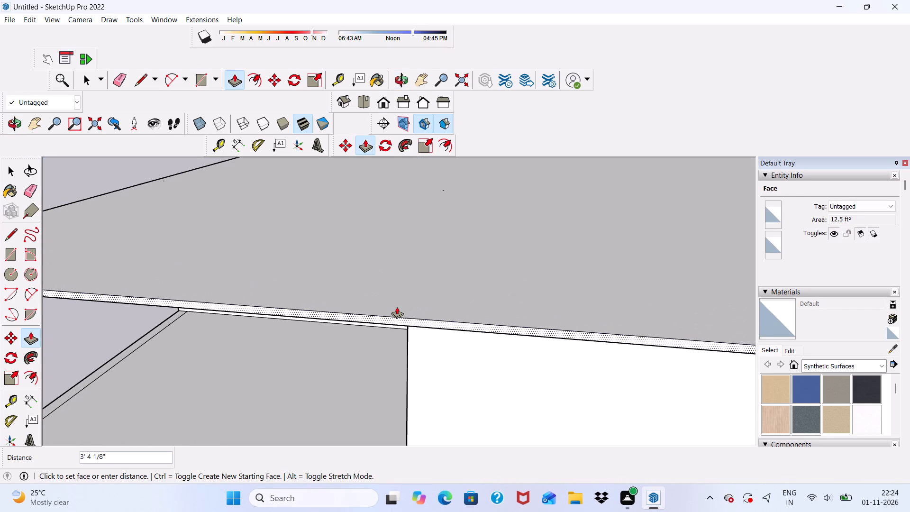
text(3')
key(Return)
Erase the two short seam lines on the overhang's underside in front of the front wall's corner.
scroll(409, 296, down, 5)
middle_drag(435, 339, 477, 234)
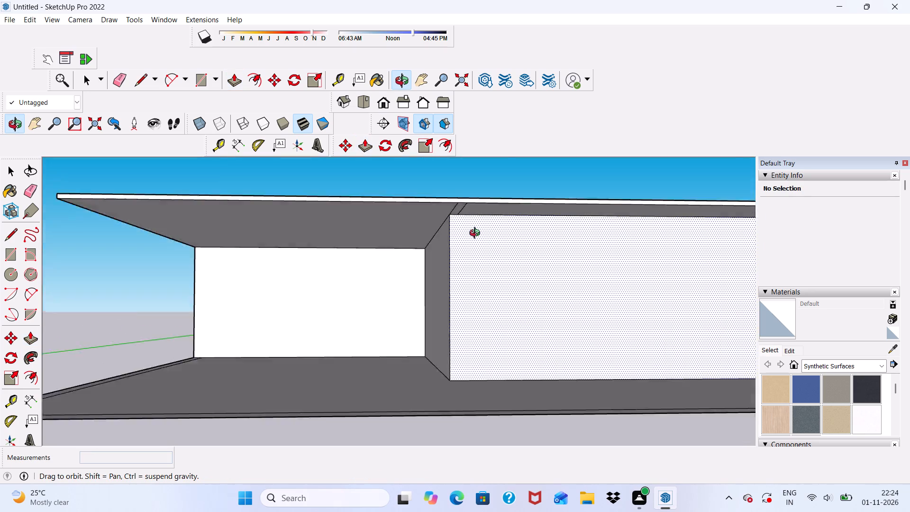
middle_drag(477, 234, 464, 242)
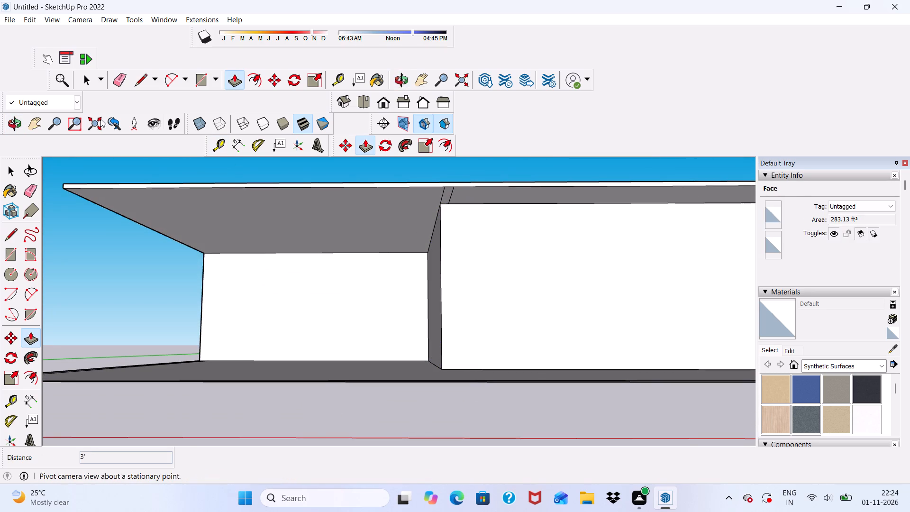
click(117, 76)
scroll(530, 245, up, 5)
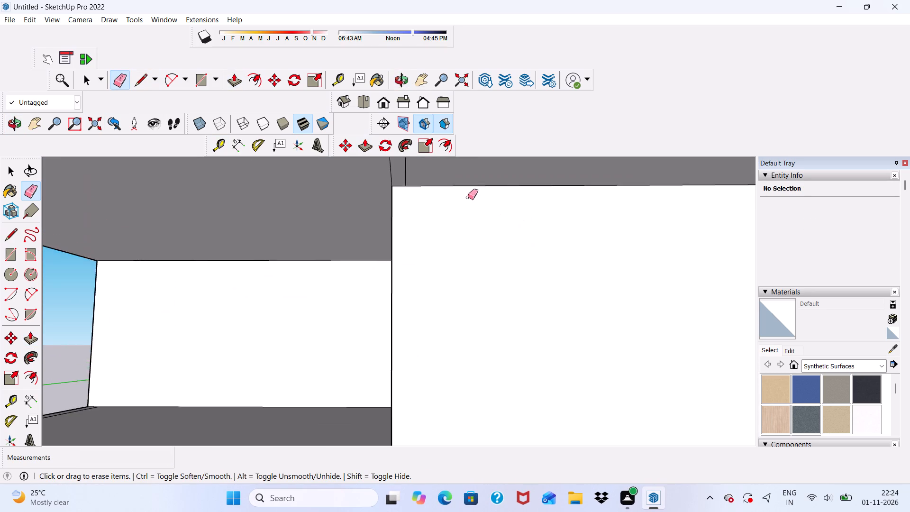
scroll(468, 197, up, 4)
drag(381, 177, 423, 174)
scroll(430, 174, down, 9)
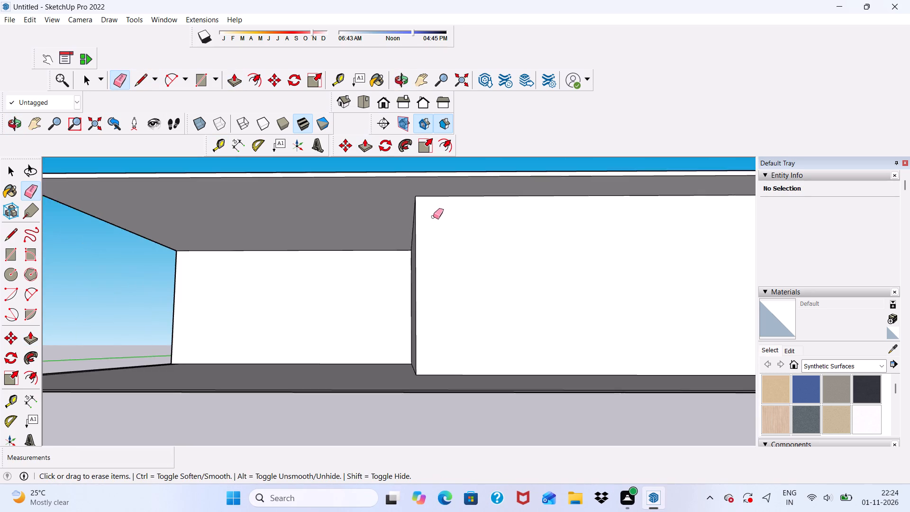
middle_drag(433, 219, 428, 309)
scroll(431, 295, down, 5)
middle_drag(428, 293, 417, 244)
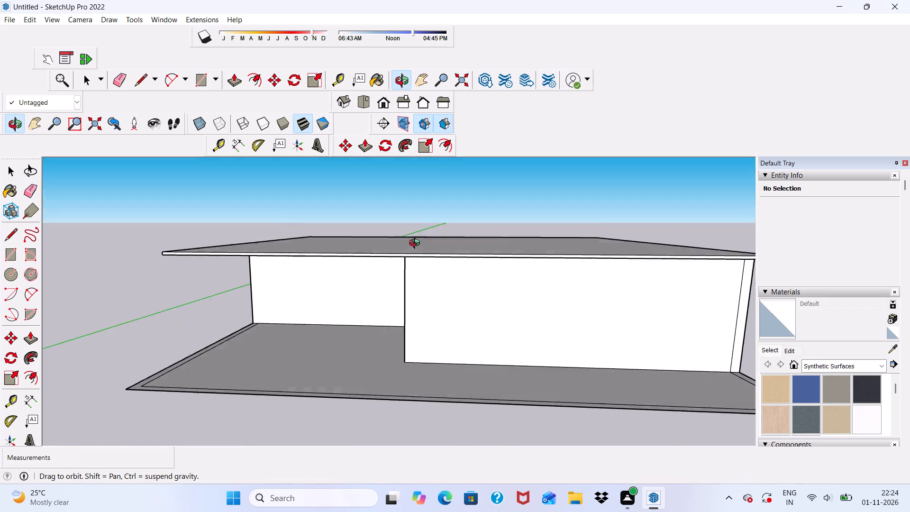
Offset the outline of the roof slab's top face inward by 9".
middle_drag(417, 244, 375, 375)
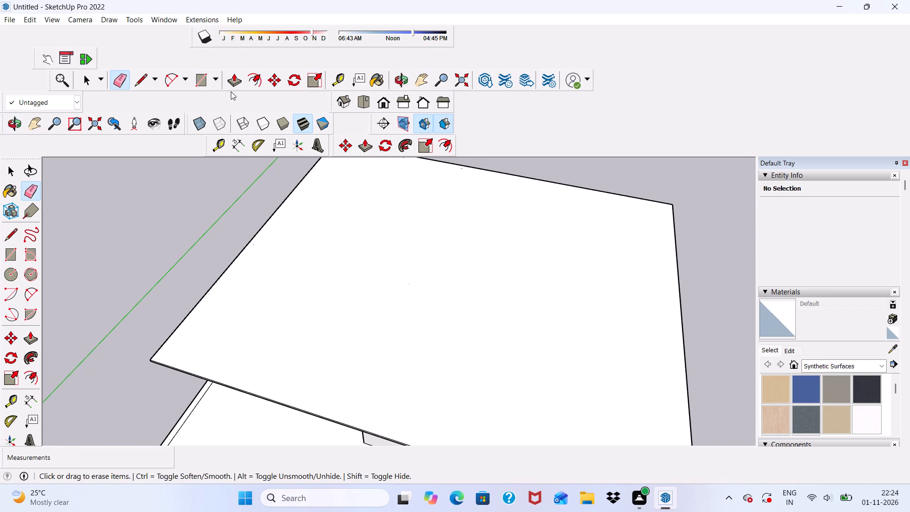
click(255, 80)
click(246, 285)
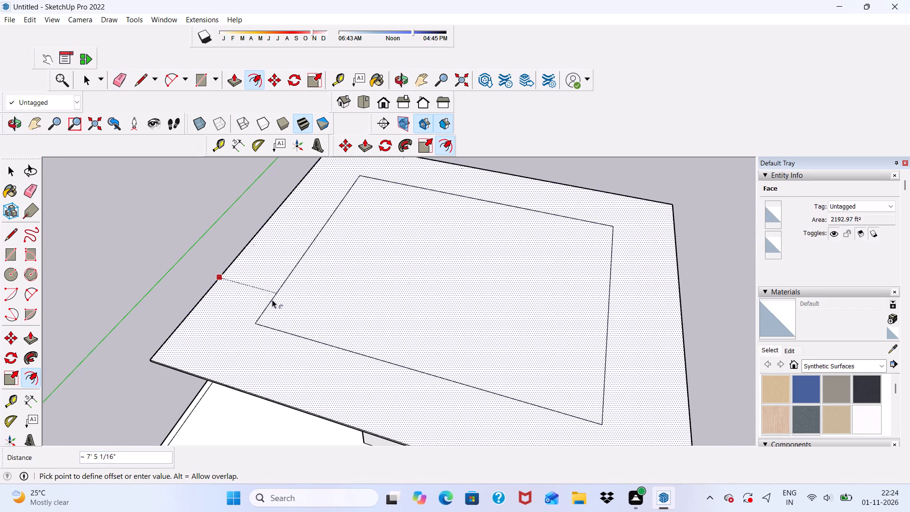
key(6)
key(BackSpace)
text(9")
key(Return)
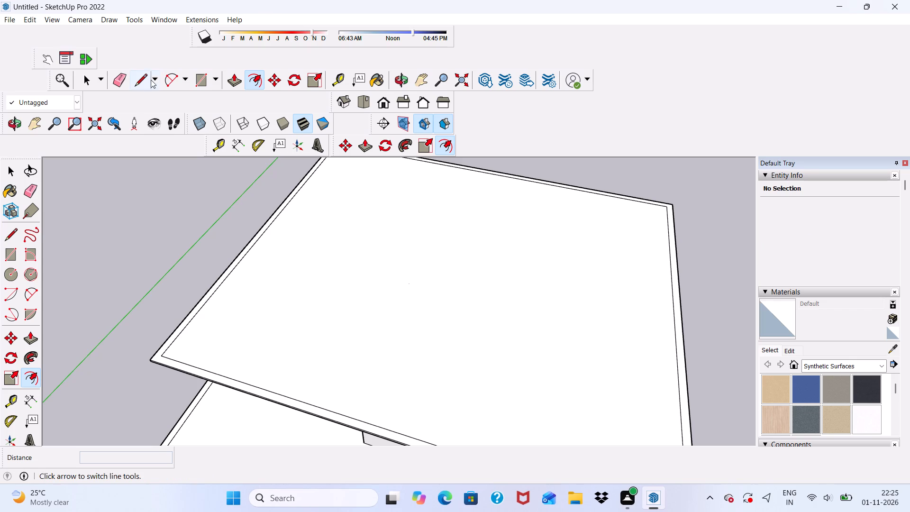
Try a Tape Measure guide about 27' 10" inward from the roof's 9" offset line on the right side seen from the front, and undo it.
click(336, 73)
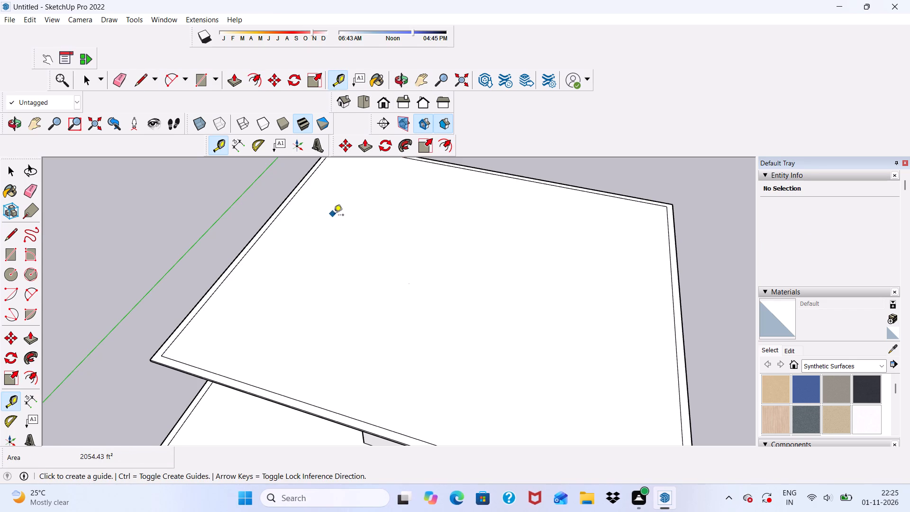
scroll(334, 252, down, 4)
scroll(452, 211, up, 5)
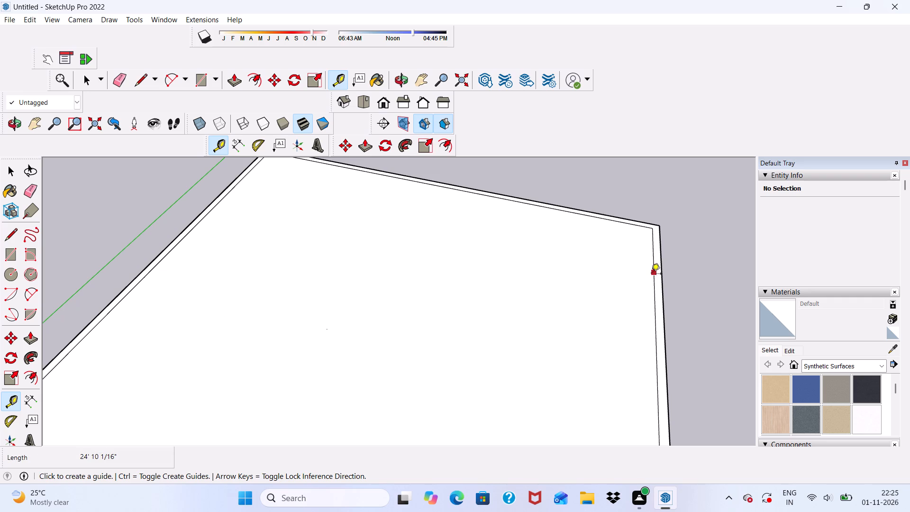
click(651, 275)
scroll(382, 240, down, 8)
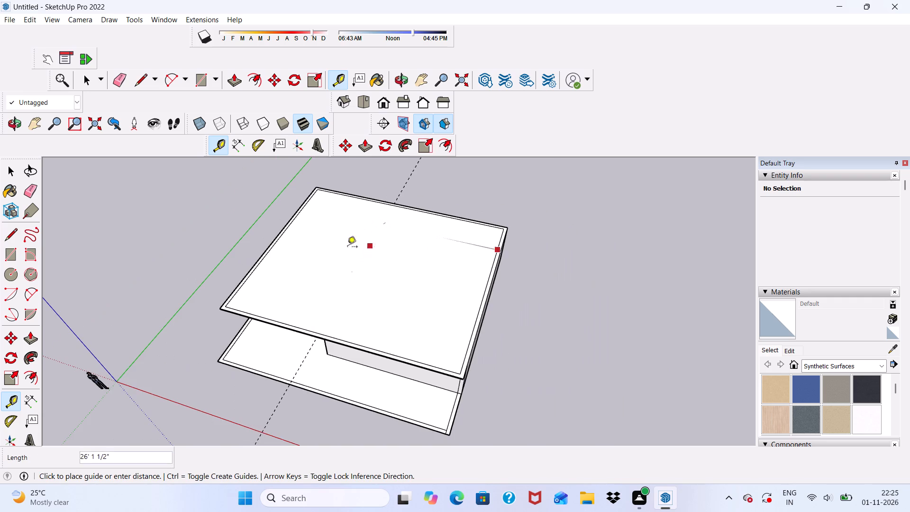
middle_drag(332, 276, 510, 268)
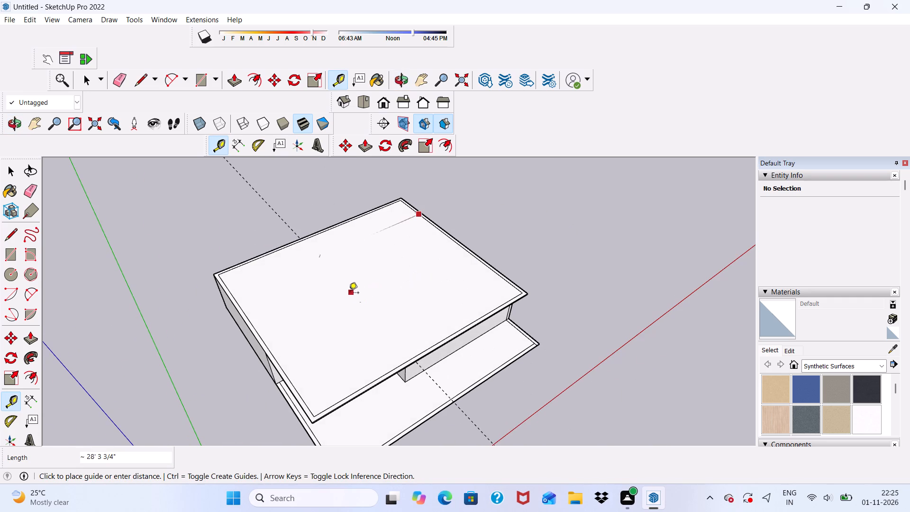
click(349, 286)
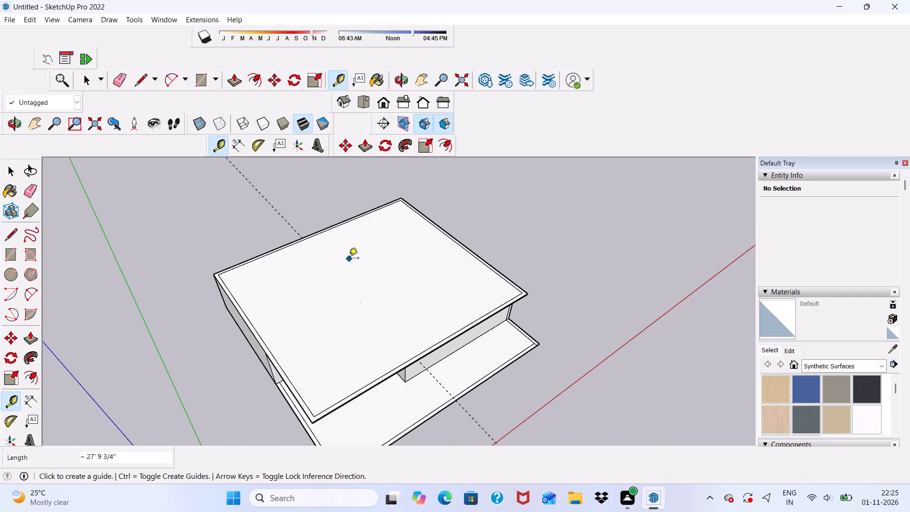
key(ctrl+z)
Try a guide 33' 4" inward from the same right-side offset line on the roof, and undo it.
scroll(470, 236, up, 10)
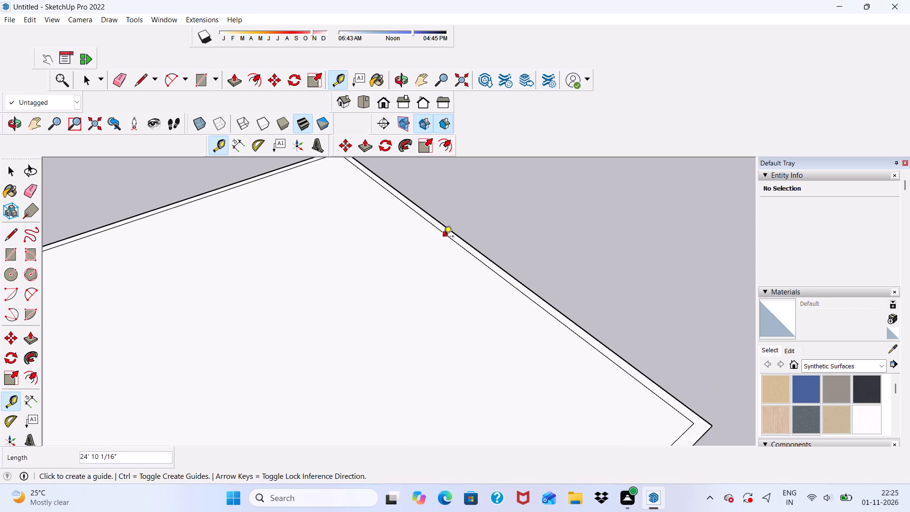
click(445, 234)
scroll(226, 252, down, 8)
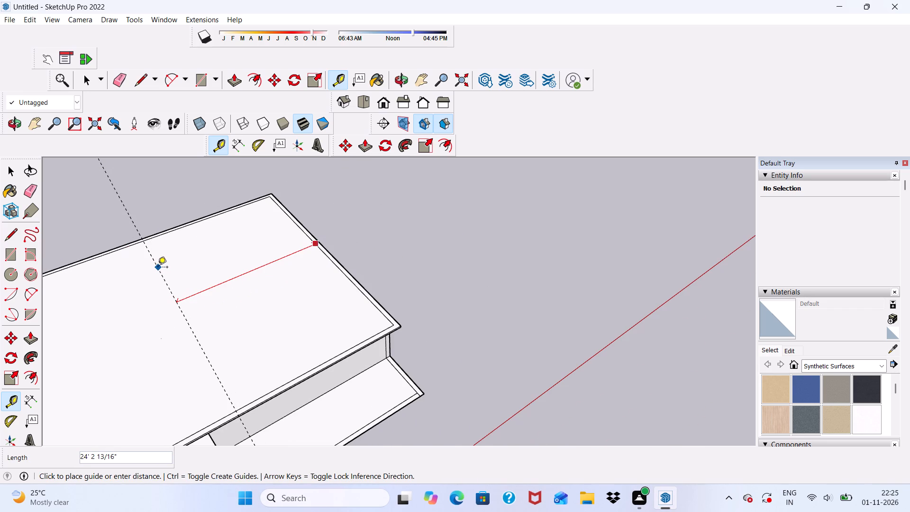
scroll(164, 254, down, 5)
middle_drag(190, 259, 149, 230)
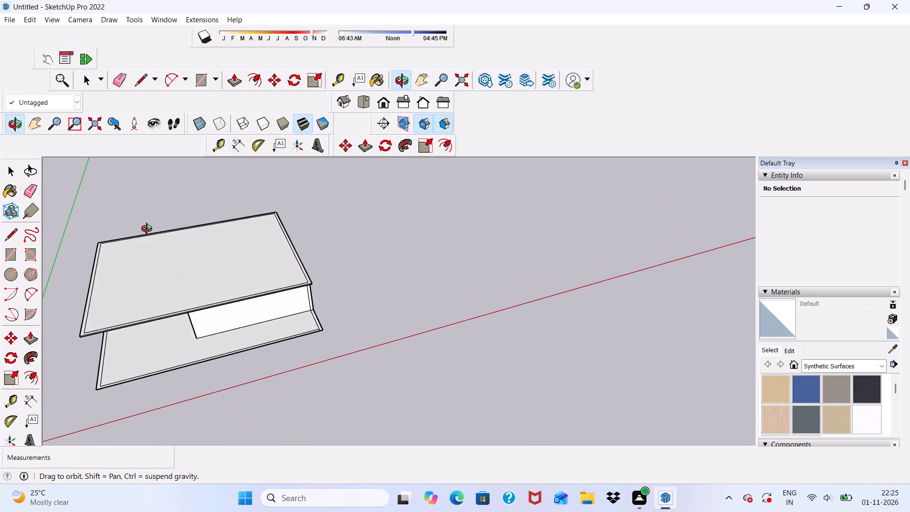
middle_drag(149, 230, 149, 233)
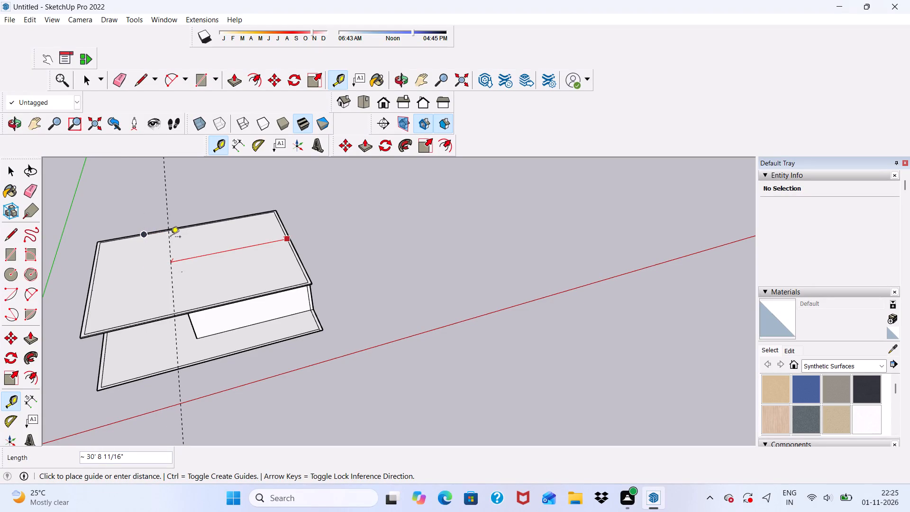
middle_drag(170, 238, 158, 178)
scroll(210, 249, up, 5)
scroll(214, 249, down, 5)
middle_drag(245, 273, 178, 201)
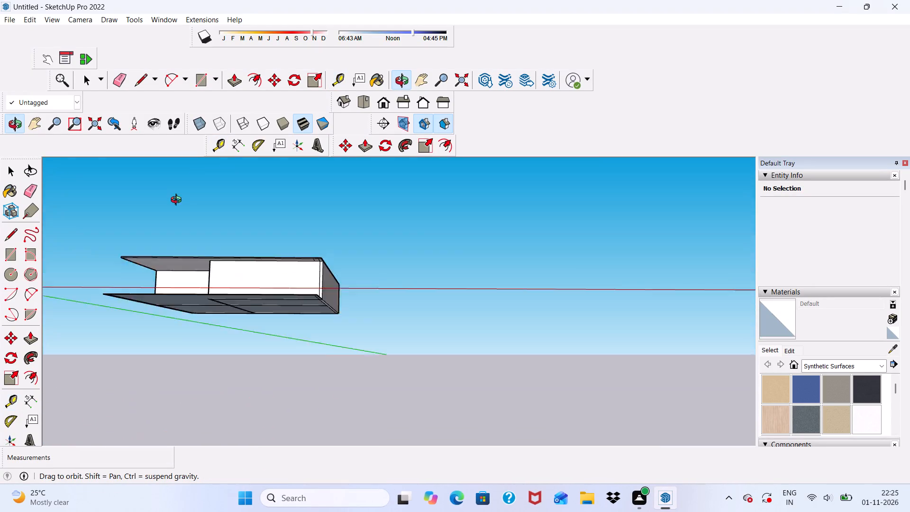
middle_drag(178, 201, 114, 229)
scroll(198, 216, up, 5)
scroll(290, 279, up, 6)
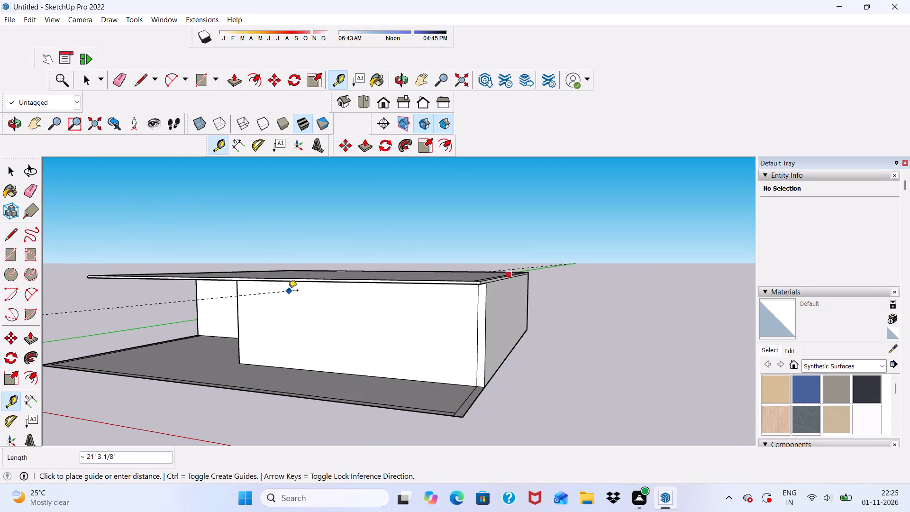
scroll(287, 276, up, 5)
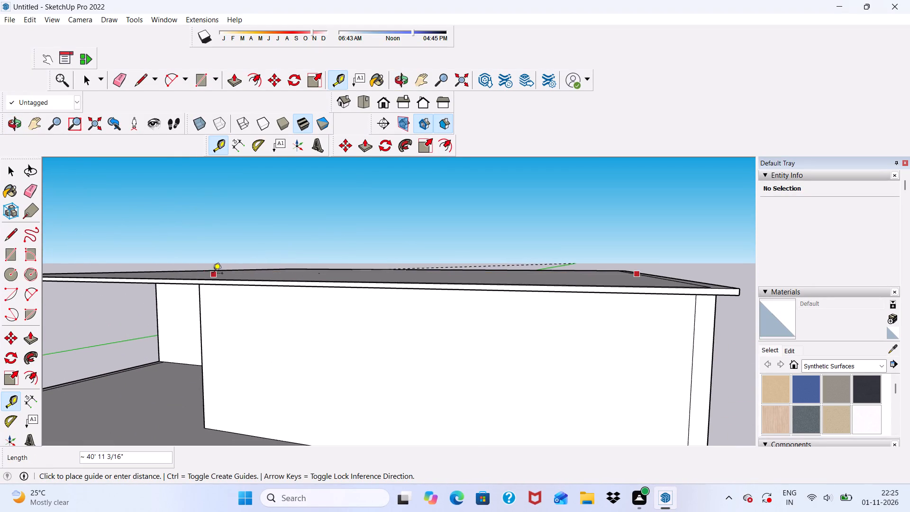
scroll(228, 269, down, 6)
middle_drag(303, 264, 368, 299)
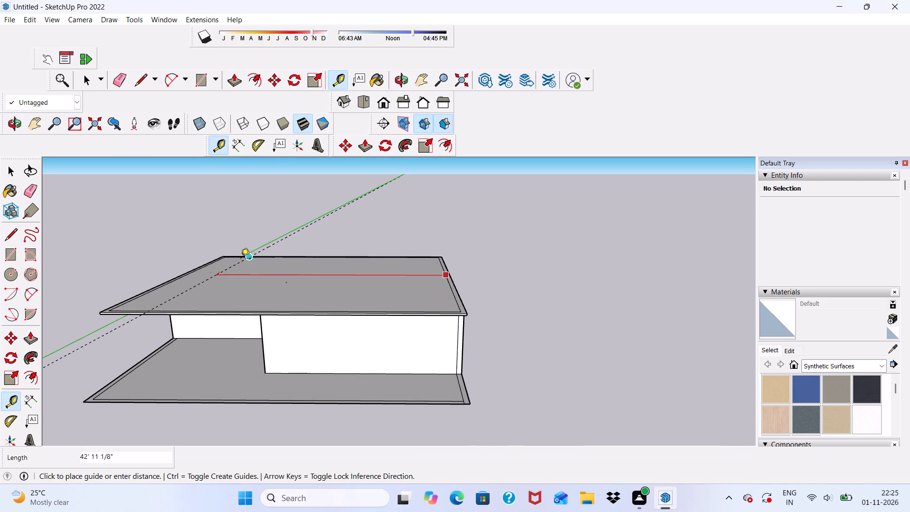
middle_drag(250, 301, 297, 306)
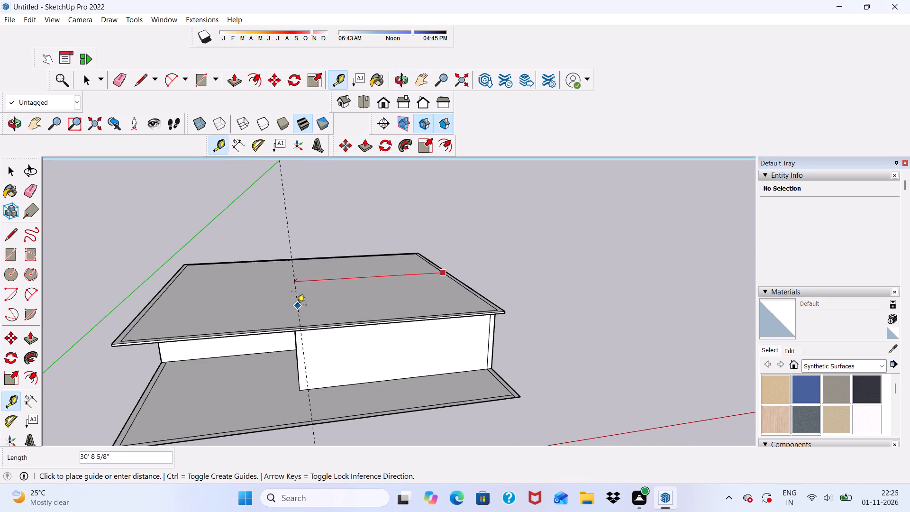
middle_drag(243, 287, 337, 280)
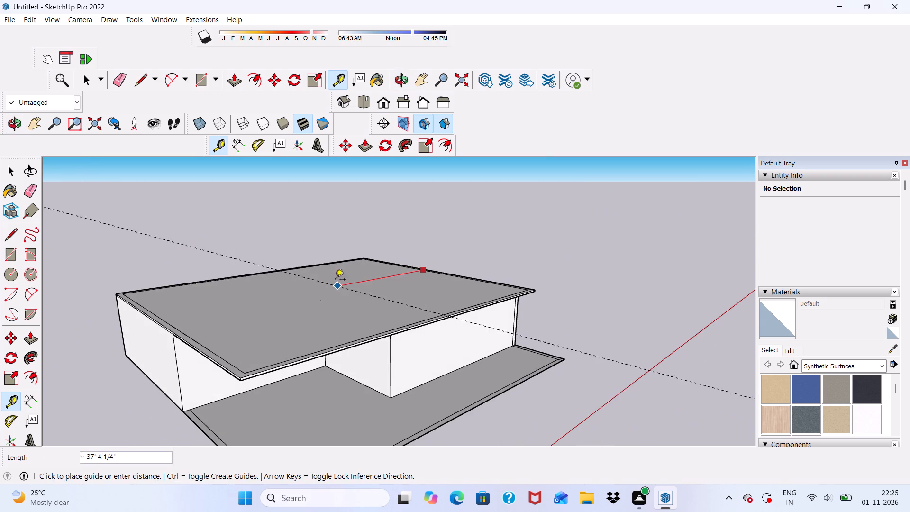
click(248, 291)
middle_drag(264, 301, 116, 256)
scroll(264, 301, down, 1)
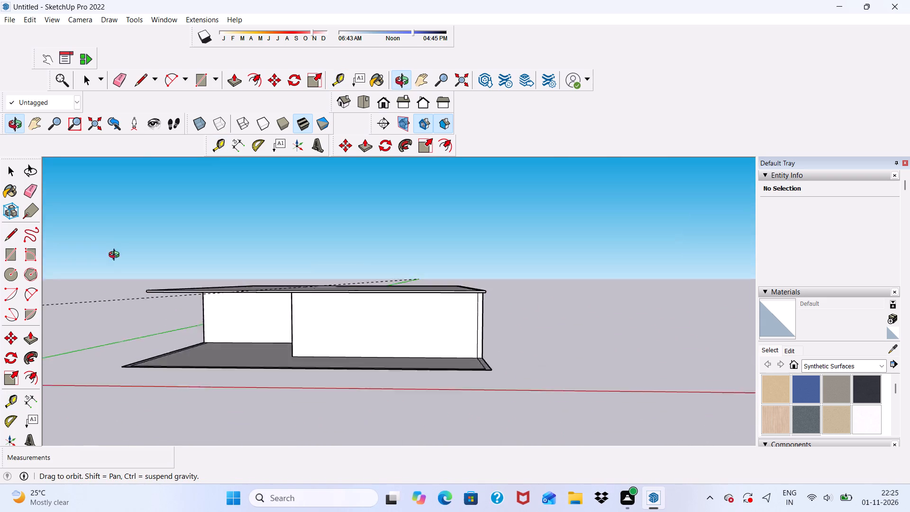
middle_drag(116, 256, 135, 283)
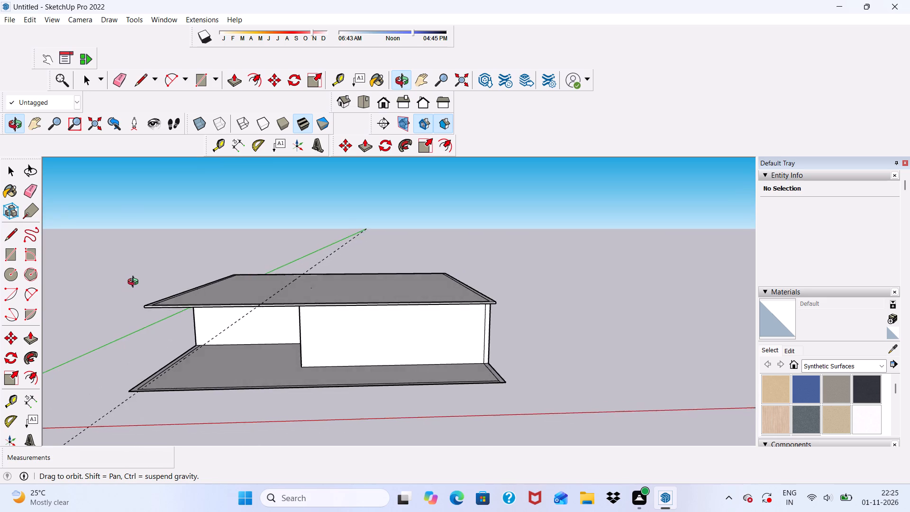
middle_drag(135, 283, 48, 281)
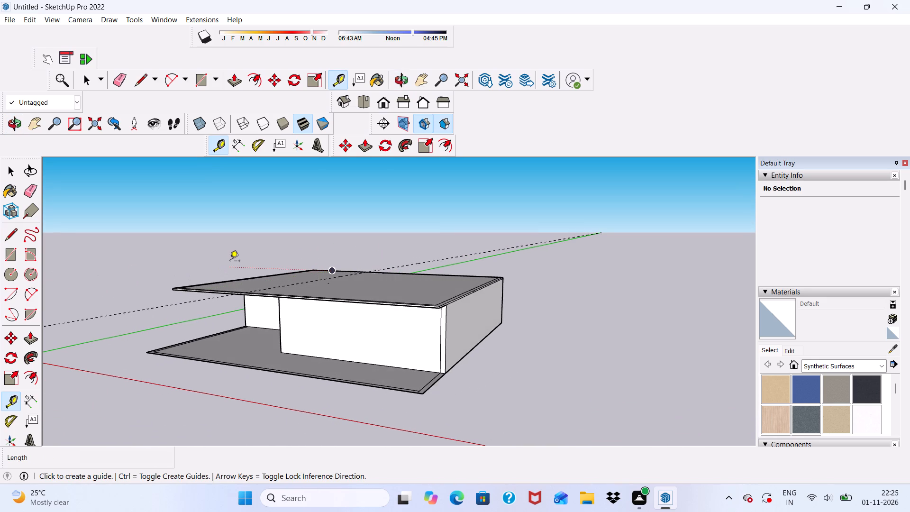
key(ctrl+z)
Place a guide across the roof slab, parallel to the right-side offset line and about 31' 10" inward from it.
middle_drag(401, 307, 410, 355)
middle_drag(342, 339, 339, 332)
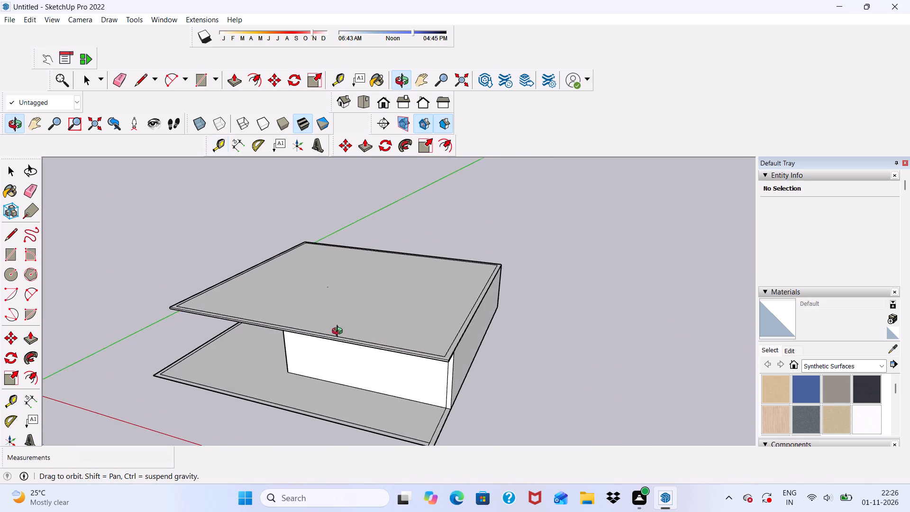
middle_drag(339, 332, 413, 278)
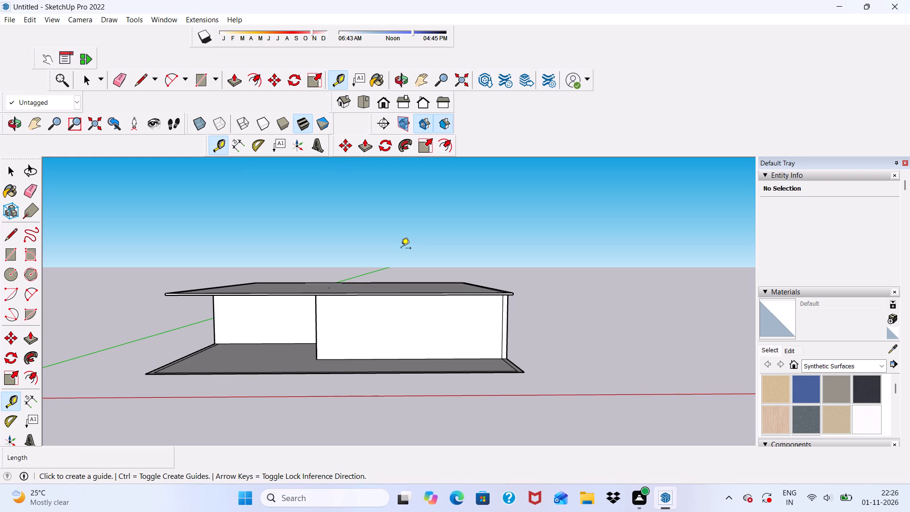
scroll(373, 281, down, 2)
scroll(389, 270, up, 1)
middle_drag(391, 265, 410, 347)
scroll(503, 346, up, 6)
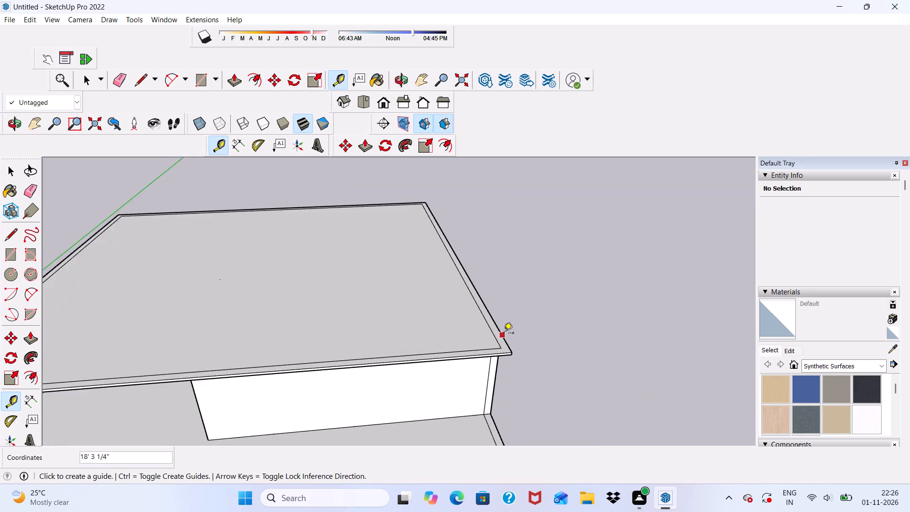
scroll(504, 334, up, 4)
click(483, 324)
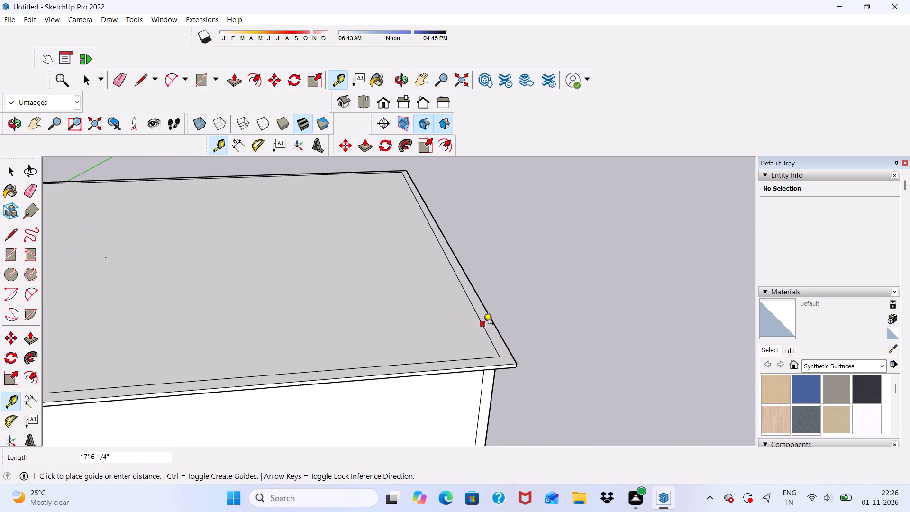
scroll(340, 305, down, 11)
scroll(217, 289, up, 1)
middle_drag(205, 294, 255, 277)
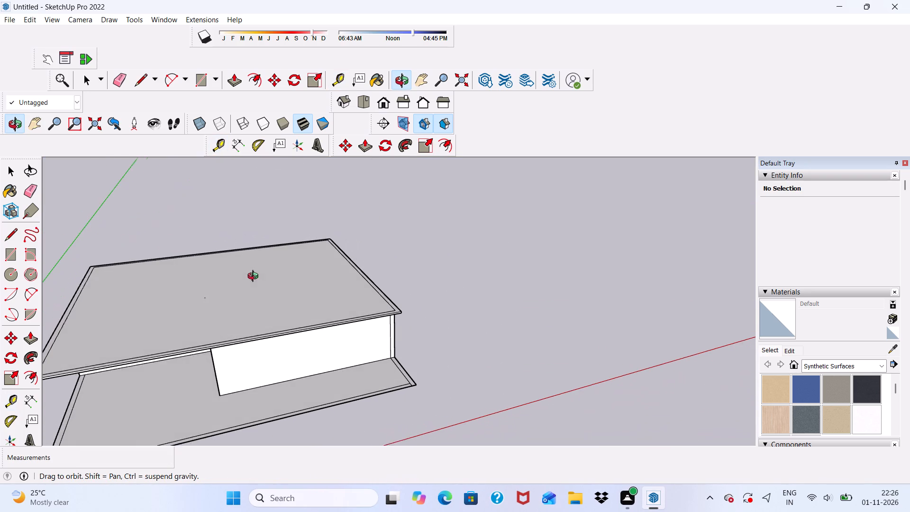
middle_drag(255, 277, 256, 279)
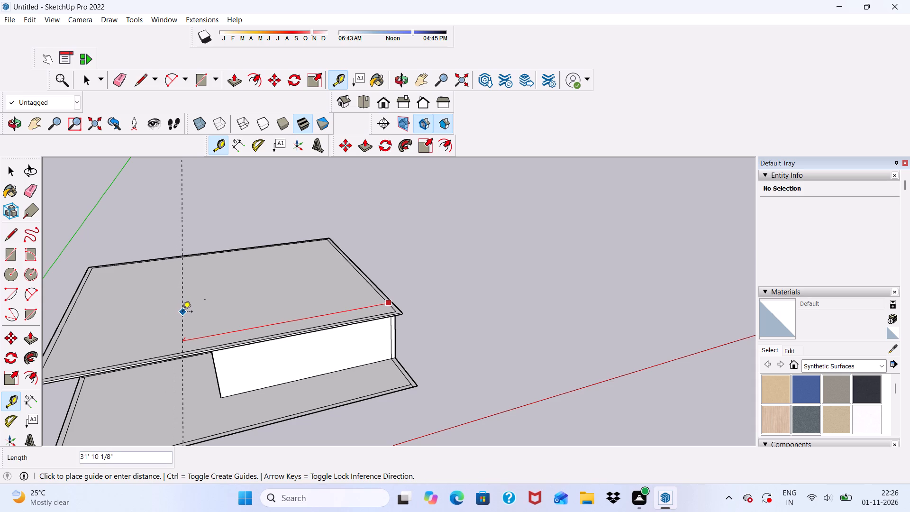
click(182, 312)
Place a second parallel guide on the roof, 6" from the first one.
middle_drag(237, 338, 195, 267)
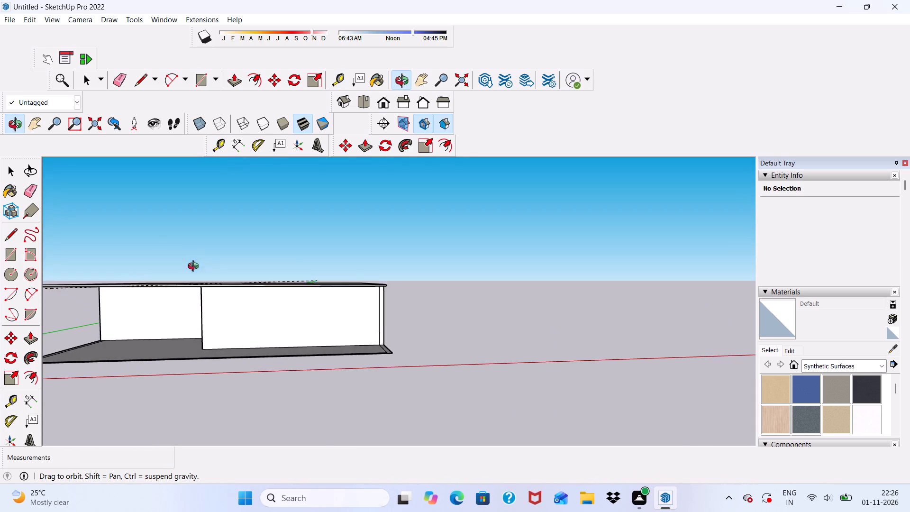
middle_drag(195, 267, 194, 302)
scroll(189, 294, up, 5)
scroll(183, 284, down, 3)
middle_drag(183, 287, 382, 302)
scroll(329, 338, up, 6)
click(307, 346)
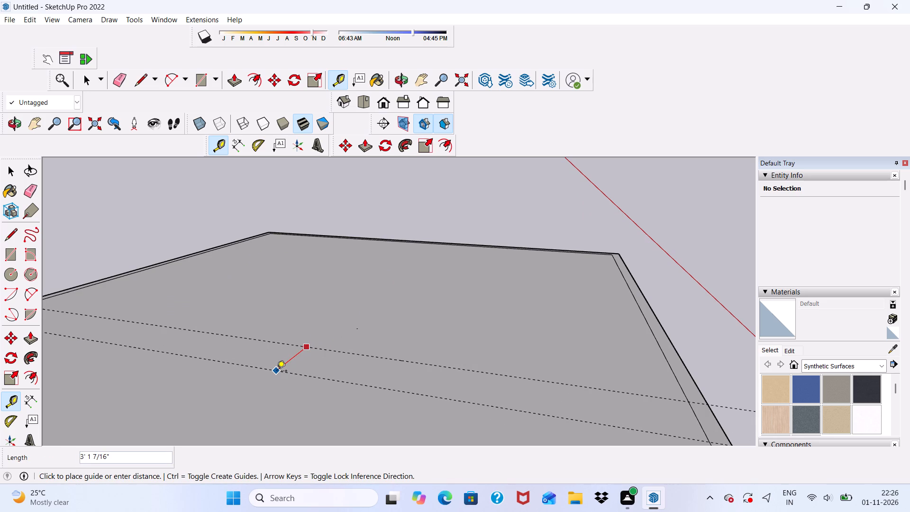
text(6")
key(Return)
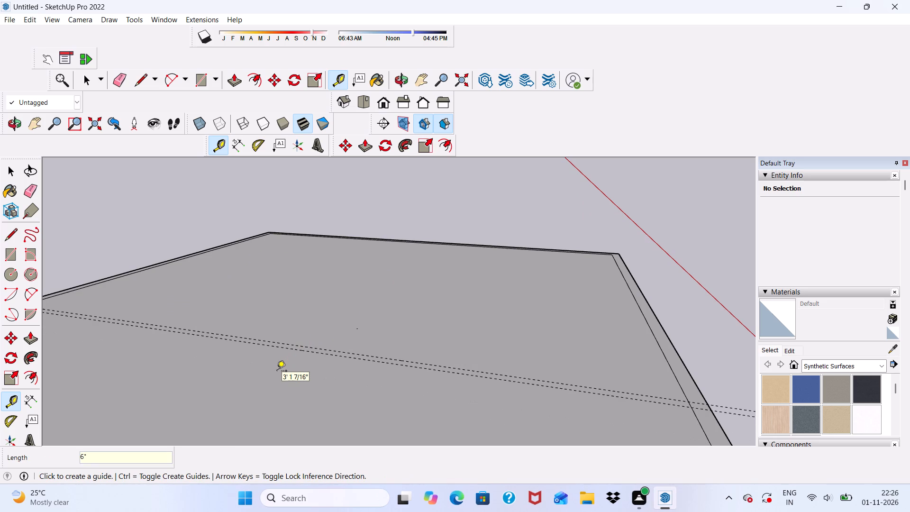
Examine how the pair of roof guides lines up with the front wall corner beneath the slab.
scroll(276, 372, down, 5)
scroll(356, 367, down, 1)
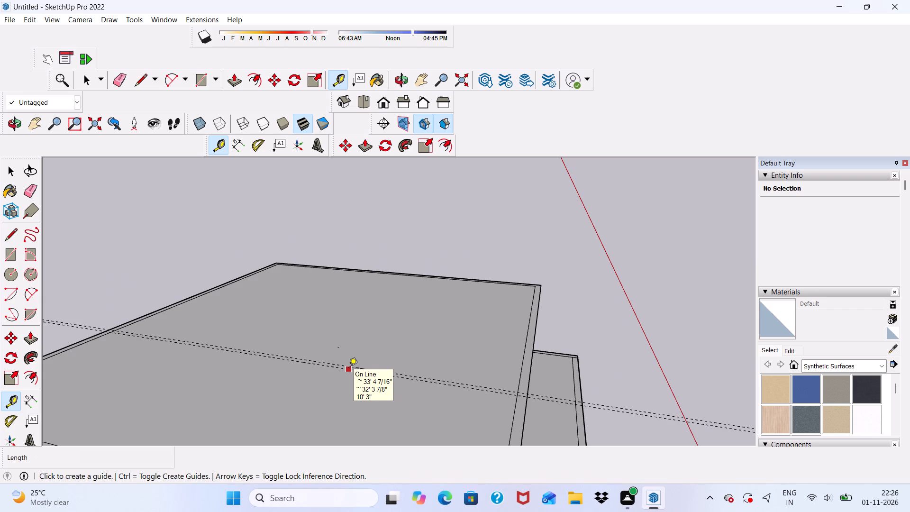
scroll(351, 369, down, 5)
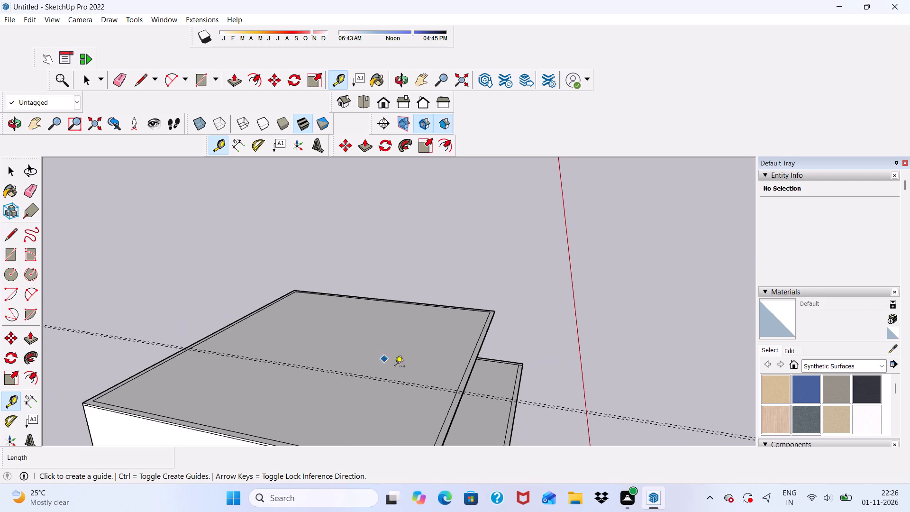
scroll(395, 367, down, 2)
middle_drag(415, 388, 187, 308)
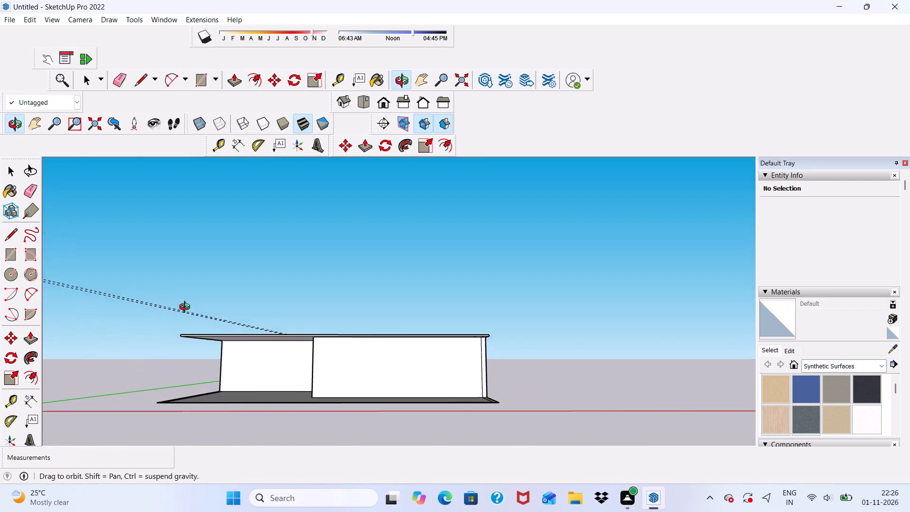
middle_drag(187, 308, 190, 310)
scroll(202, 316, down, 4)
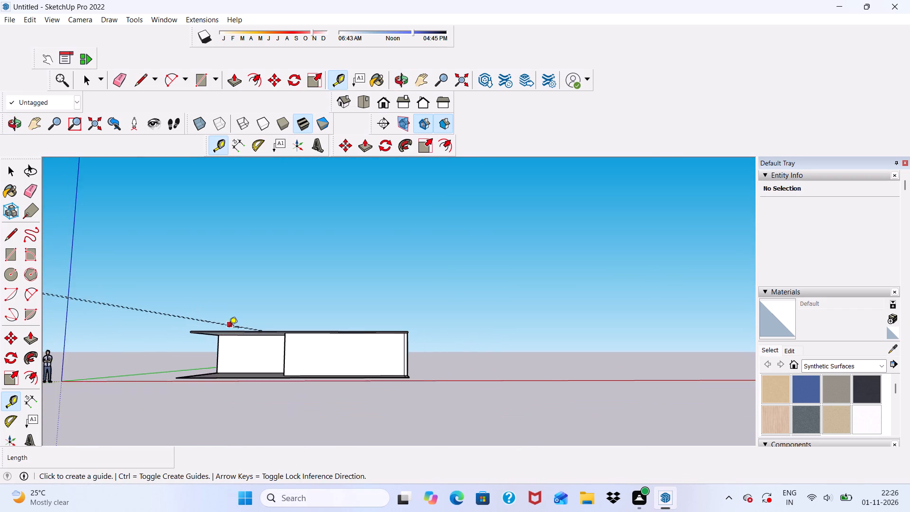
middle_drag(231, 329, 249, 316)
scroll(292, 330, up, 5)
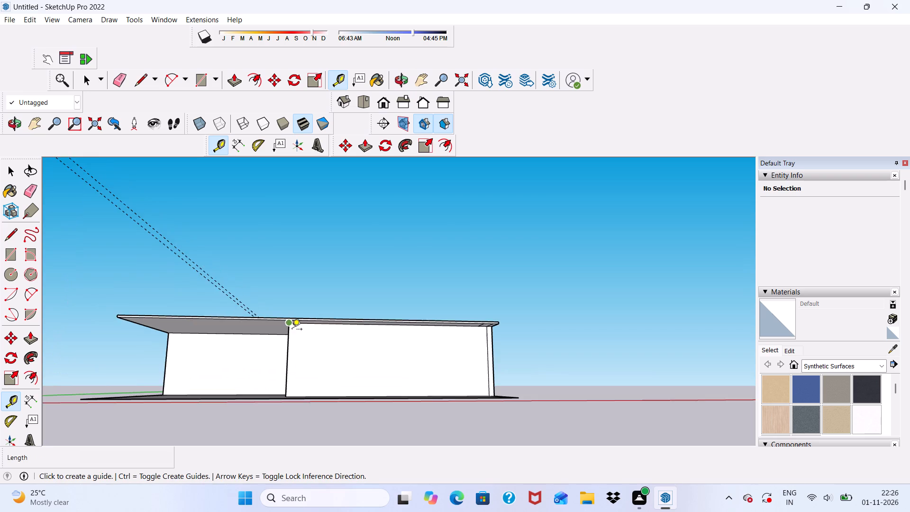
Examine from the front and from above how the pair of roof guides relates to the front wall beneath the slab.
middle_drag(292, 330, 308, 372)
click(387, 94)
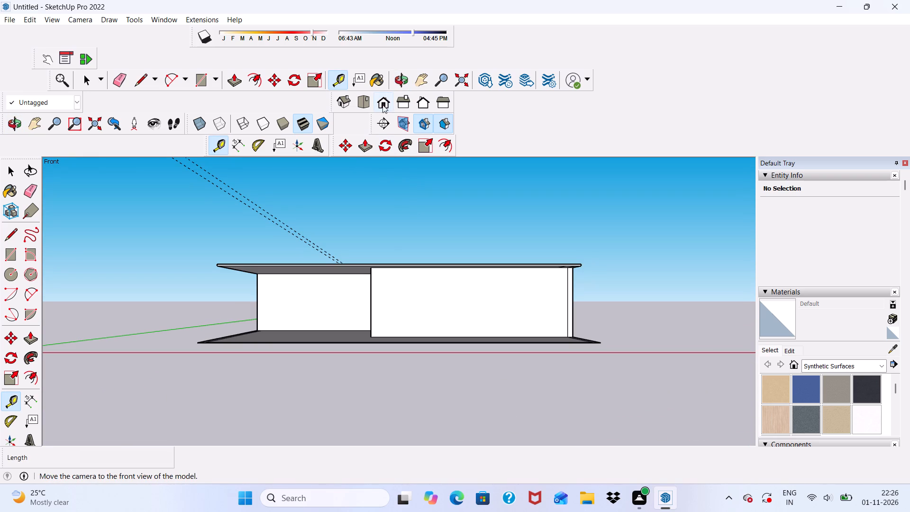
middle_drag(381, 242, 374, 243)
scroll(374, 248, up, 10)
middle_drag(318, 291, 254, 311)
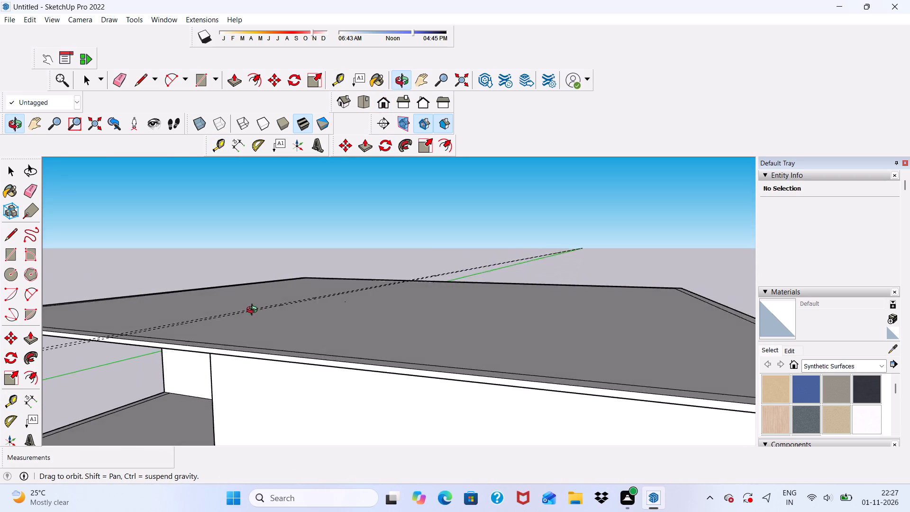
middle_drag(254, 311, 247, 301)
scroll(264, 302, up, 10)
scroll(275, 314, down, 1)
middle_drag(246, 327, 261, 293)
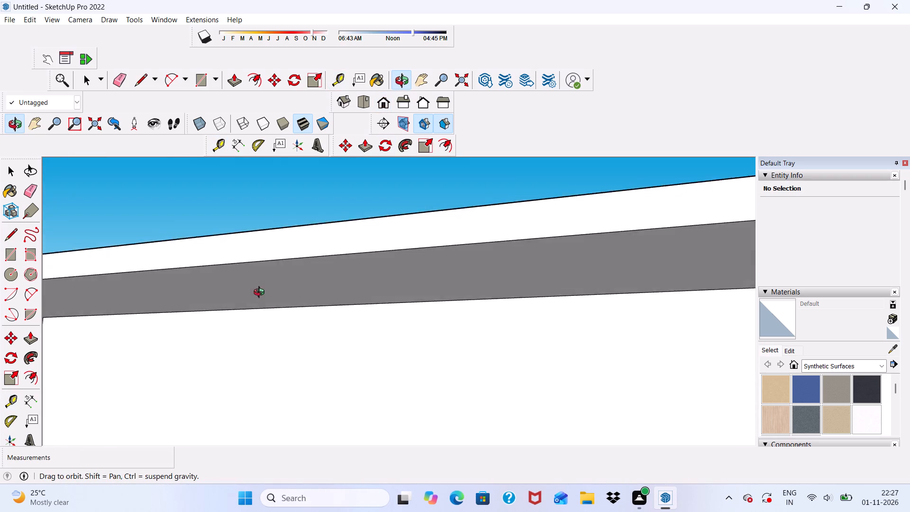
middle_drag(261, 293, 383, 349)
scroll(163, 338, up, 5)
scroll(165, 299, down, 5)
middle_drag(238, 317, 85, 305)
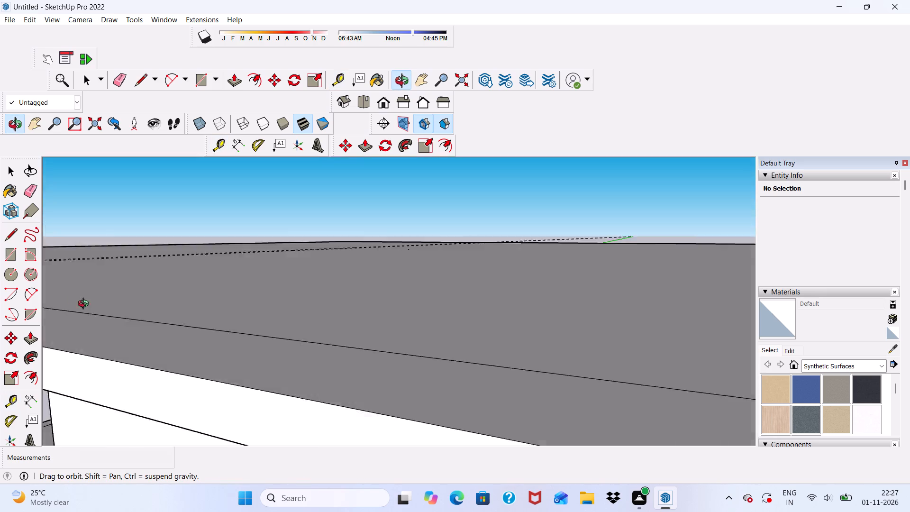
middle_drag(85, 305, 153, 315)
scroll(337, 272, up, 1)
scroll(363, 253, down, 10)
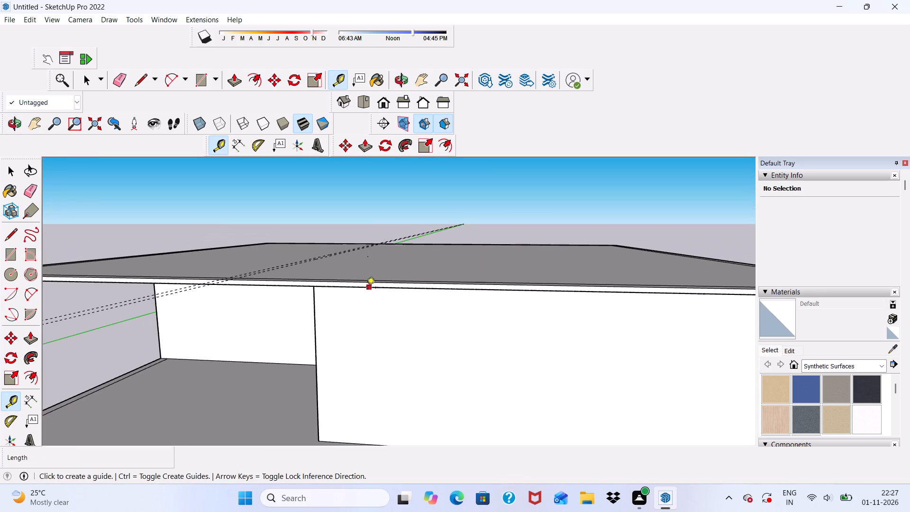
middle_drag(342, 281, 345, 312)
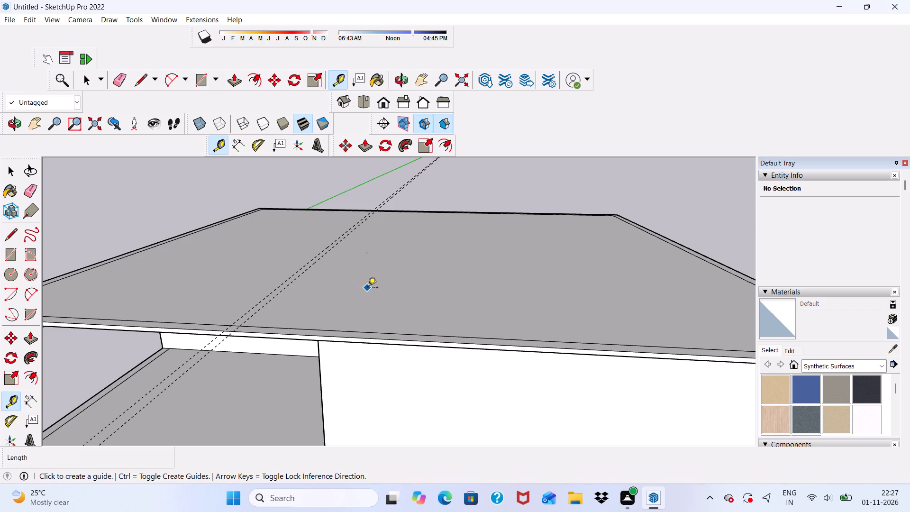
Place a cross guide on the roof slab, parallel to the rear edge line and about 21' 6" inward from it.
middle_drag(420, 203, 395, 238)
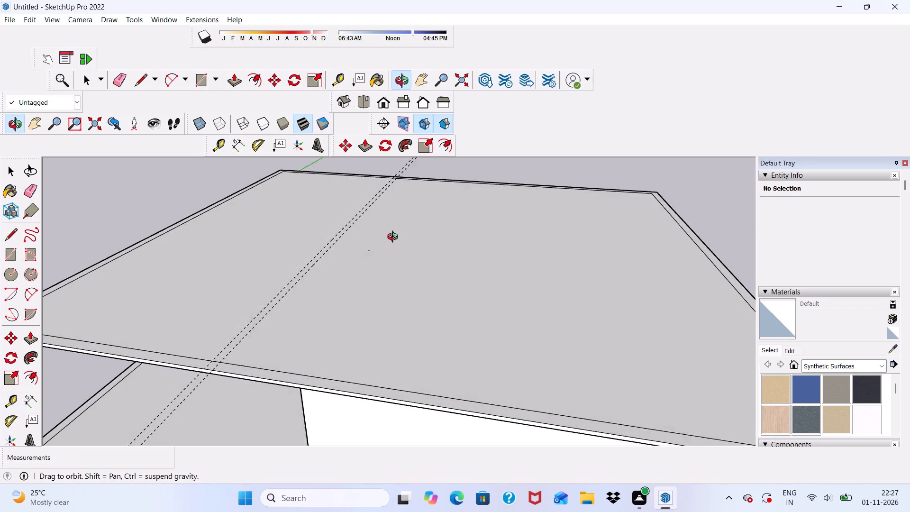
middle_drag(395, 238, 382, 249)
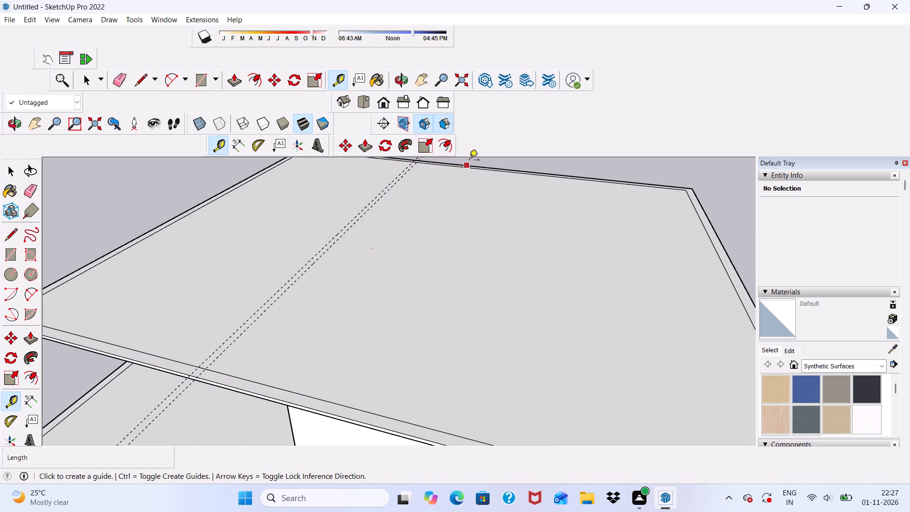
scroll(467, 167, up, 6)
click(468, 172)
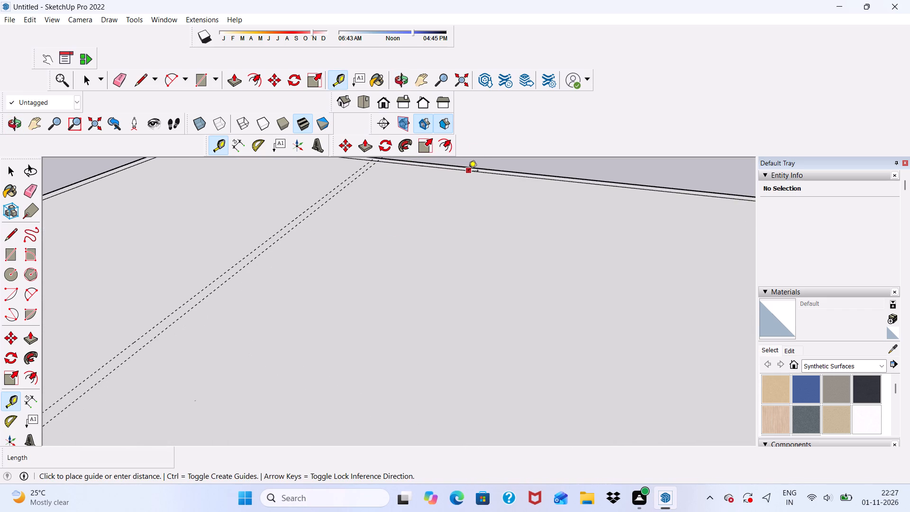
scroll(385, 218, down, 3)
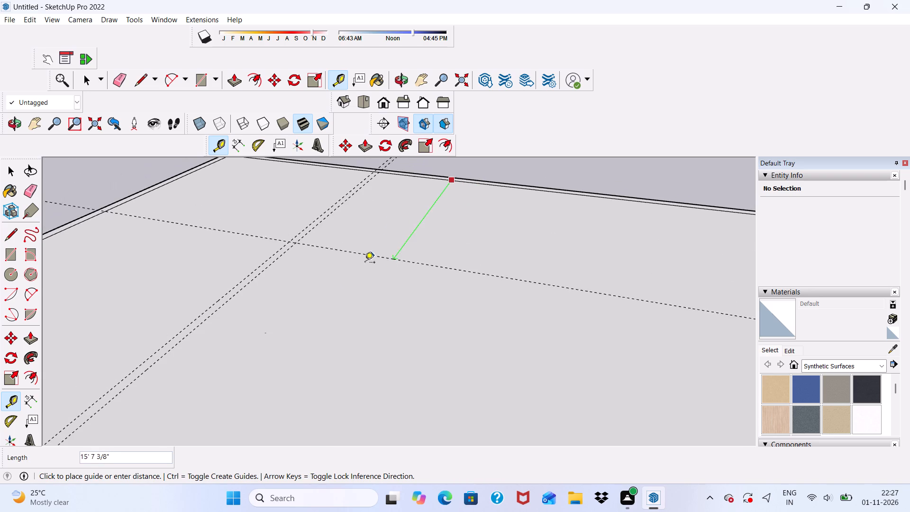
scroll(278, 247, down, 10)
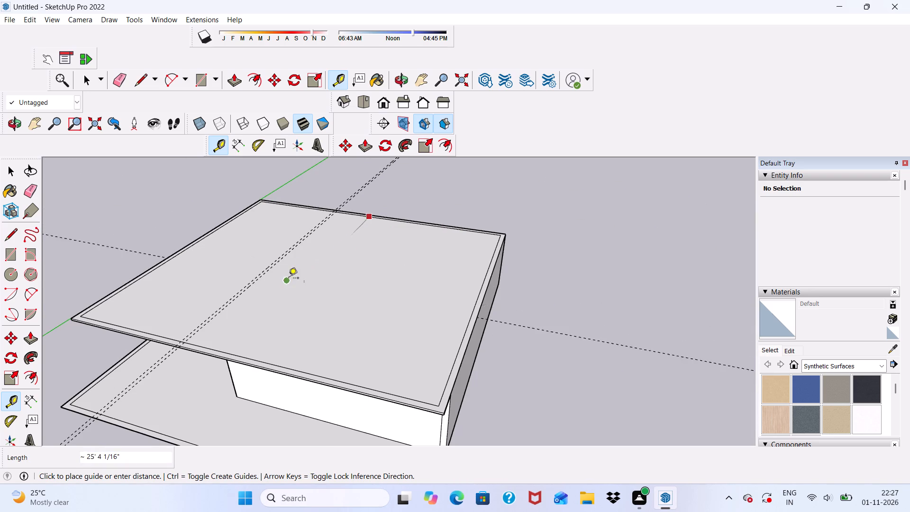
scroll(298, 272, up, 4)
click(259, 256)
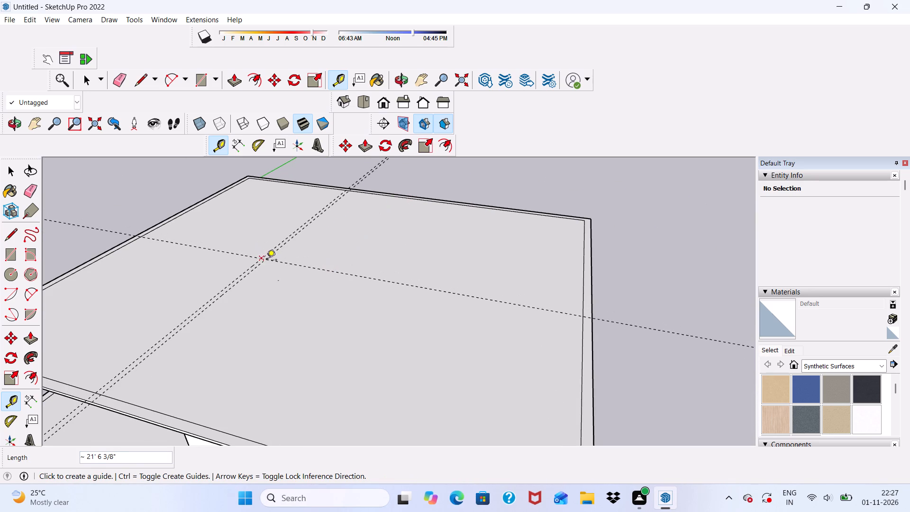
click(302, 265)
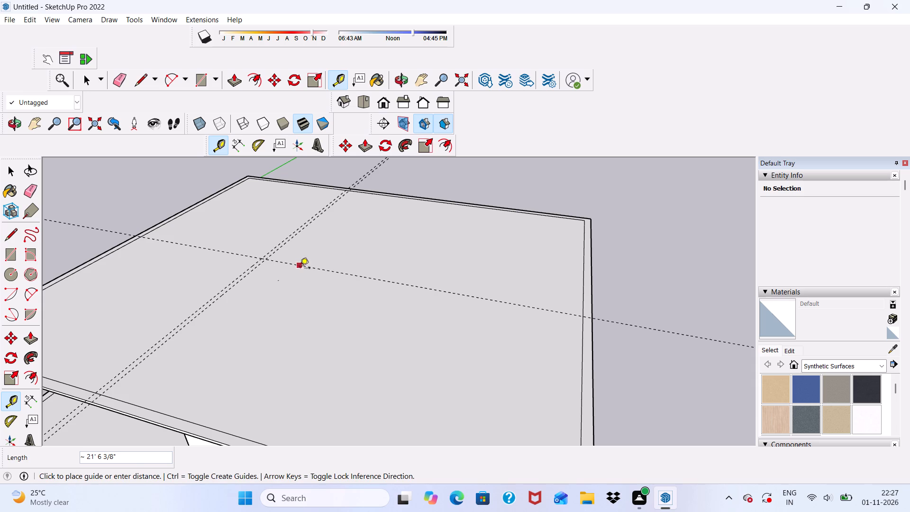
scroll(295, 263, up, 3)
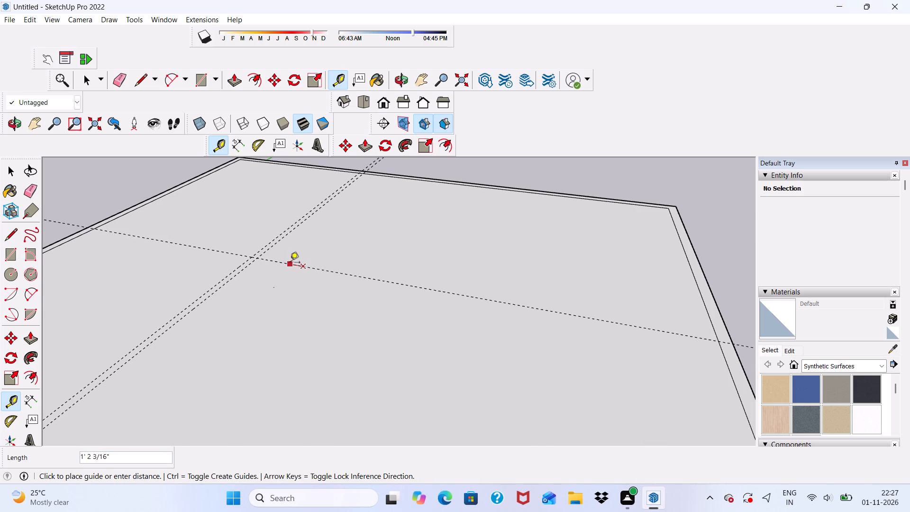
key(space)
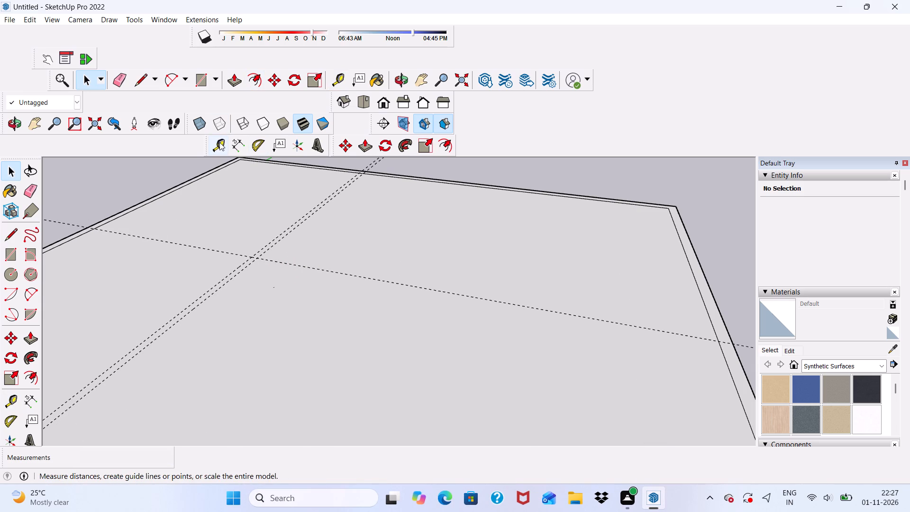
Place a second cross guide on the roof, parallel to the first one and 6" from it.
click(218, 142)
scroll(265, 244, up, 1)
click(269, 262)
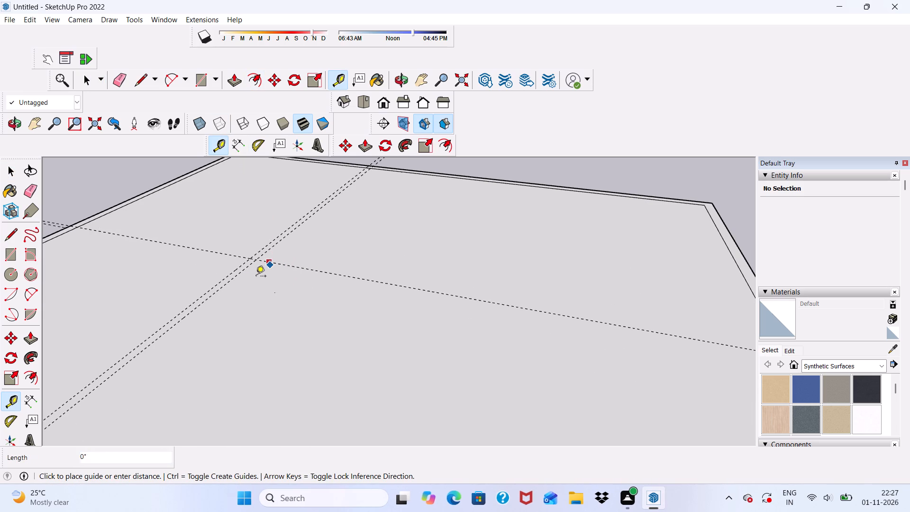
key(6)
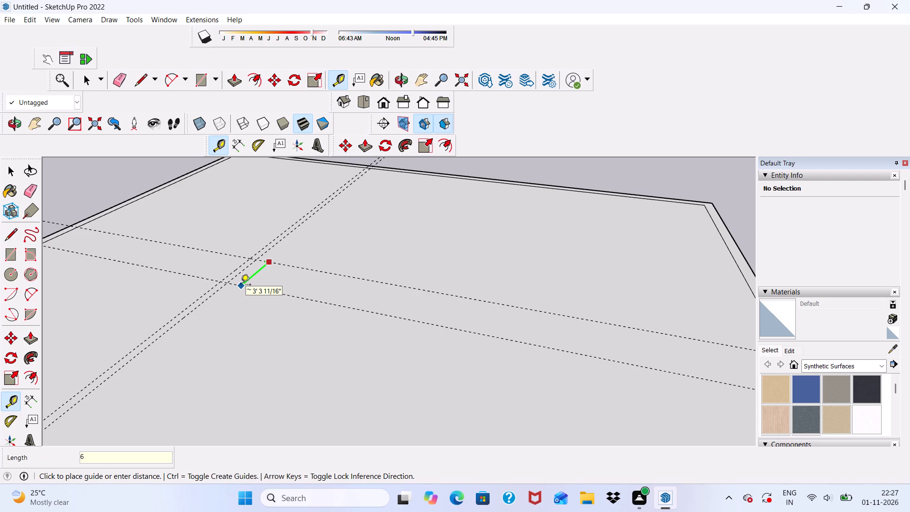
key(shift+quotedbl)
key(Return)
Draw a line about 42' 4" long over the left guide of the front-to-back pair, from the front offset line to the rear offset line.
scroll(241, 243, down, 1)
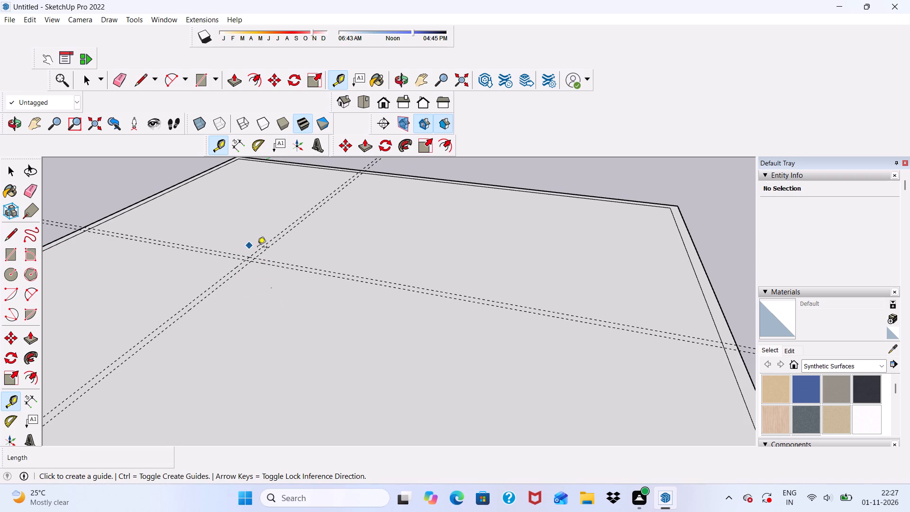
scroll(279, 241, down, 6)
middle_drag(301, 251, 287, 272)
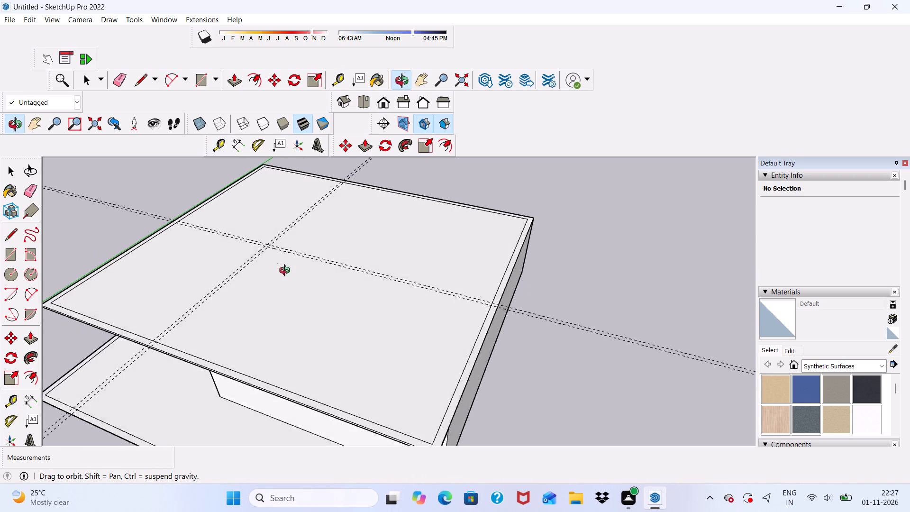
middle_drag(287, 272, 285, 274)
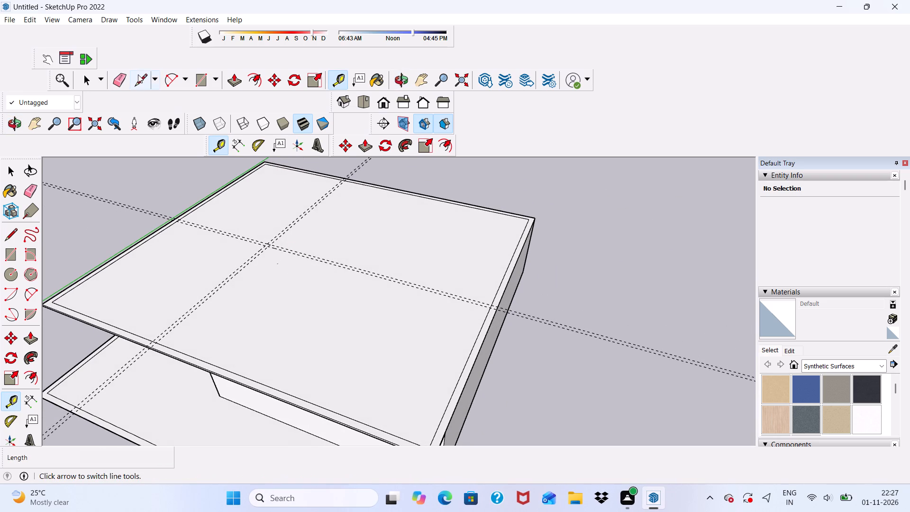
click(140, 74)
scroll(189, 336, up, 6)
scroll(121, 350, up, 6)
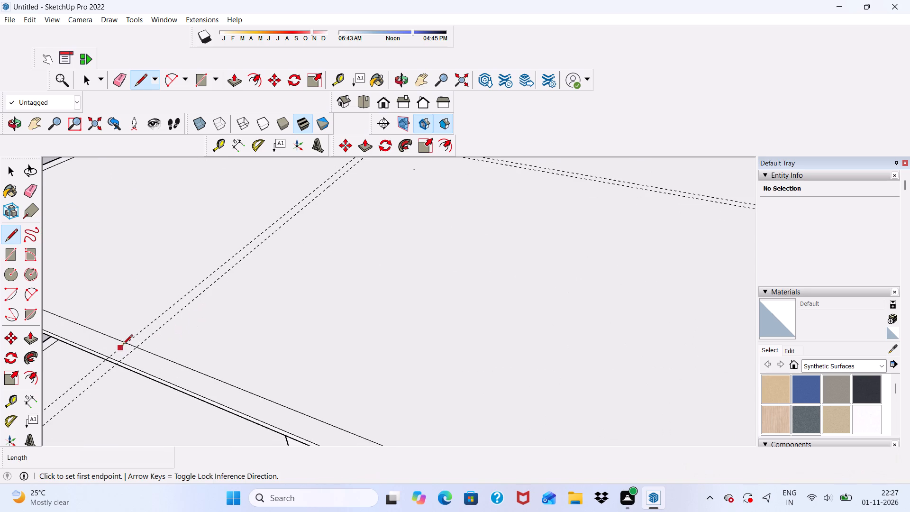
scroll(129, 342, up, 4)
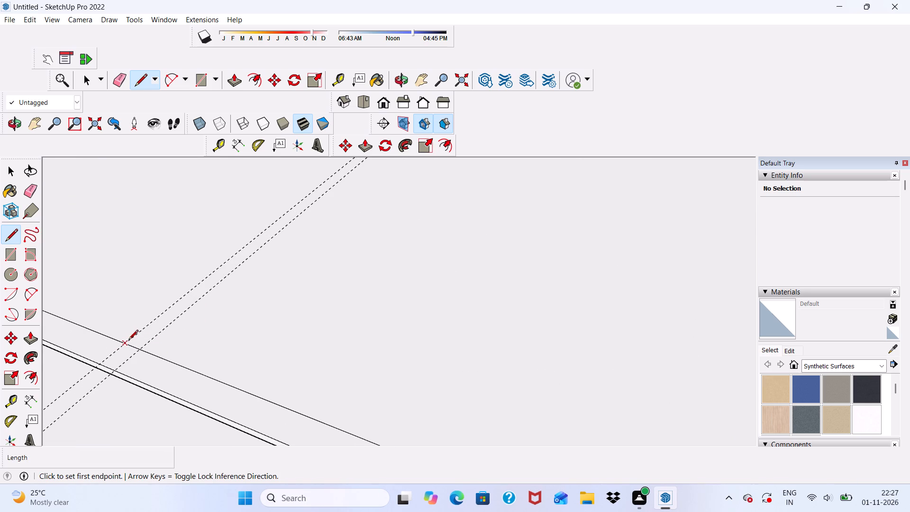
click(126, 345)
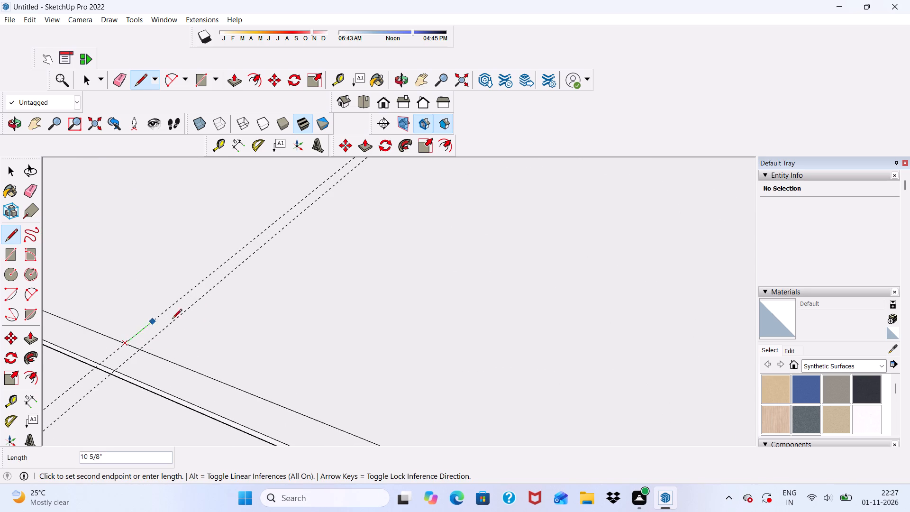
scroll(172, 320, down, 11)
scroll(197, 354, down, 9)
scroll(294, 200, up, 6)
scroll(359, 230, up, 2)
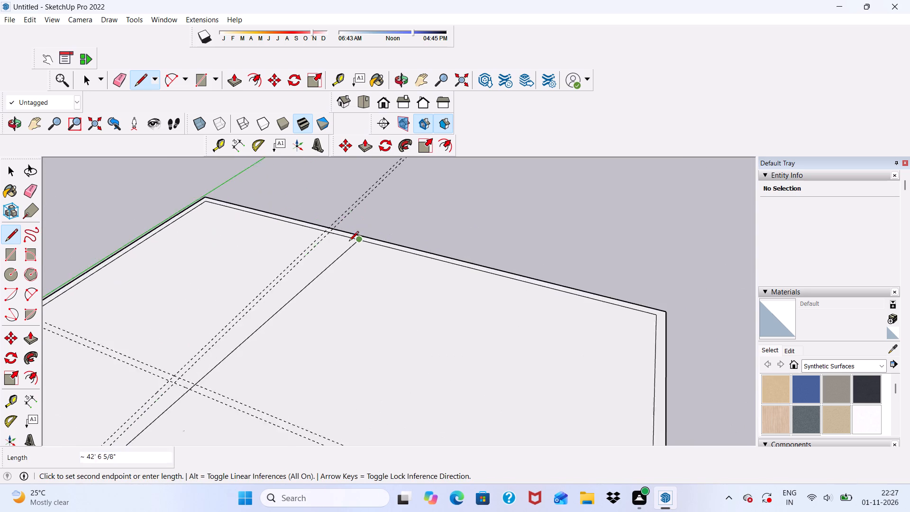
scroll(349, 242, up, 18)
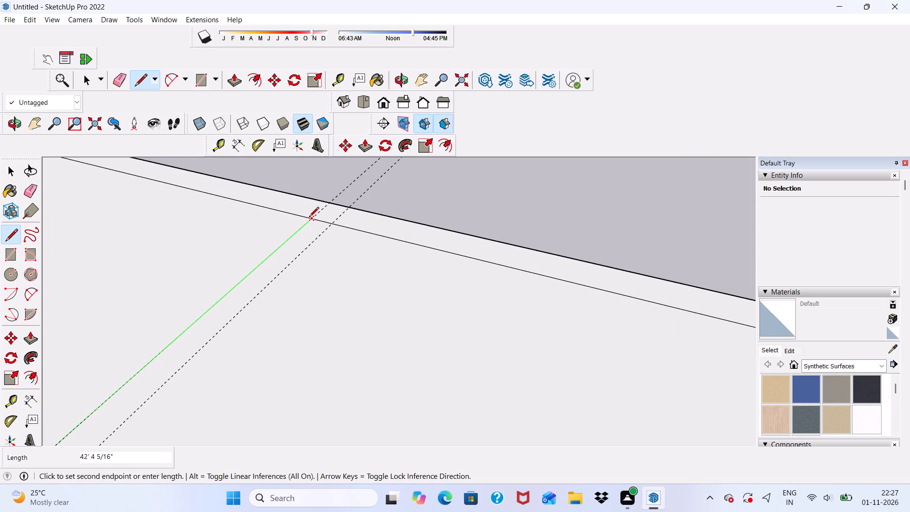
click(310, 221)
Draw a second line over the right guide of the same pair, from the rear offset line to the front offset line.
click(332, 224)
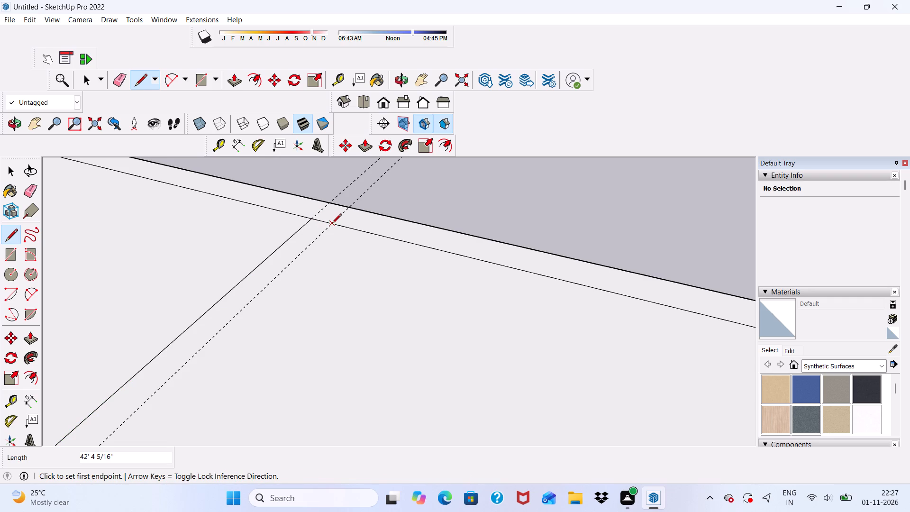
scroll(296, 251, down, 4)
scroll(328, 217, down, 12)
scroll(461, 201, down, 10)
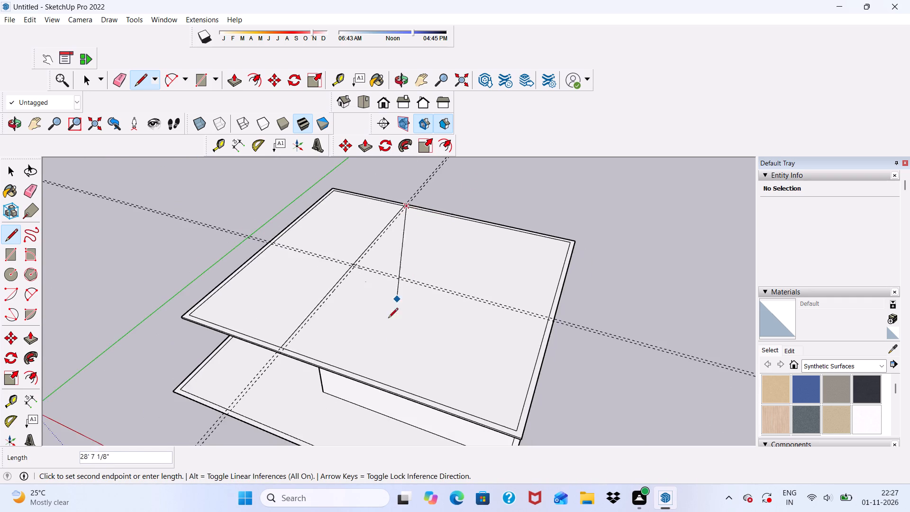
scroll(327, 380, up, 7)
scroll(272, 311, up, 7)
scroll(236, 322, up, 6)
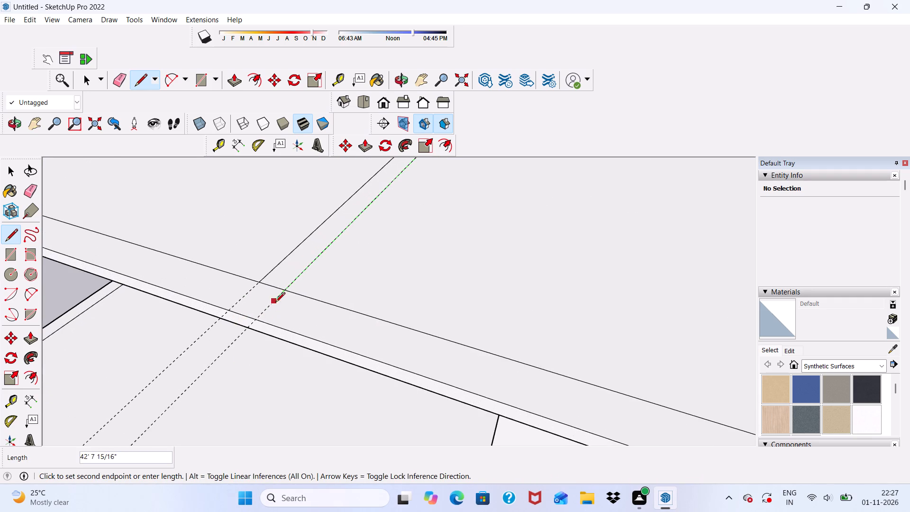
scroll(281, 292, up, 3)
click(288, 290)
Draw a line about 32' 4" long over the rear cross guide, from the left front-to-back line to the right offset line.
scroll(264, 296, down, 3)
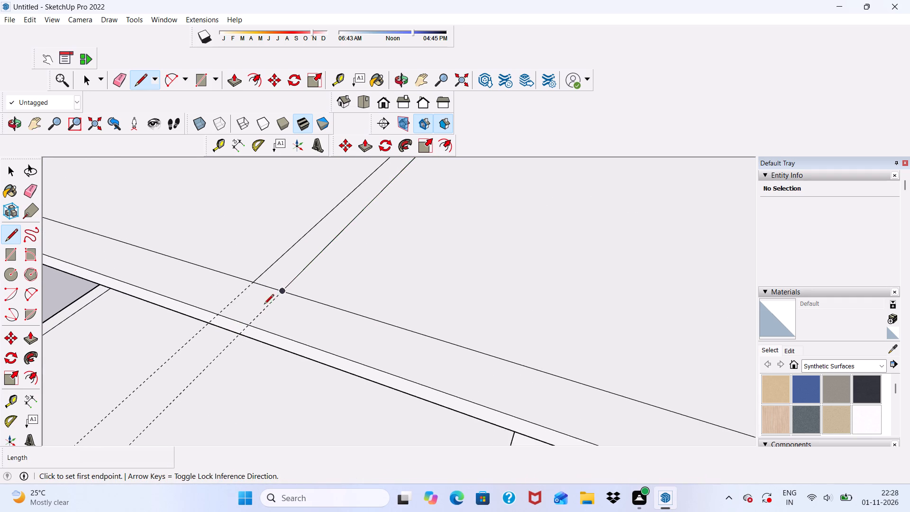
scroll(276, 294, down, 4)
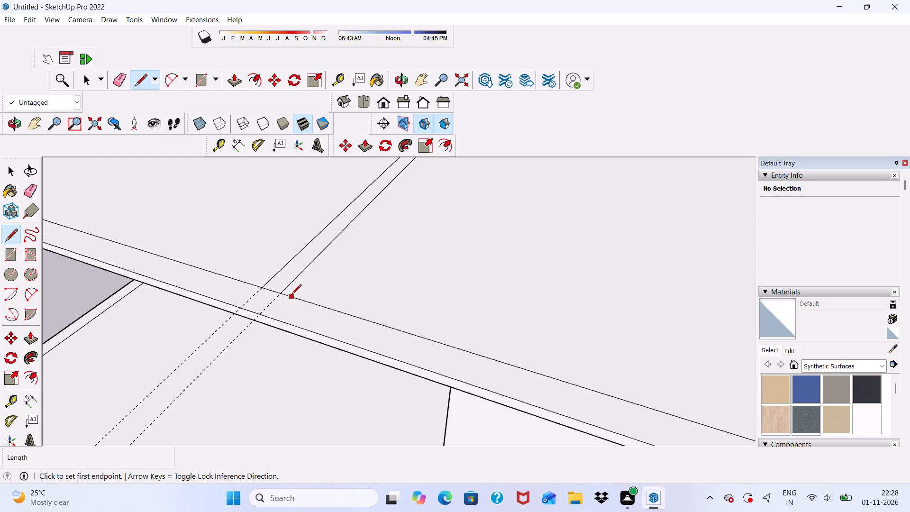
scroll(242, 311, down, 6)
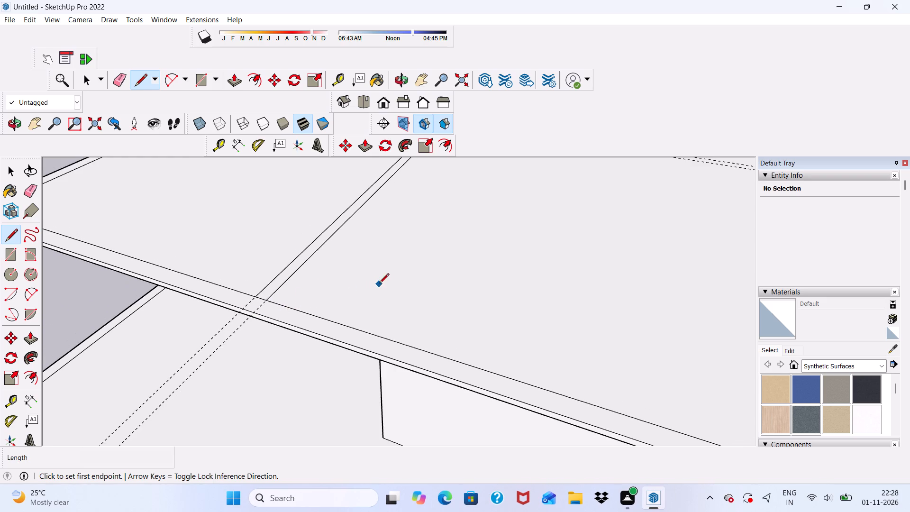
middle_drag(382, 284, 405, 329)
scroll(369, 330, down, 10)
scroll(402, 214, up, 4)
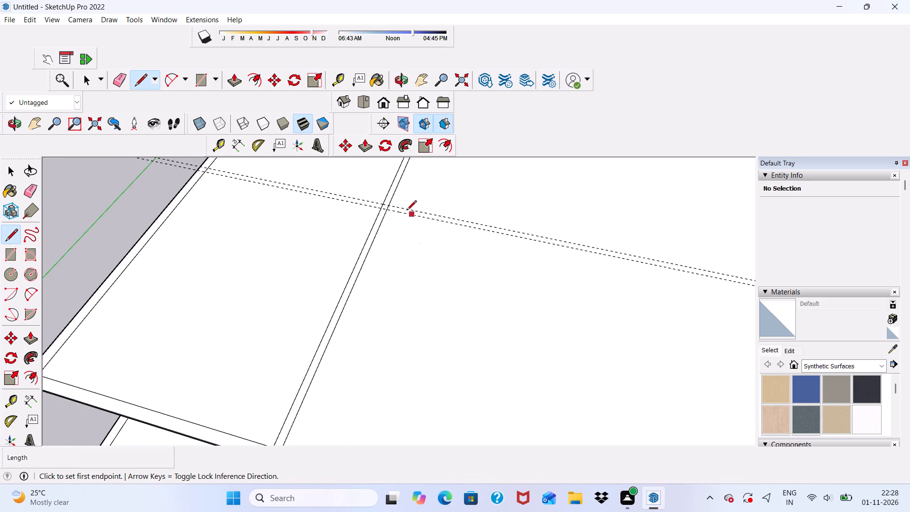
scroll(401, 210, up, 14)
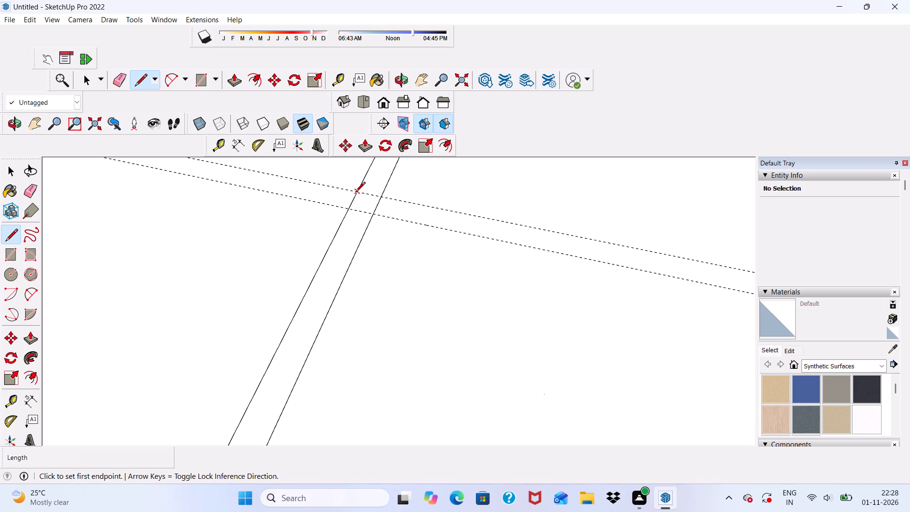
click(355, 192)
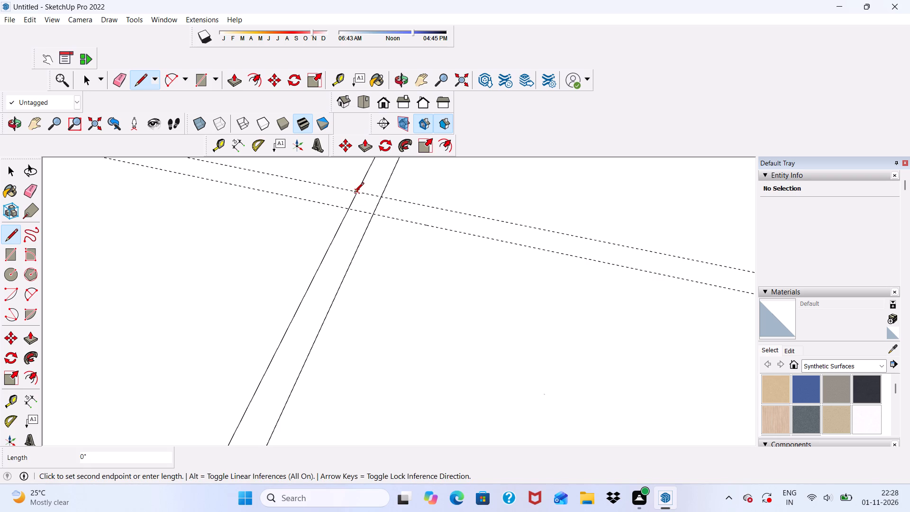
scroll(452, 208, down, 4)
scroll(371, 197, down, 17)
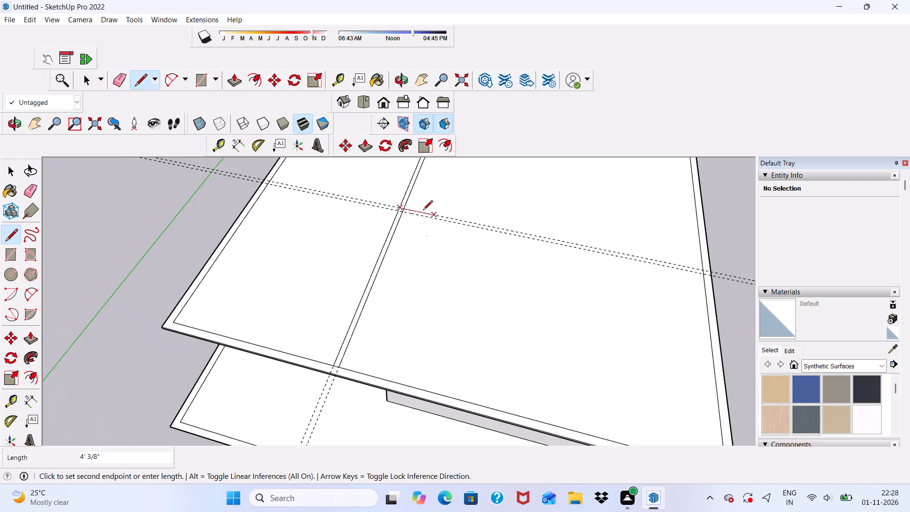
scroll(423, 211, down, 2)
middle_drag(469, 222, 522, 101)
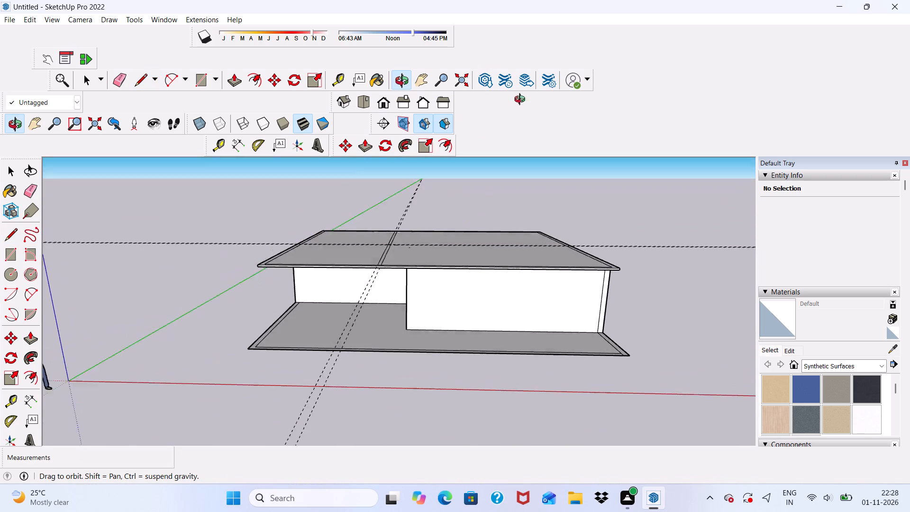
middle_drag(522, 101, 546, 112)
scroll(567, 217, up, 10)
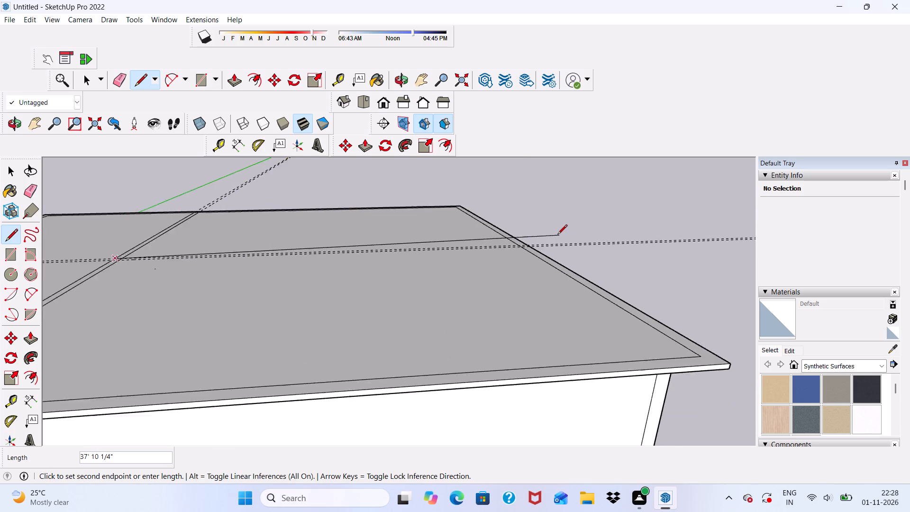
scroll(557, 235, up, 2)
scroll(541, 231, down, 1)
scroll(541, 231, up, 6)
scroll(542, 232, down, 1)
middle_drag(541, 236, 518, 286)
scroll(521, 255, up, 8)
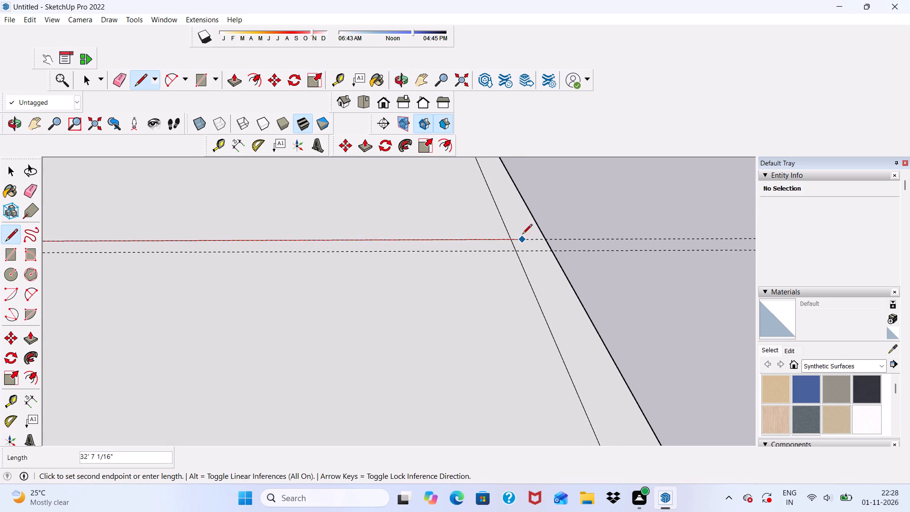
scroll(522, 235, up, 2)
click(509, 240)
Draw a second line over the front cross guide, from the right offset line back to the left front-to-back line.
click(517, 255)
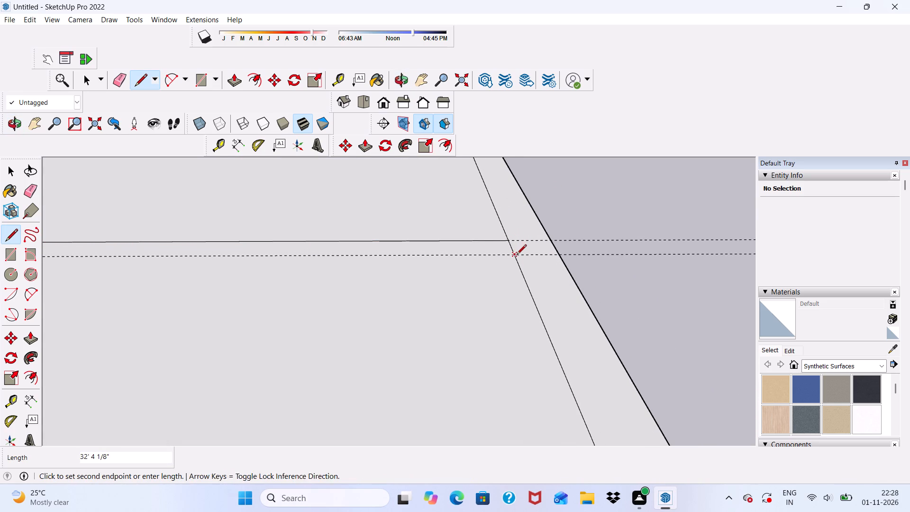
scroll(419, 258, down, 15)
scroll(98, 275, up, 15)
click(69, 260)
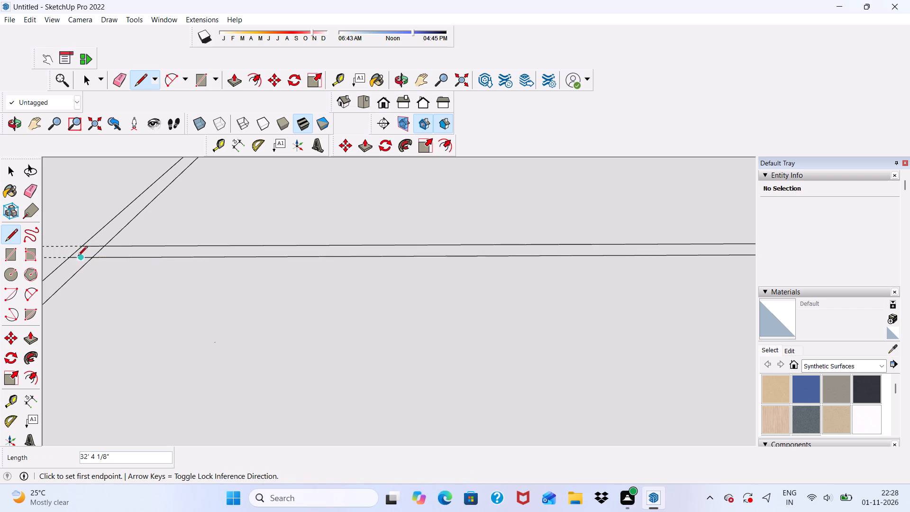
Erase the front-to-back line pair's portions in front of the cross lines, along with both pairs of guides on the roof.
scroll(85, 263, down, 20)
scroll(85, 263, down, 2)
middle_drag(248, 273, 247, 196)
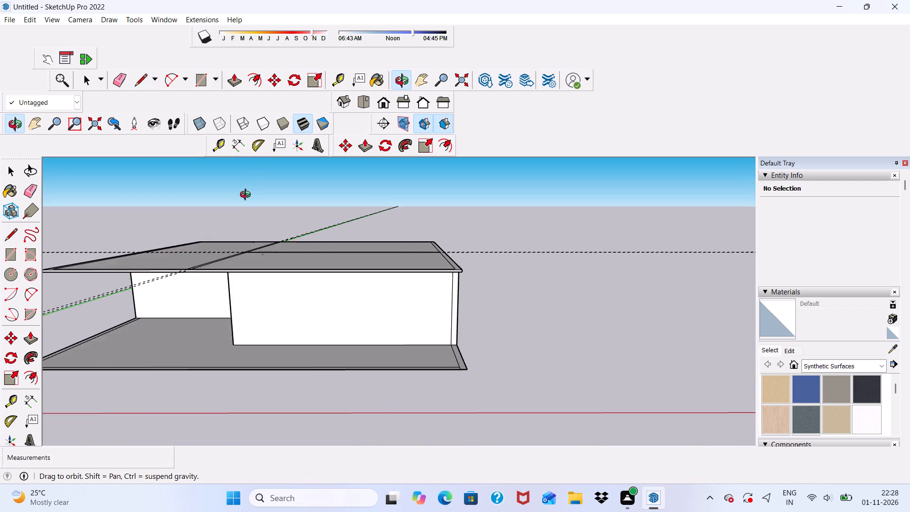
middle_drag(247, 196, 232, 207)
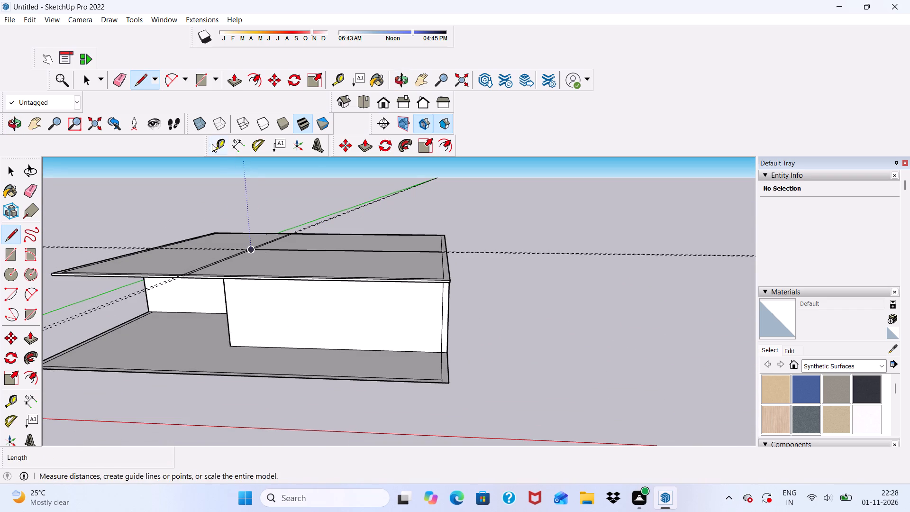
click(120, 82)
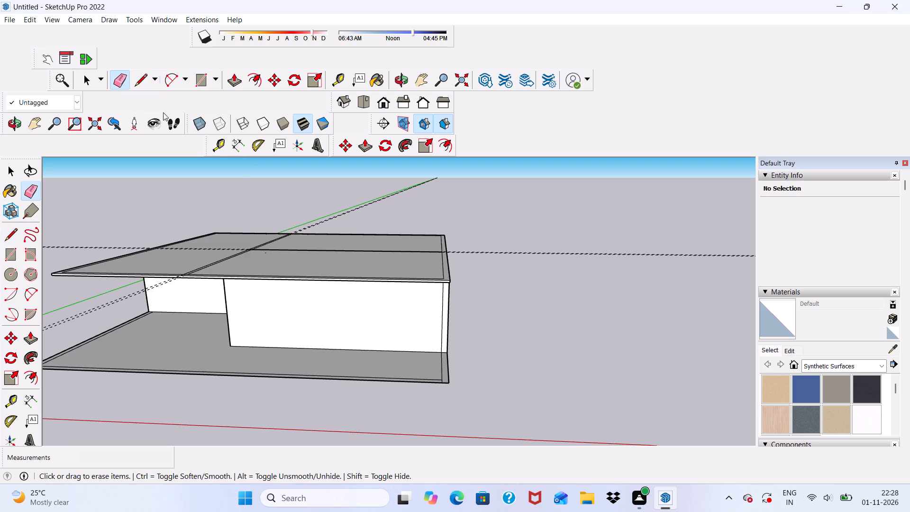
scroll(233, 274, up, 3)
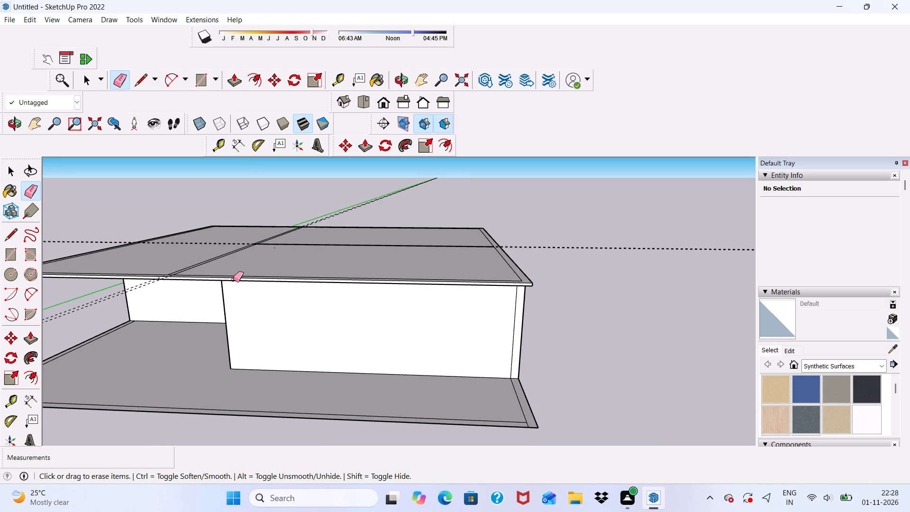
scroll(233, 280, down, 1)
middle_drag(251, 286, 209, 339)
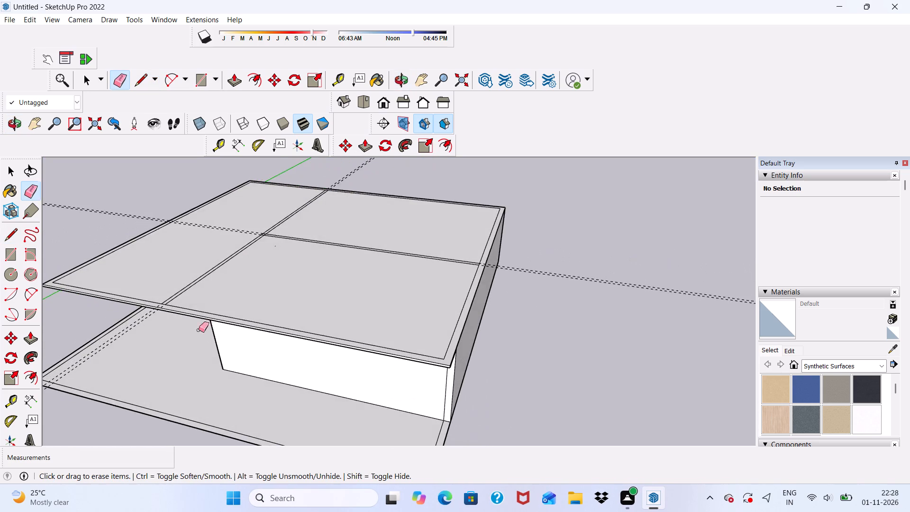
scroll(182, 277, up, 5)
drag(188, 277, 221, 298)
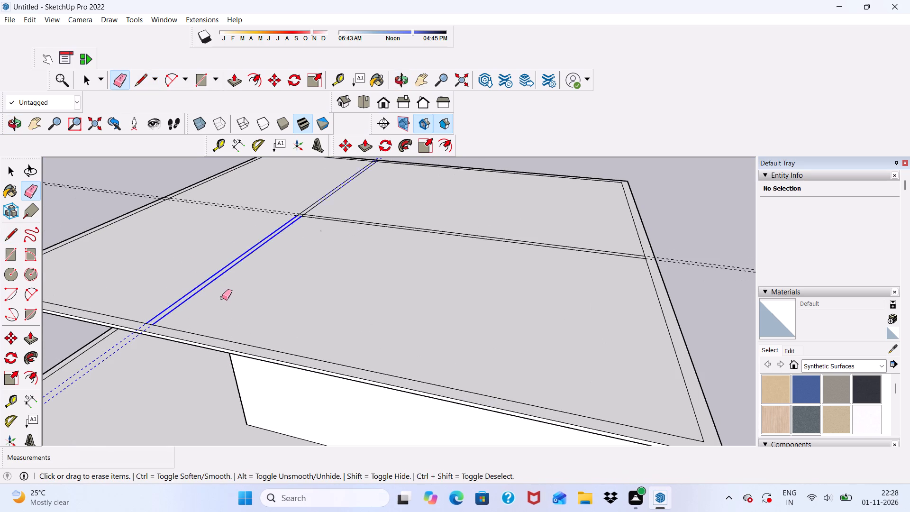
scroll(246, 214, up, 4)
drag(245, 203, 245, 225)
click(245, 225)
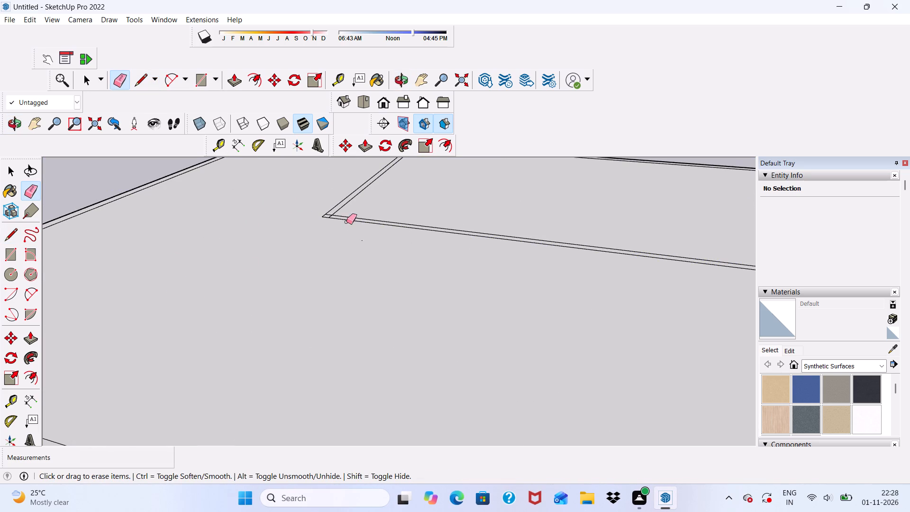
Erase the overlapping inner segments at the corner where the two 6" line pairs meet.
scroll(348, 222, up, 18)
drag(328, 195, 327, 204)
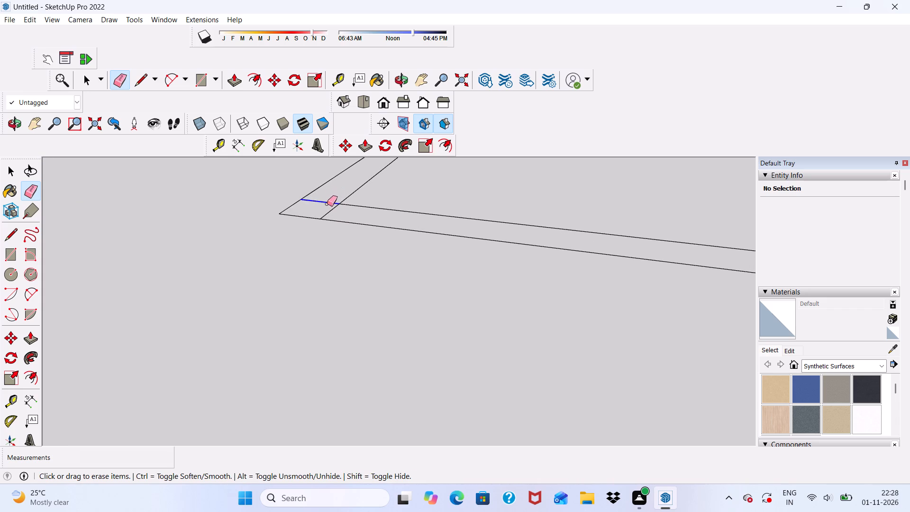
drag(327, 204, 330, 214)
Place a front-to-back guide on the roof, parallel to the right offset line and about 18' inward from it.
scroll(330, 215, down, 5)
scroll(216, 214, down, 6)
scroll(267, 246, down, 6)
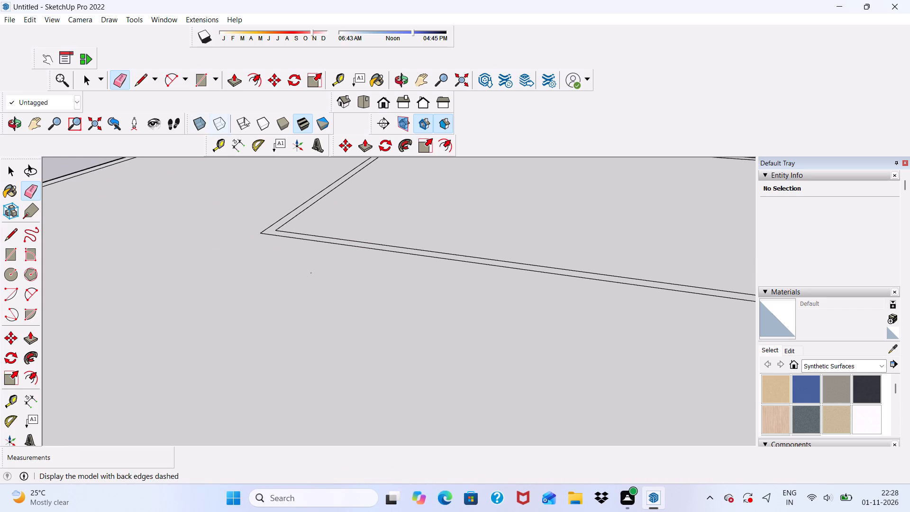
click(216, 147)
scroll(196, 176, down, 6)
scroll(263, 202, up, 1)
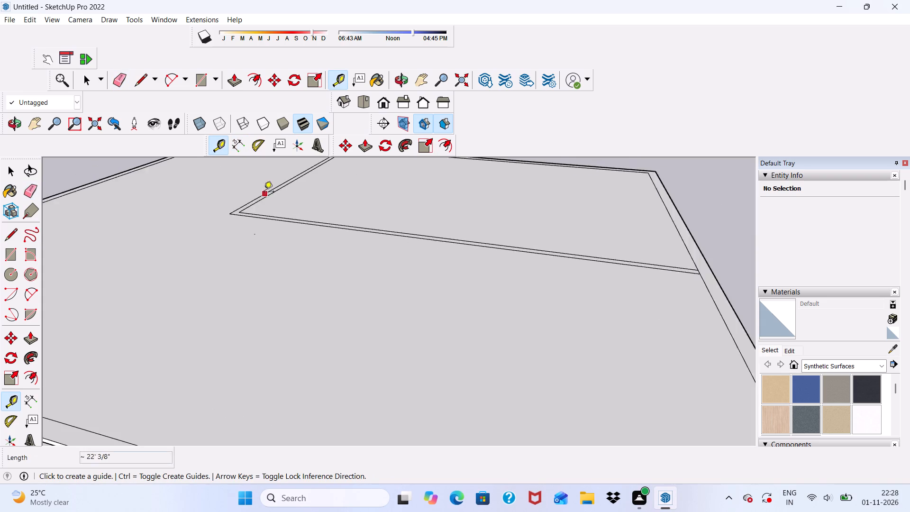
scroll(264, 192, down, 5)
middle_drag(302, 230, 340, 276)
scroll(526, 284, up, 4)
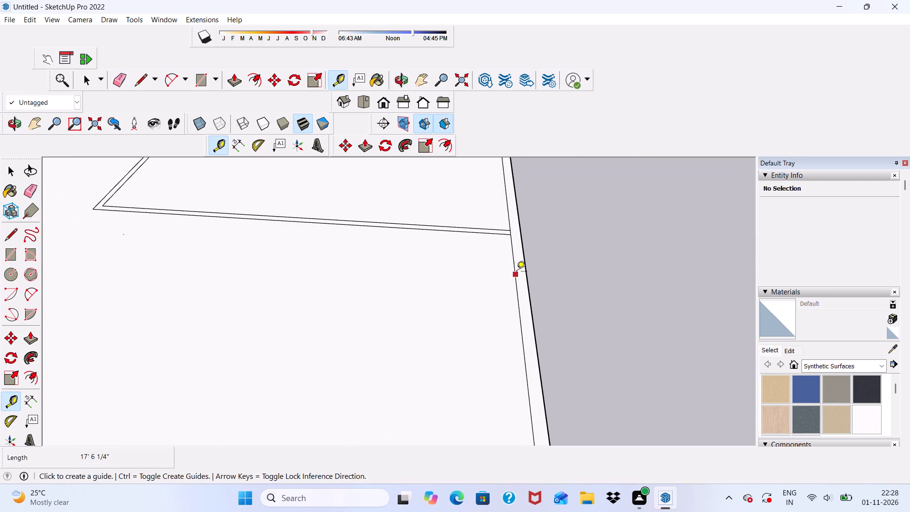
click(512, 266)
scroll(286, 233, down, 6)
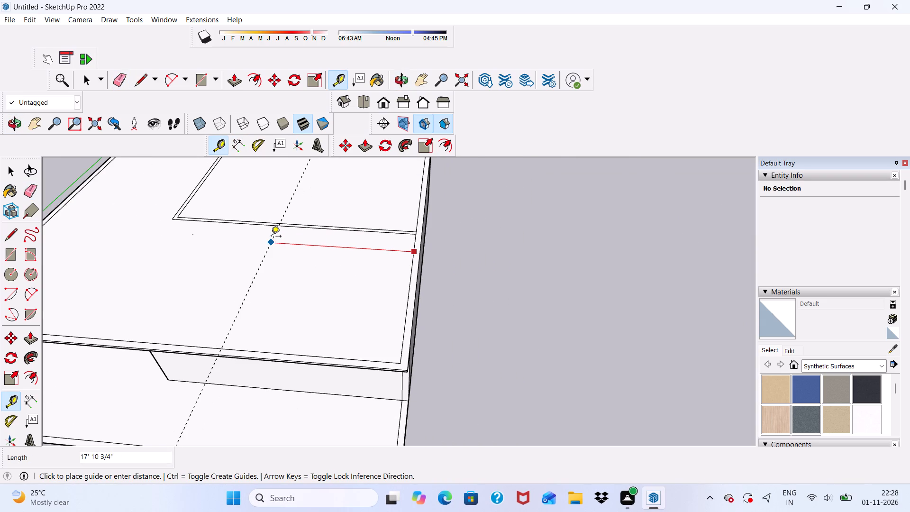
click(270, 237)
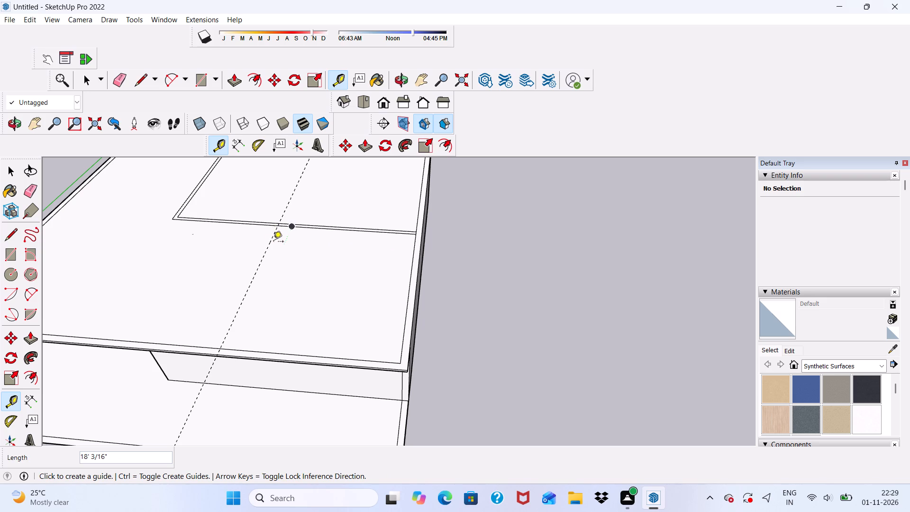
Place a second front-to-back guide 6" further inward, parallel to the first one.
scroll(278, 240, up, 4)
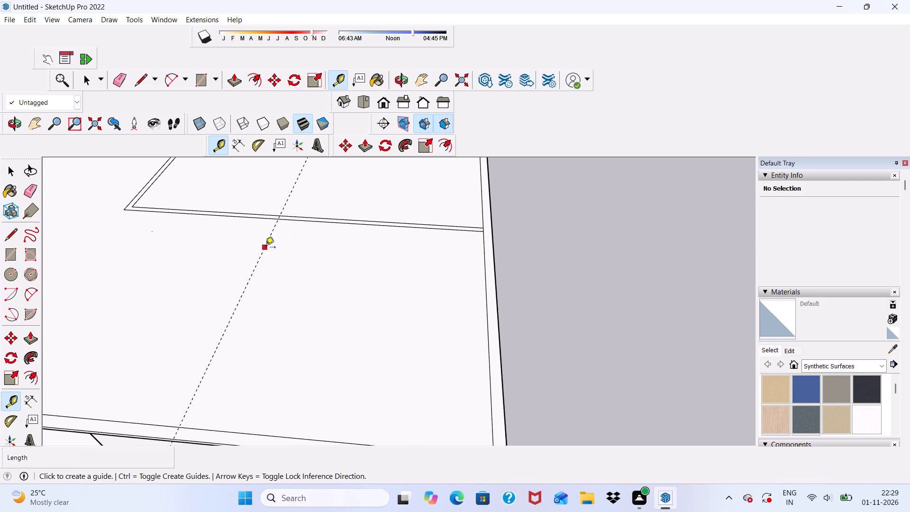
click(265, 248)
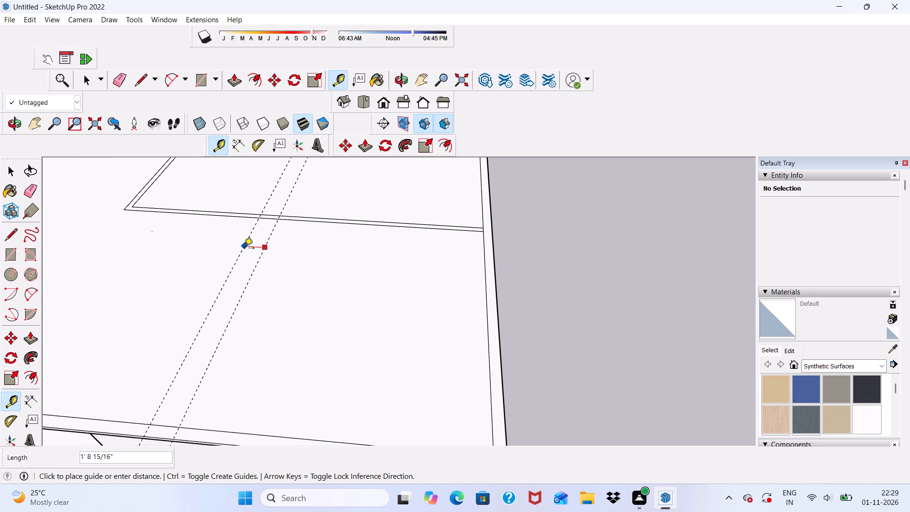
text(6")
key(Return)
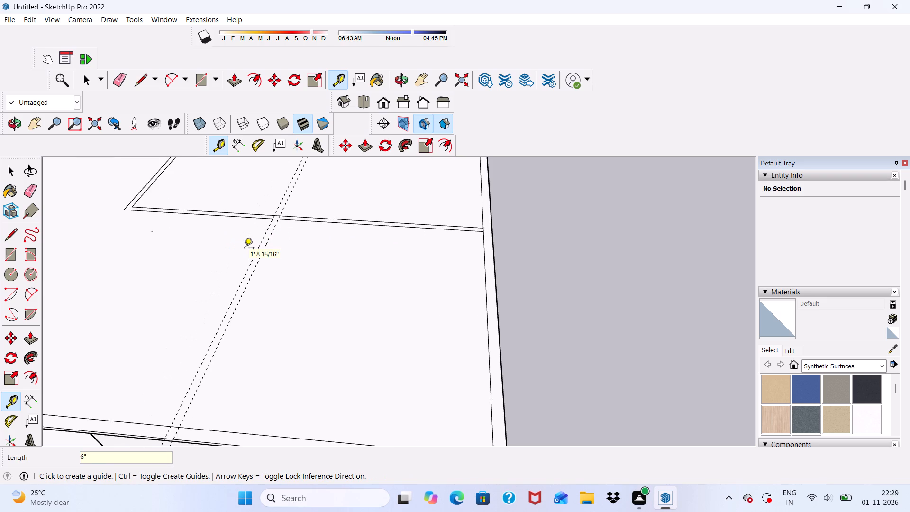
Place a cross guide on the roof, parallel to the front offset line and about 6' 4" inward from it.
click(142, 81)
scroll(205, 173, down, 3)
middle_drag(252, 256, 209, 310)
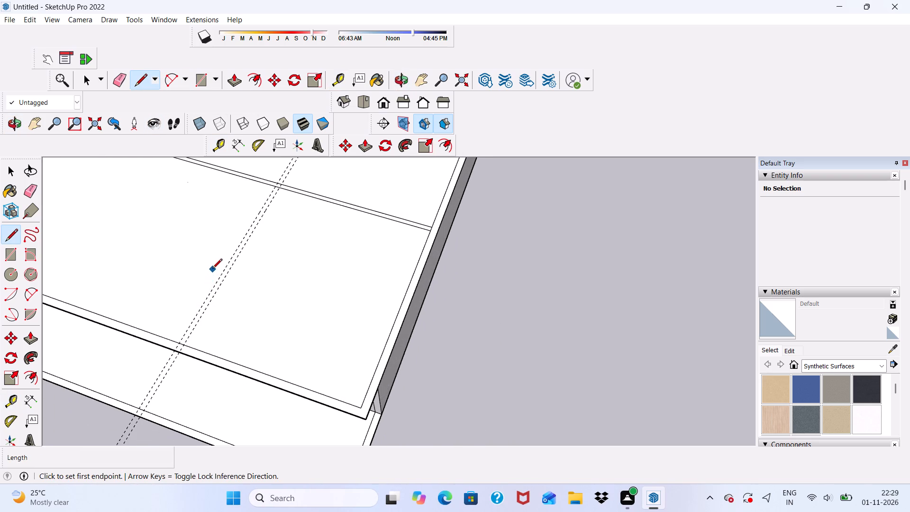
click(217, 142)
scroll(231, 383, up, 4)
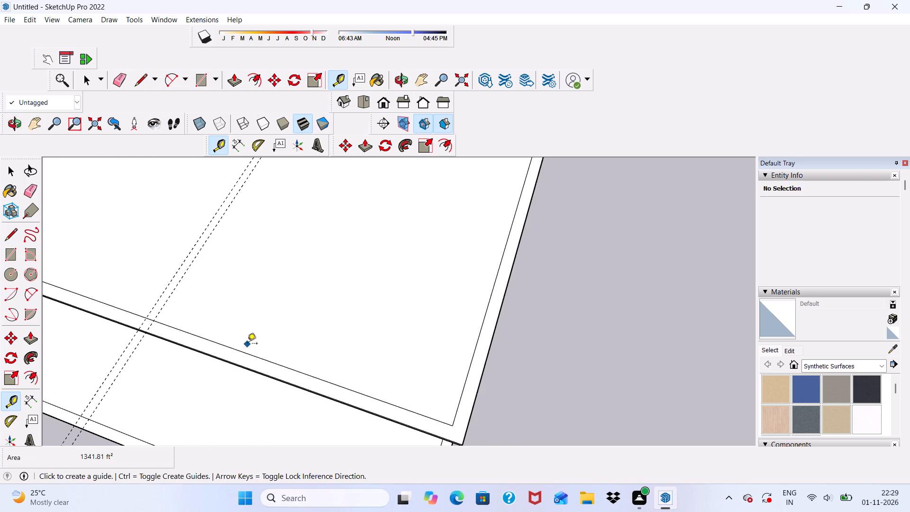
click(247, 353)
scroll(262, 329, down, 8)
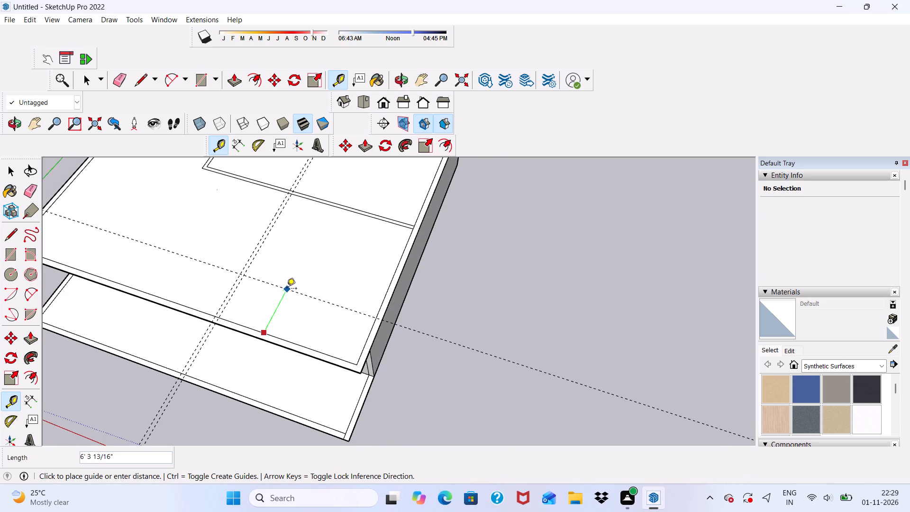
click(287, 289)
Place a second cross guide 6" from the first one, on its side toward the front edge.
scroll(287, 288, up, 4)
click(283, 288)
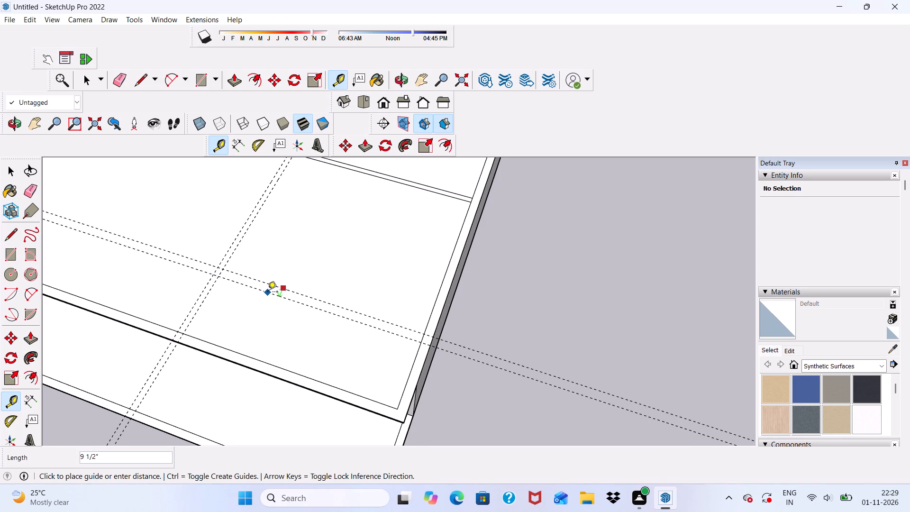
key(6)
key(shift+quotedbl)
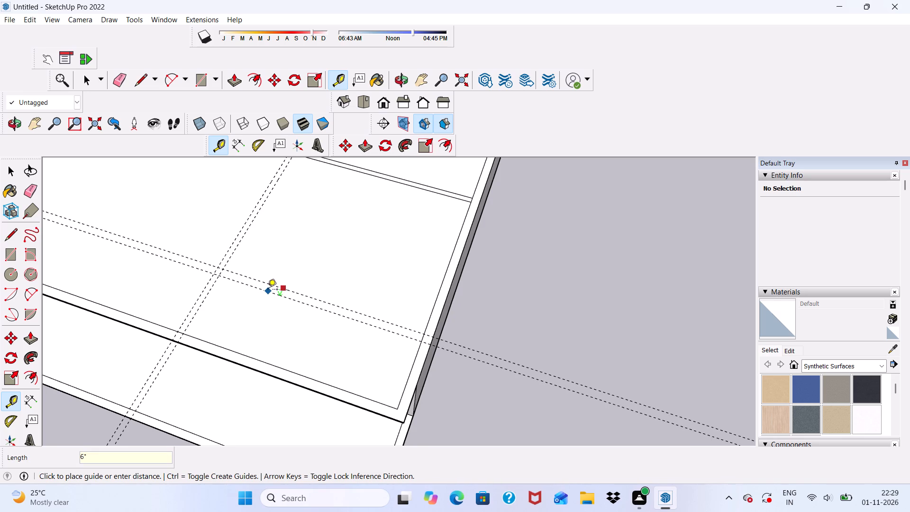
key(Return)
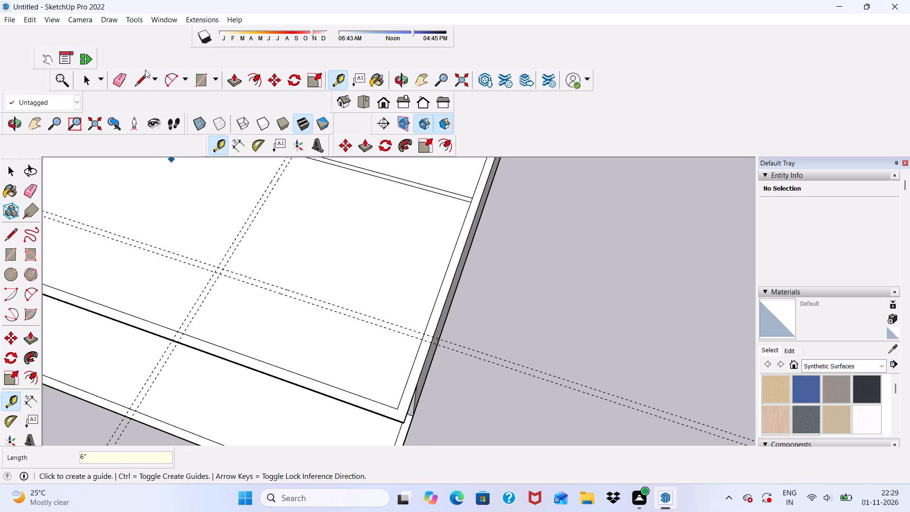
Draw a roof line about 18' long from the right offset line along the rear cross guide to the nearer front-to-back guide.
click(137, 79)
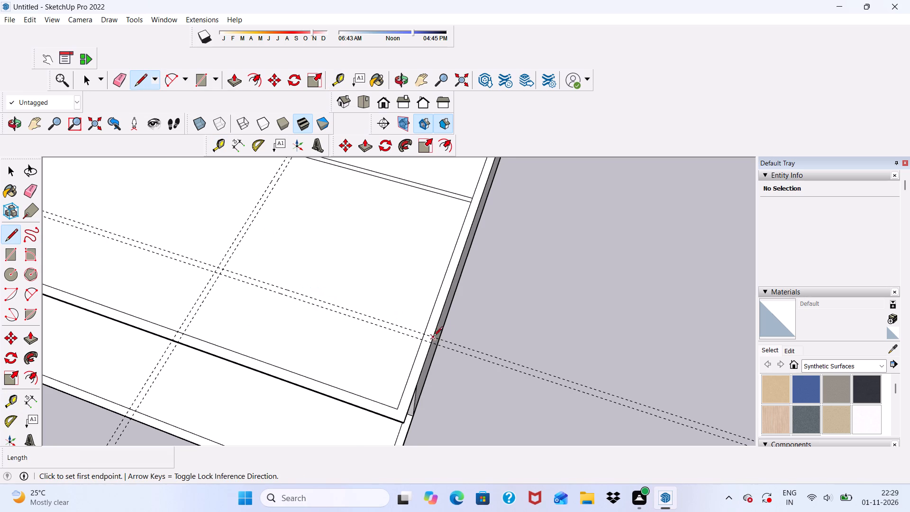
scroll(439, 340, up, 8)
click(398, 324)
scroll(313, 297, down, 4)
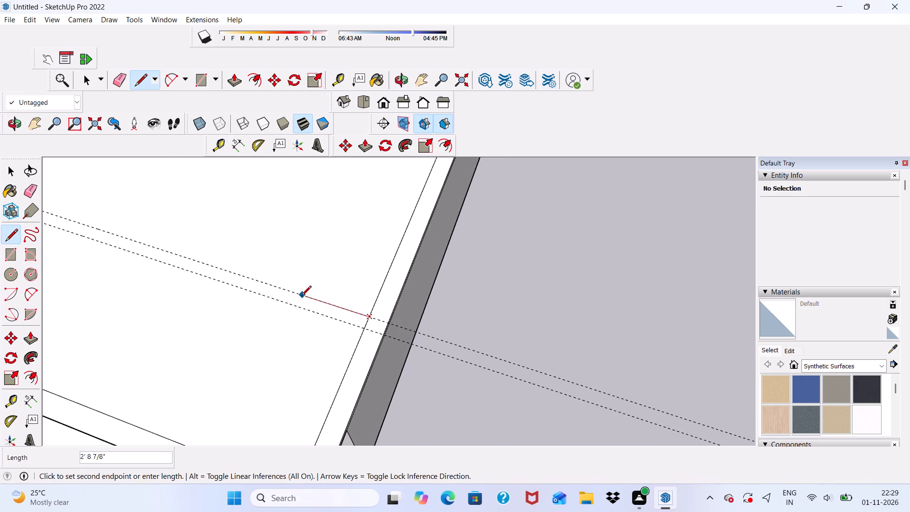
scroll(301, 296, down, 4)
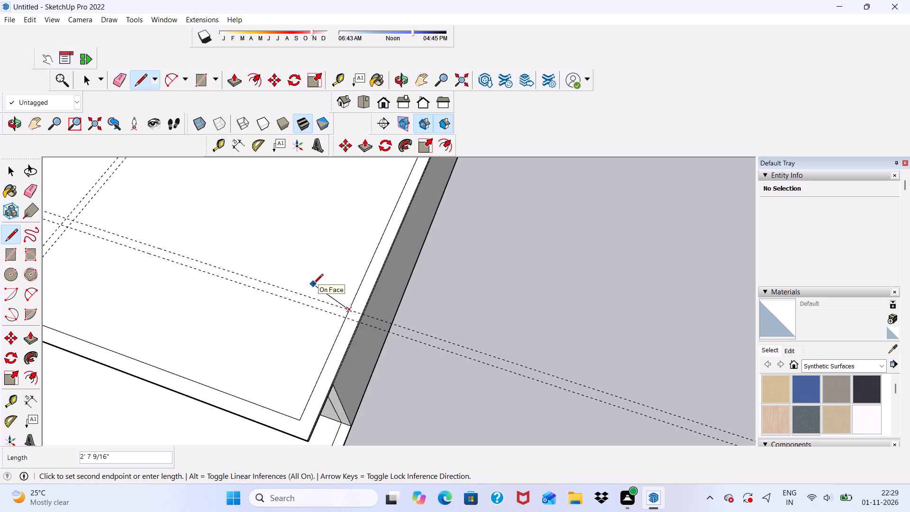
scroll(255, 355, down, 5)
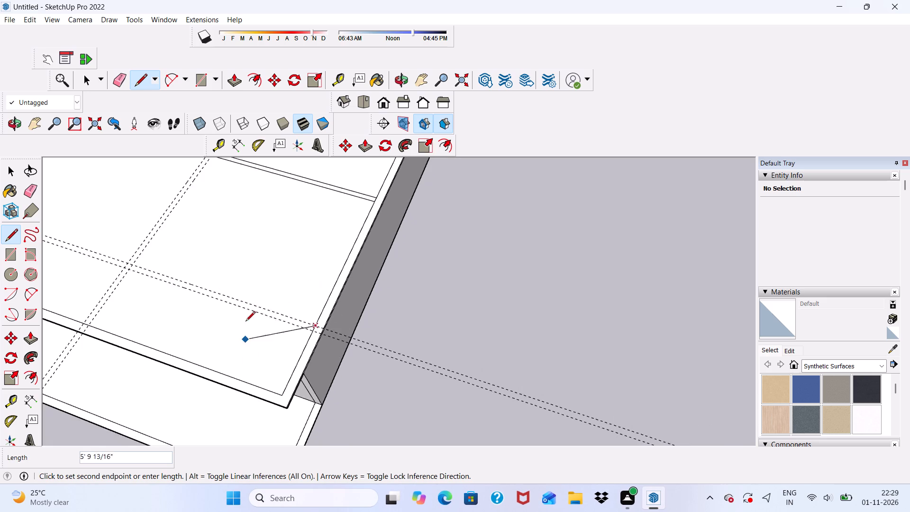
scroll(229, 305, up, 7)
scroll(176, 273, down, 2)
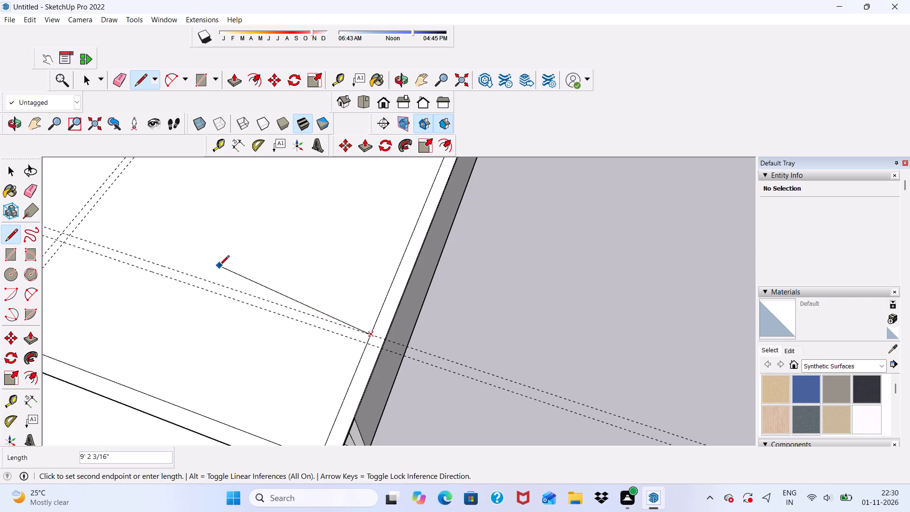
scroll(111, 253, up, 5)
scroll(131, 247, down, 7)
scroll(105, 241, up, 11)
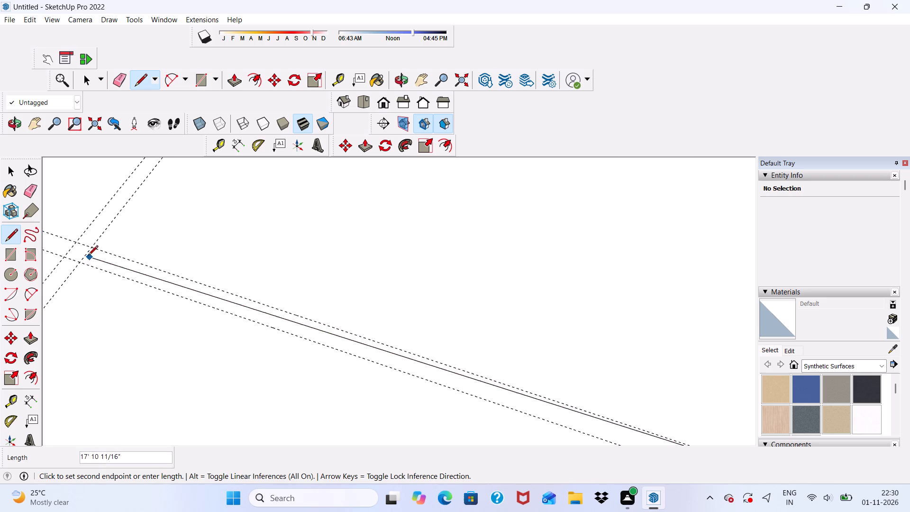
click(86, 249)
Continue the line from that guide intersection along the front-to-back guide, ending at the near line of the existing cross partition.
scroll(109, 257, down, 5)
scroll(123, 252, up, 6)
scroll(106, 246, down, 1)
scroll(109, 263, up, 2)
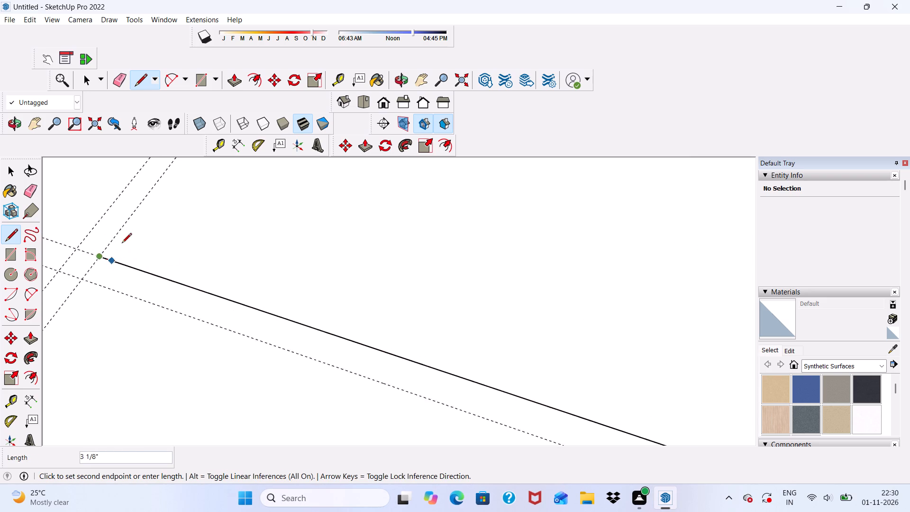
scroll(122, 244, up, 2)
scroll(122, 236, down, 20)
scroll(122, 236, down, 2)
scroll(253, 177, up, 8)
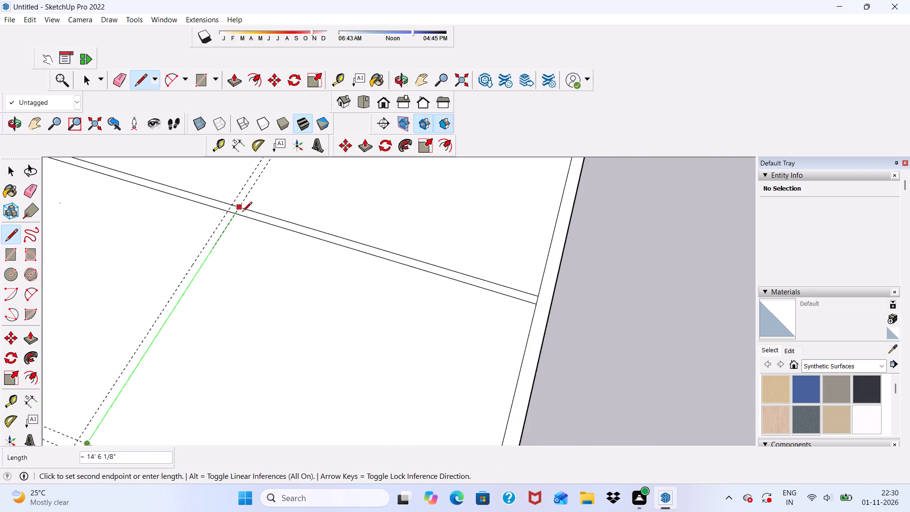
scroll(242, 212, up, 4)
click(227, 219)
Draw the partition's matching second line on the roof along the other guides of the two pairs.
scroll(245, 200, down, 2)
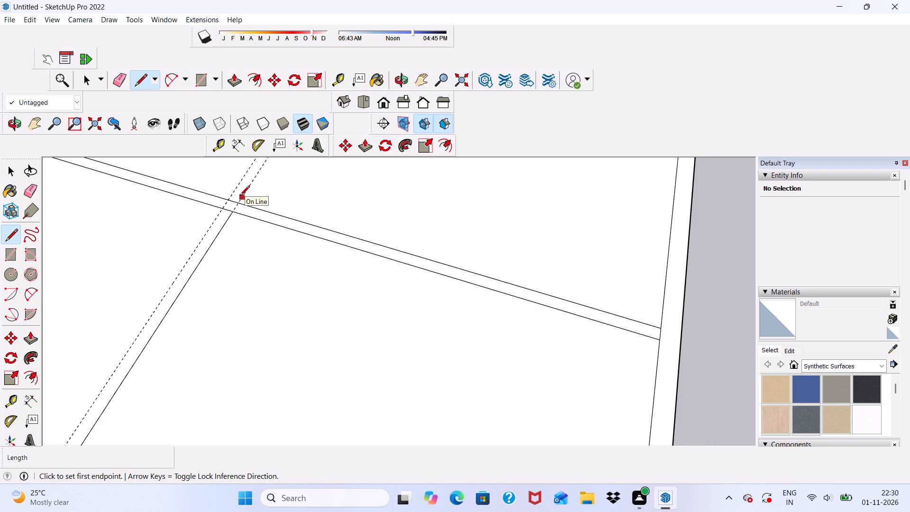
scroll(242, 199, down, 5)
scroll(261, 209, up, 1)
scroll(225, 222, down, 6)
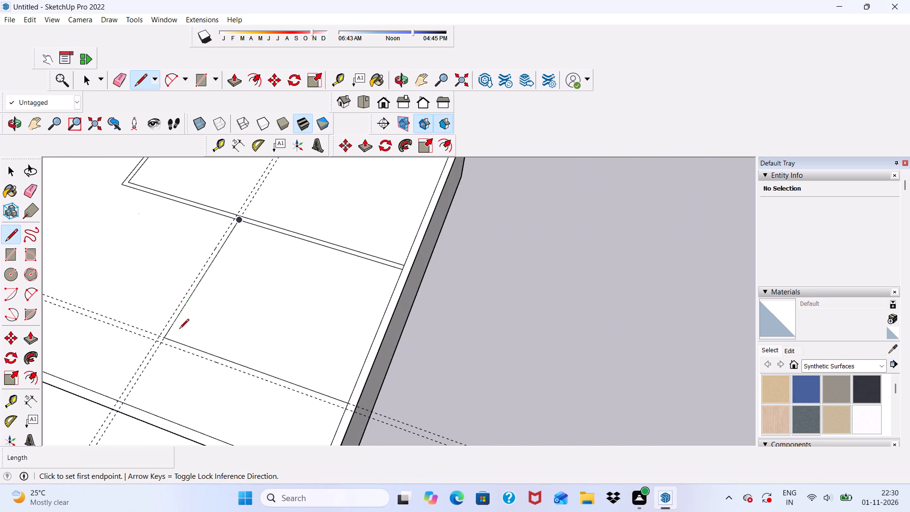
scroll(164, 351, up, 4)
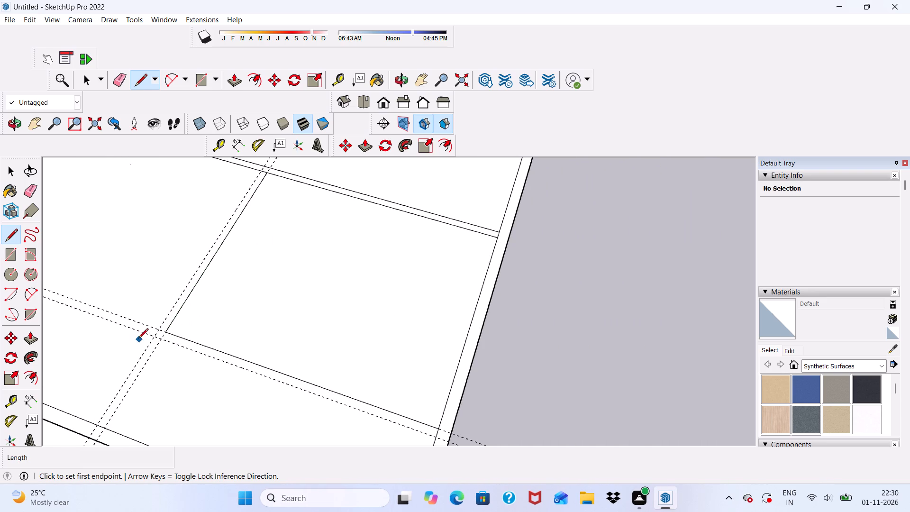
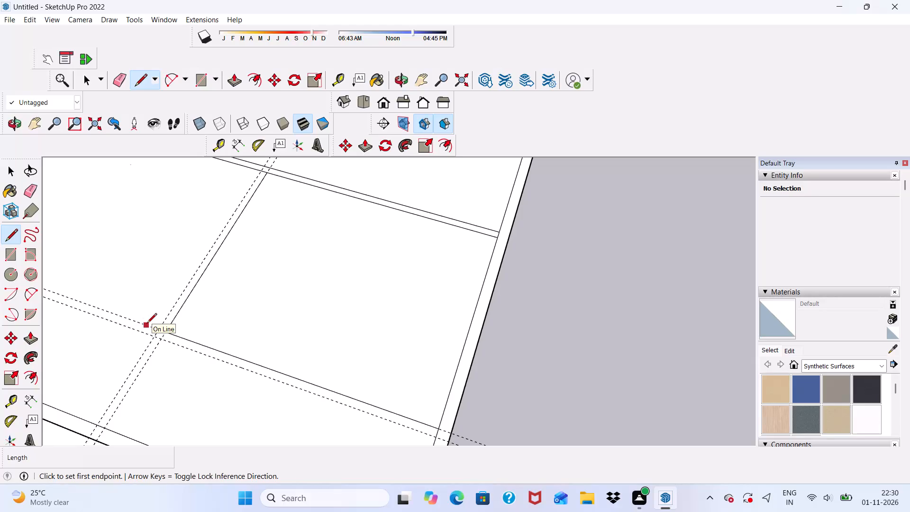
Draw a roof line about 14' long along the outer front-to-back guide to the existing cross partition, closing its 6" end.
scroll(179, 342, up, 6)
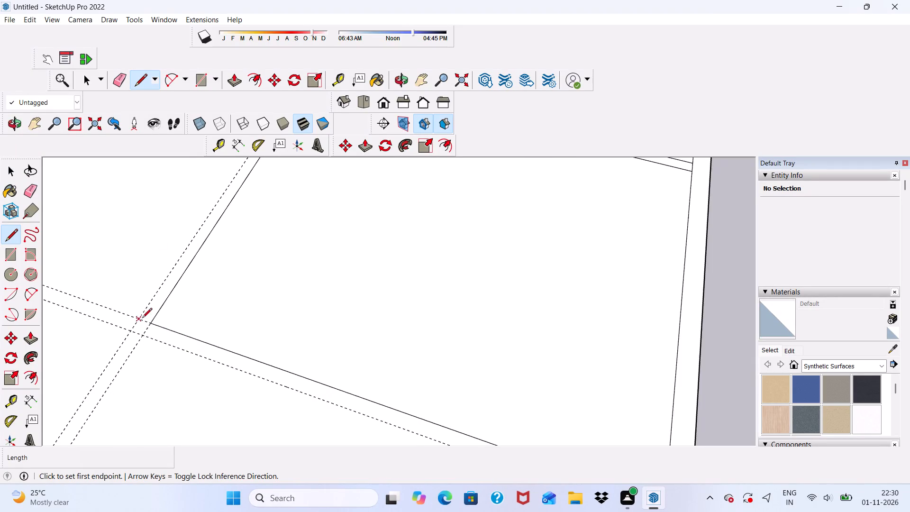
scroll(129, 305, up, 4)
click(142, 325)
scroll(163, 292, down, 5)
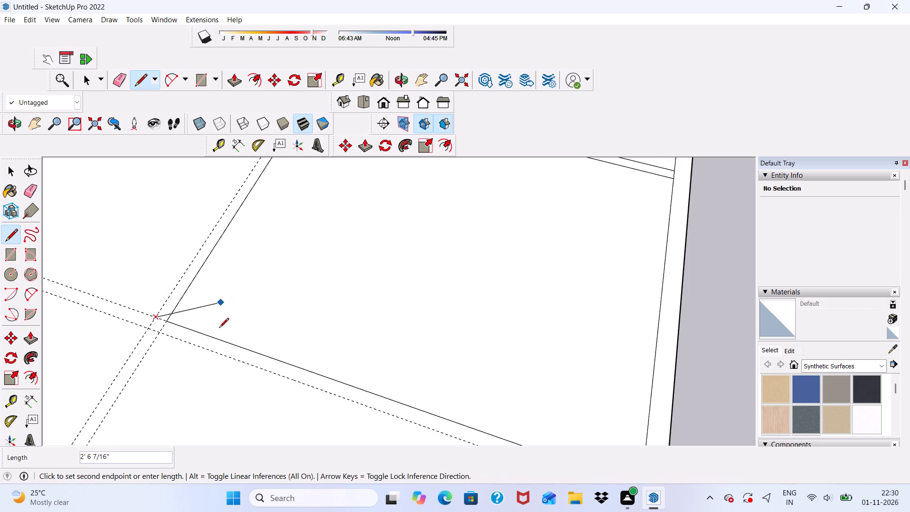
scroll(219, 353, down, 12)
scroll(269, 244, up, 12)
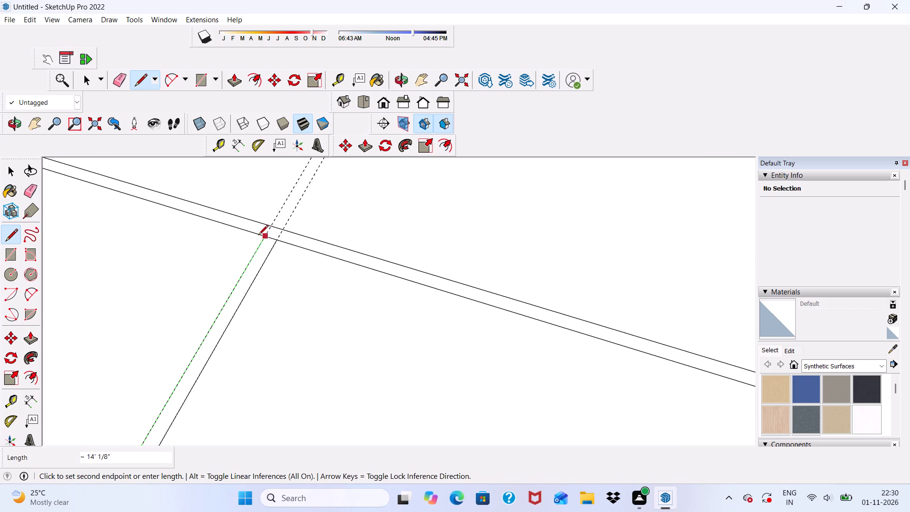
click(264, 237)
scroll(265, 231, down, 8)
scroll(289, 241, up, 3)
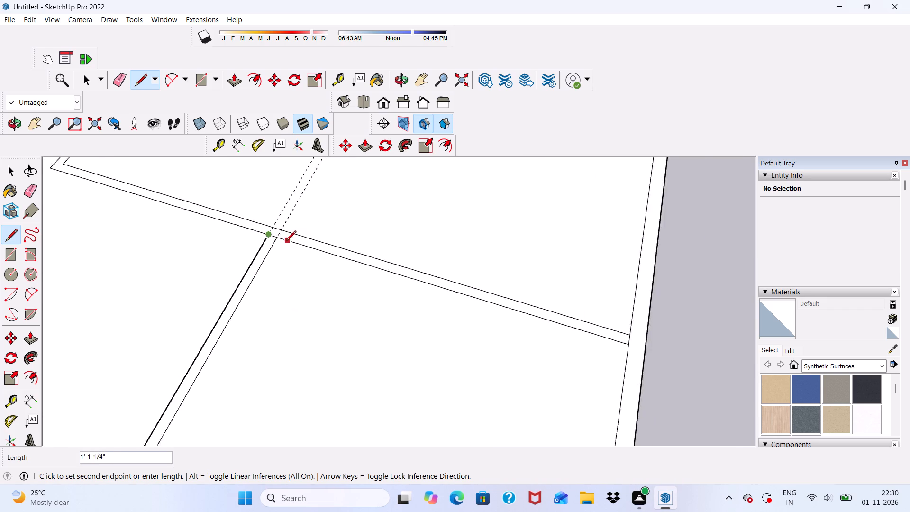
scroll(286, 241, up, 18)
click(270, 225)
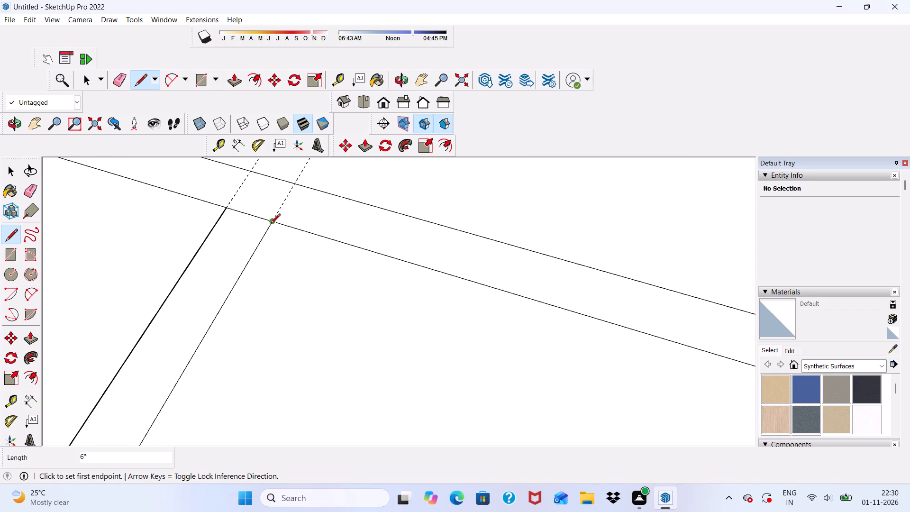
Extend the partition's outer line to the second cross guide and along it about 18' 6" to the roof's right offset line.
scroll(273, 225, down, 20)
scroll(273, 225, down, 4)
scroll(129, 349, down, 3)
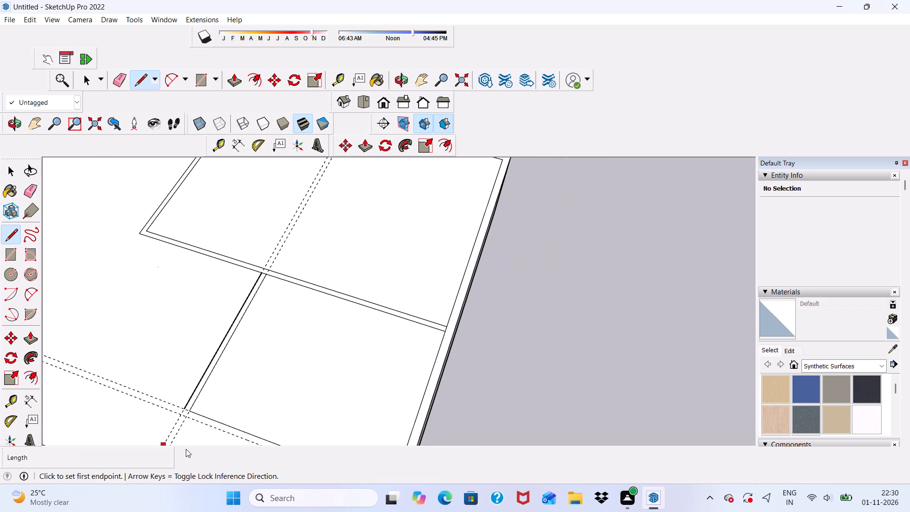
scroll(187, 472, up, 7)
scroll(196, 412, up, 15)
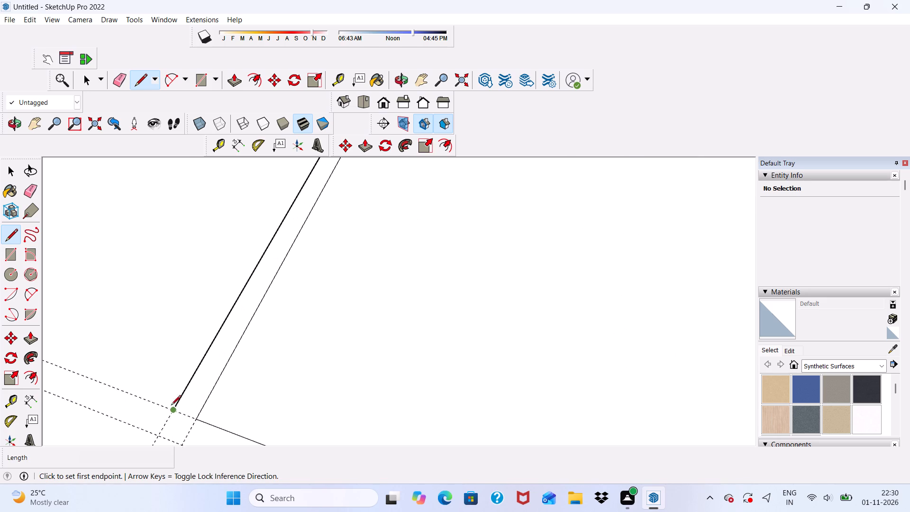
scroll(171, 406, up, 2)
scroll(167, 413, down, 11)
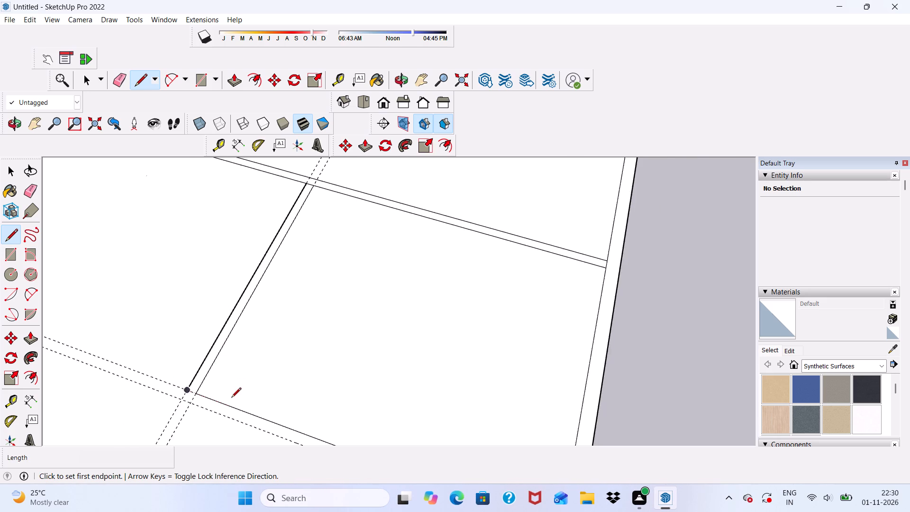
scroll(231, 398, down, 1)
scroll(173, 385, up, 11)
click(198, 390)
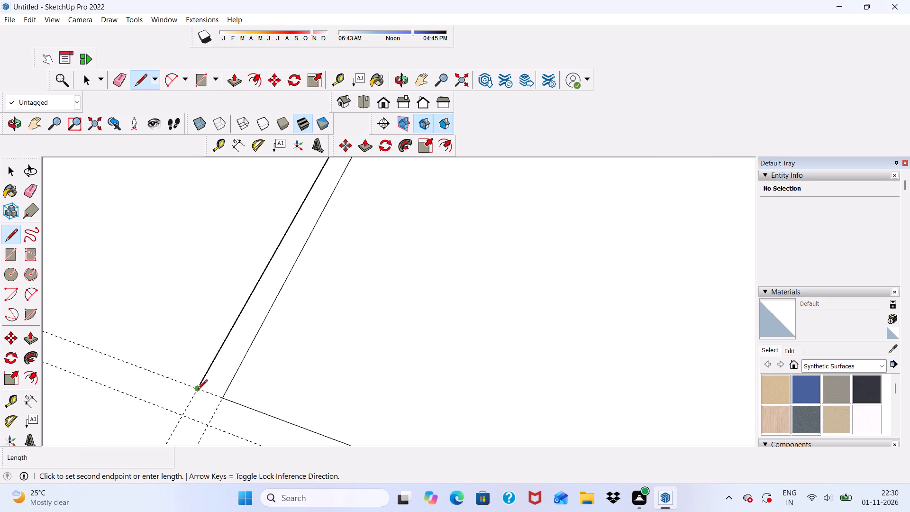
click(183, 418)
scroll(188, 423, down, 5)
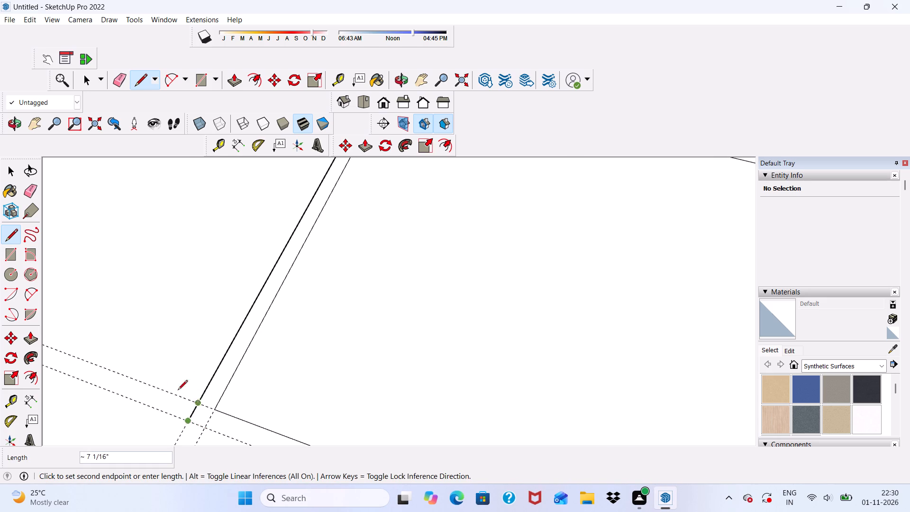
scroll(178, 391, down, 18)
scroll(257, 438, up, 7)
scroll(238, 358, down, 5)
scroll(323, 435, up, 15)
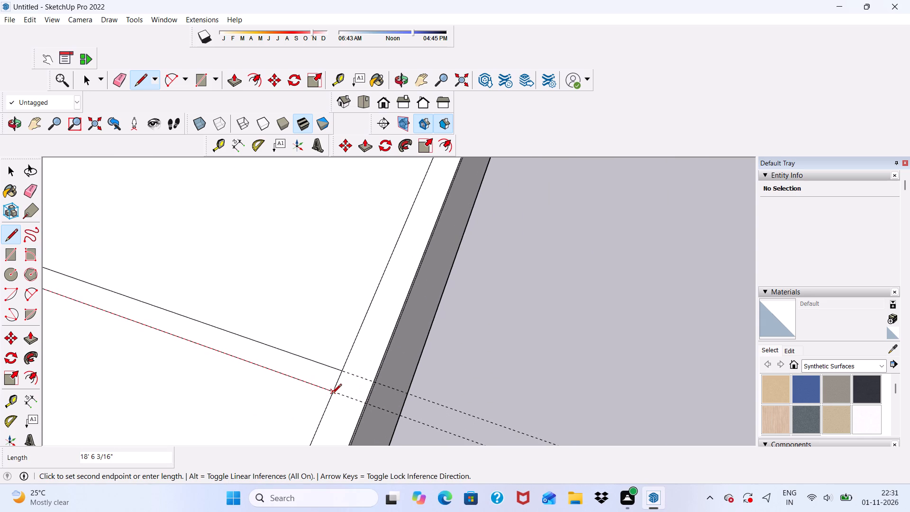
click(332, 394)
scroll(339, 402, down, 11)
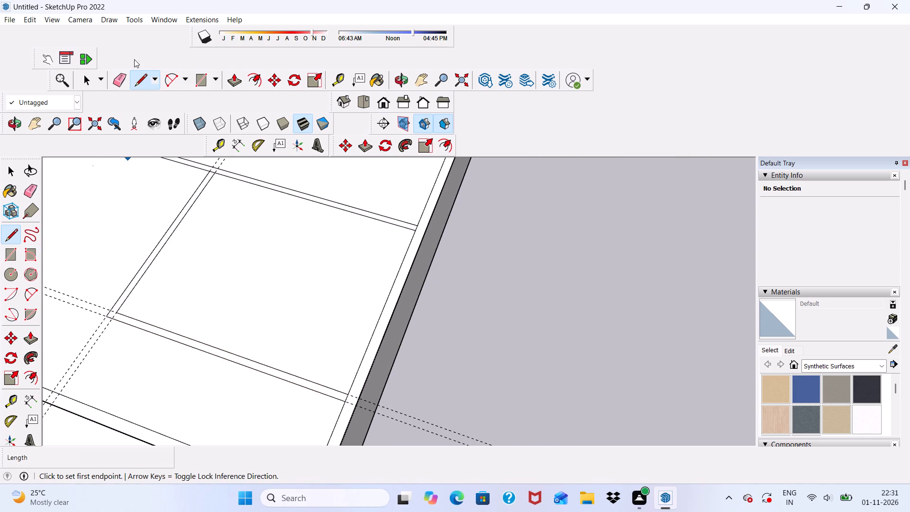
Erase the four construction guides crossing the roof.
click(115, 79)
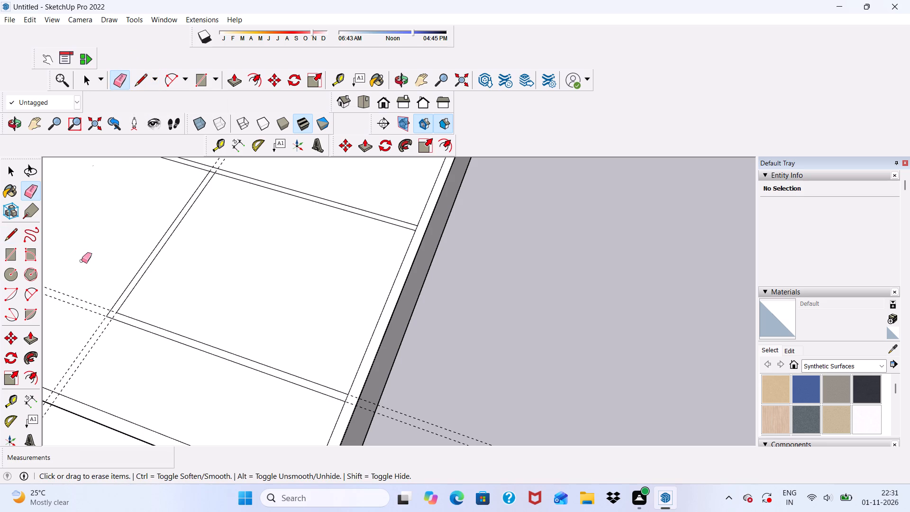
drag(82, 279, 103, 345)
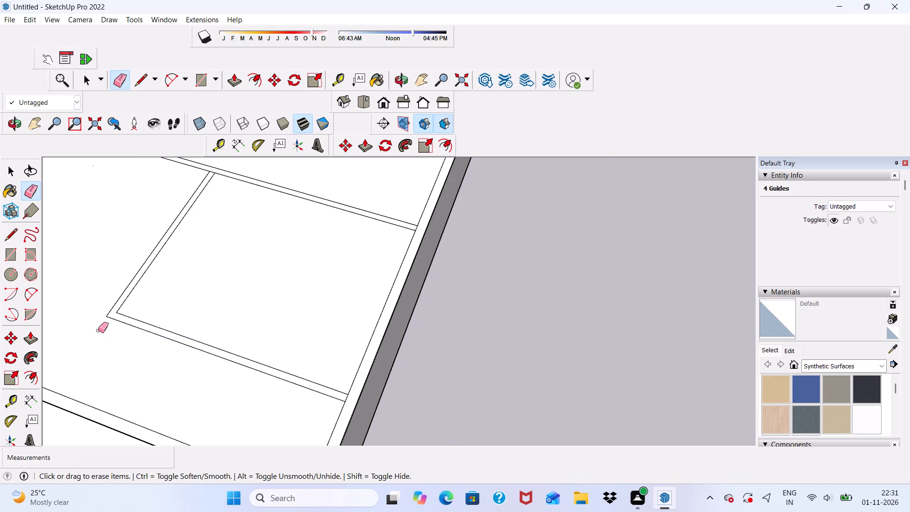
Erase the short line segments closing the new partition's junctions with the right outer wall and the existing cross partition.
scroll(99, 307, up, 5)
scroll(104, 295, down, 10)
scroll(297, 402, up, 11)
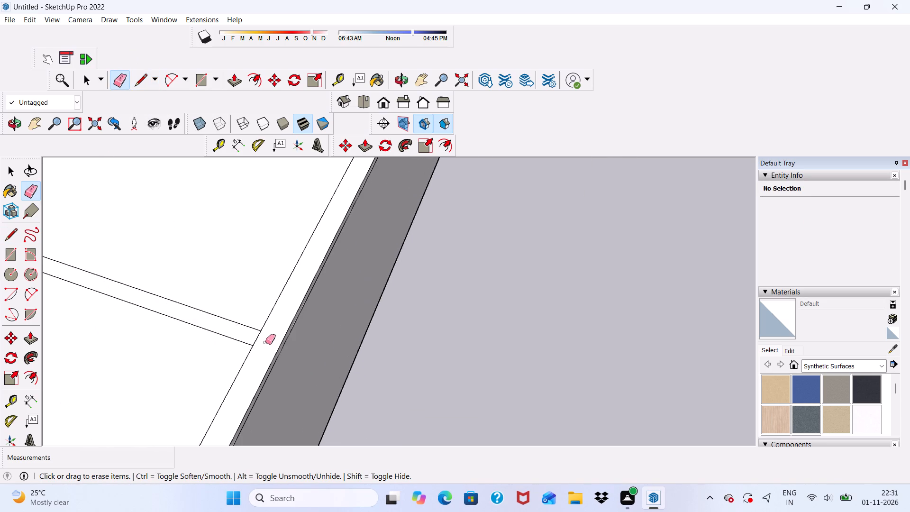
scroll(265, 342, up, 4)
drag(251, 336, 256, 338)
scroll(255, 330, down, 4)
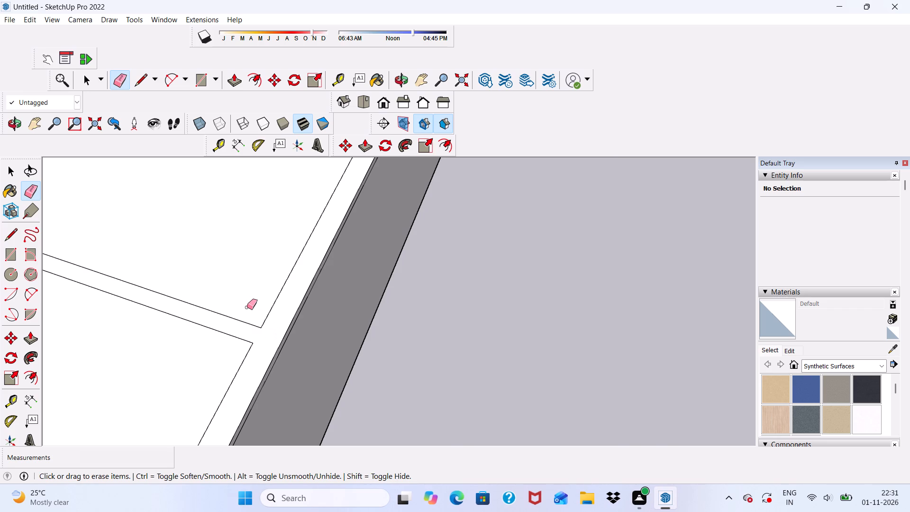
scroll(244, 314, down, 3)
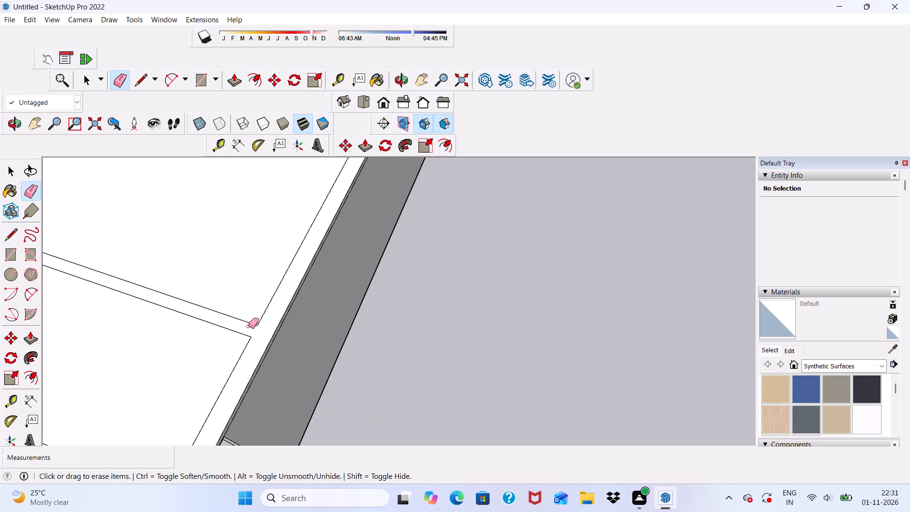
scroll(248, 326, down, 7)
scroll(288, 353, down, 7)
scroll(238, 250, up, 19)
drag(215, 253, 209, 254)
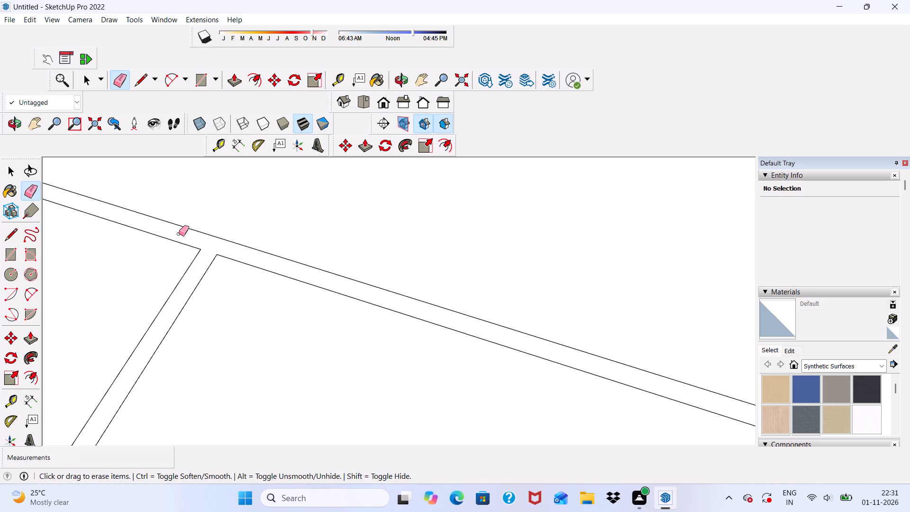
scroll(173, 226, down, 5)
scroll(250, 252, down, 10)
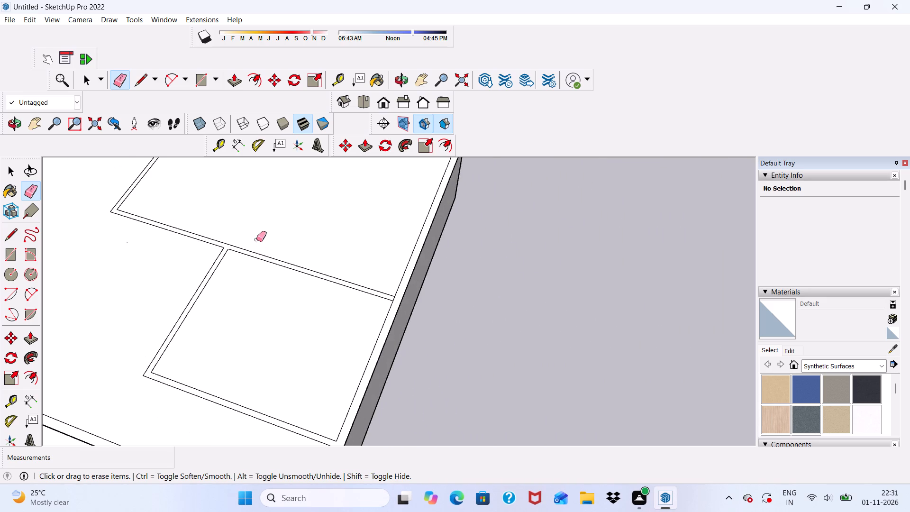
Examine the roof's partition layout and the walls beneath it from several sides and heights.
scroll(240, 236, down, 5)
scroll(256, 294, down, 2)
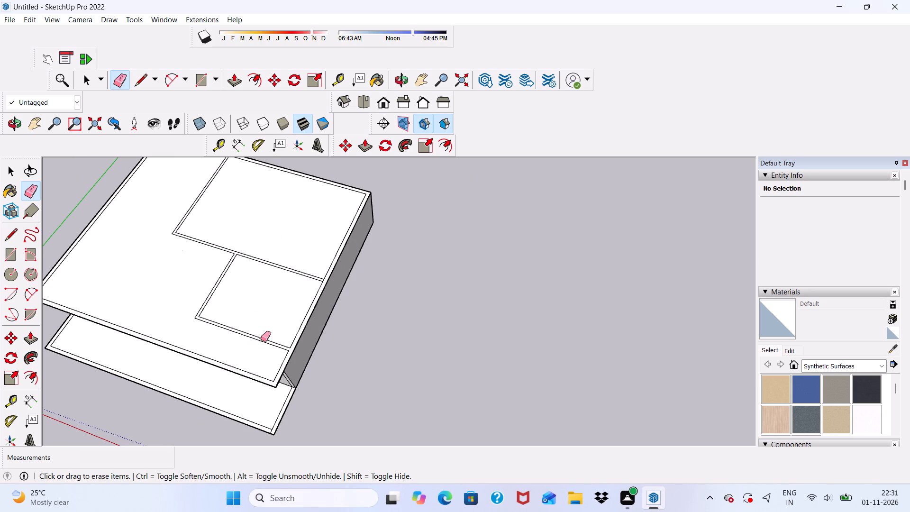
scroll(292, 337, down, 2)
middle_drag(296, 339, 382, 213)
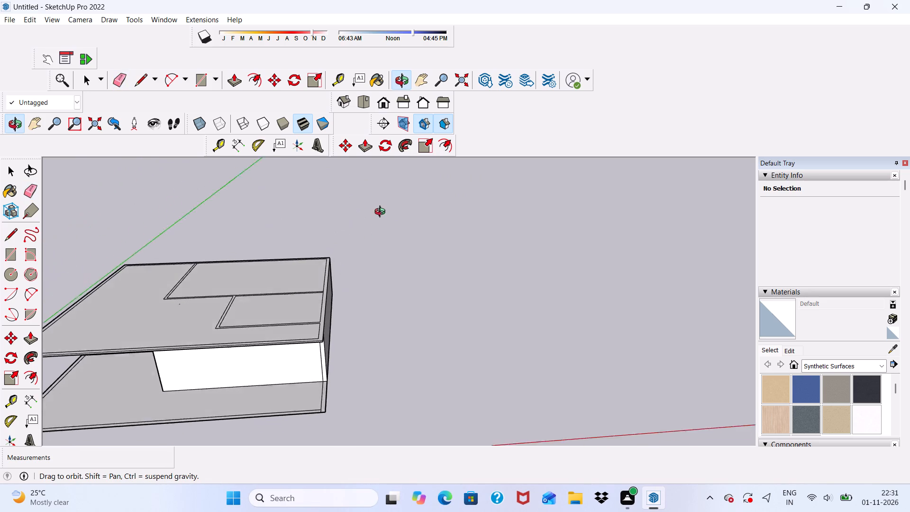
middle_drag(382, 213, 382, 207)
middle_drag(271, 257, 208, 229)
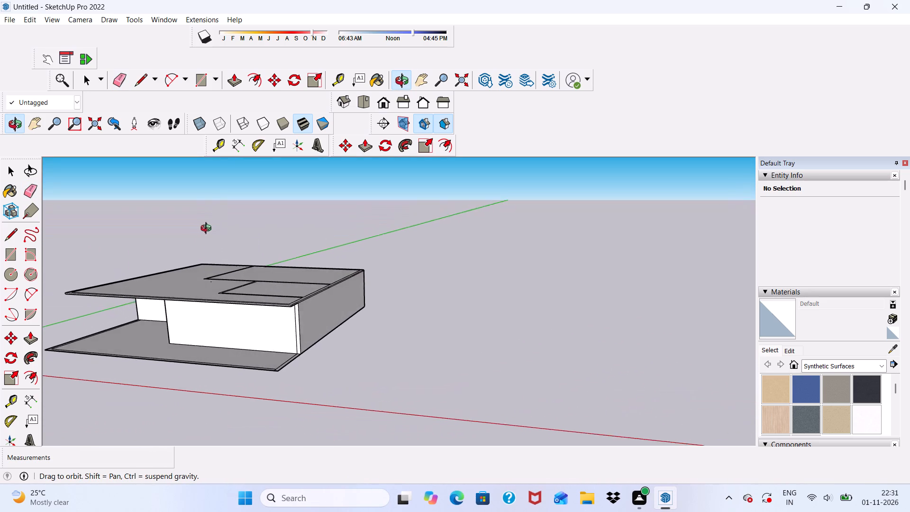
middle_drag(208, 229, 162, 239)
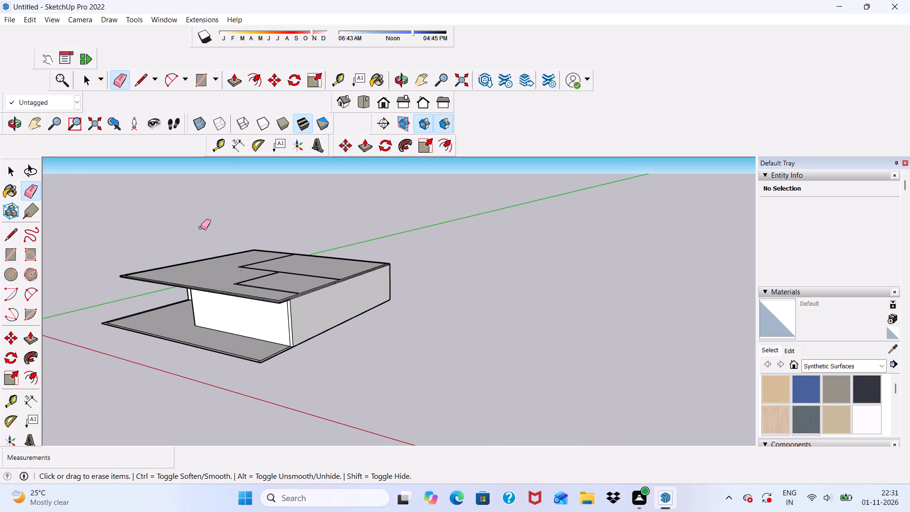
scroll(213, 233, down, 4)
scroll(259, 283, up, 14)
middle_drag(197, 276, 335, 319)
scroll(341, 262, down, 9)
scroll(368, 293, down, 2)
middle_drag(375, 306, 376, 291)
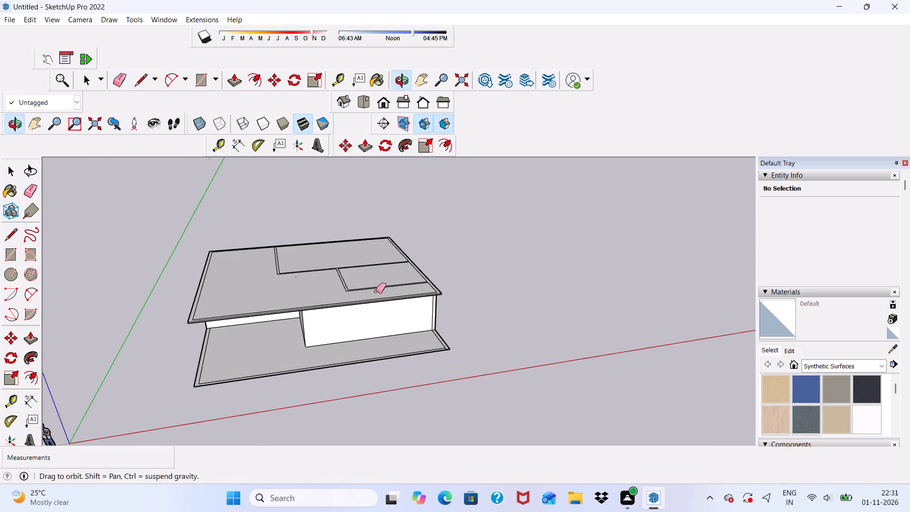
middle_drag(376, 291, 376, 292)
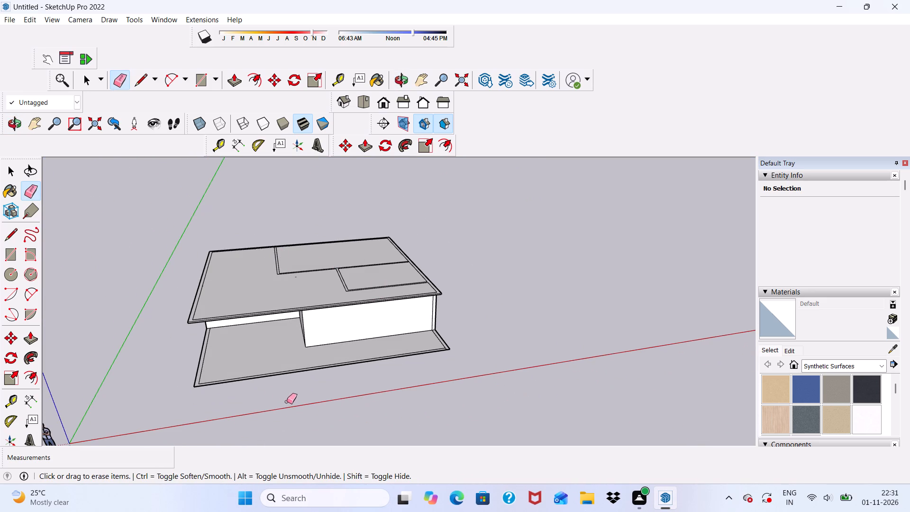
key(space)
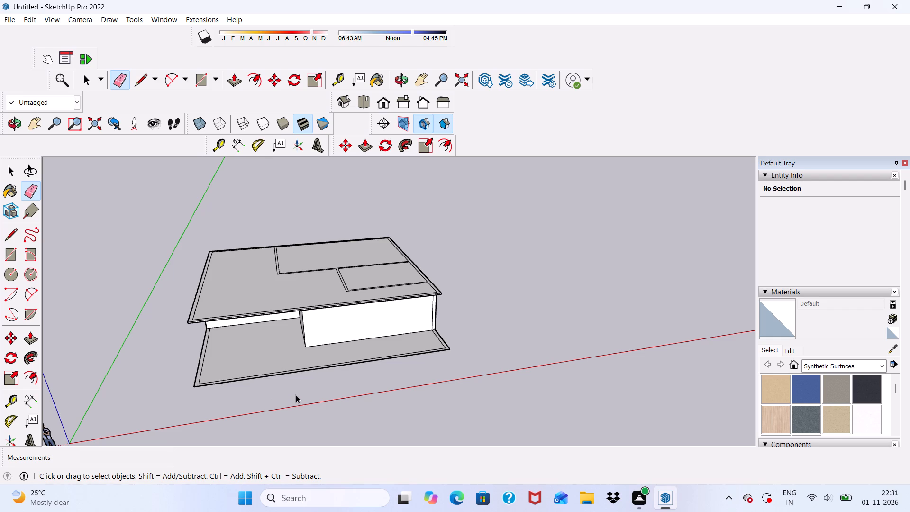
scroll(203, 306, down, 4)
middle_drag(282, 346, 286, 345)
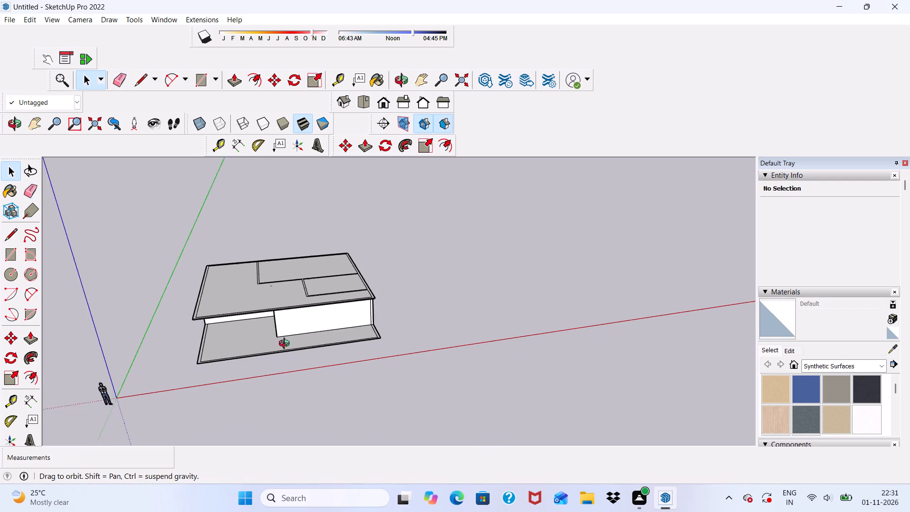
middle_drag(286, 345, 276, 299)
scroll(276, 299, up, 1)
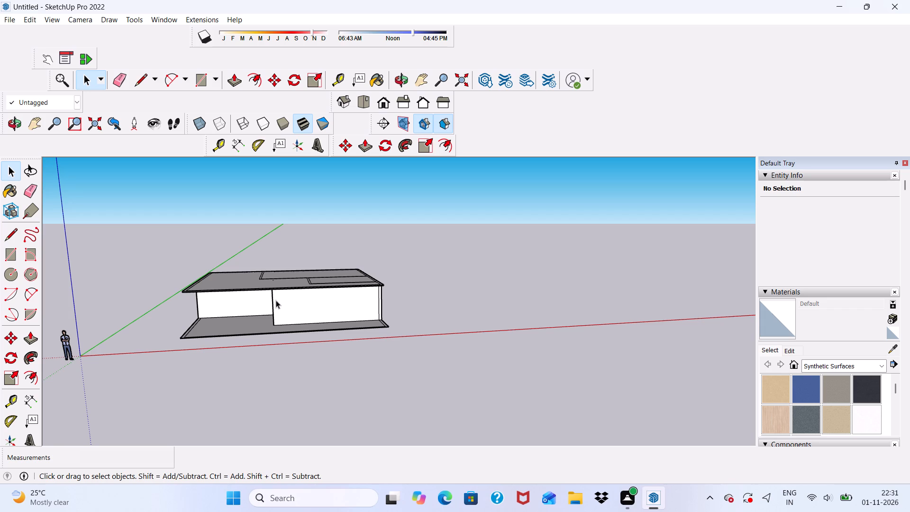
scroll(233, 288, down, 1)
scroll(290, 290, up, 6)
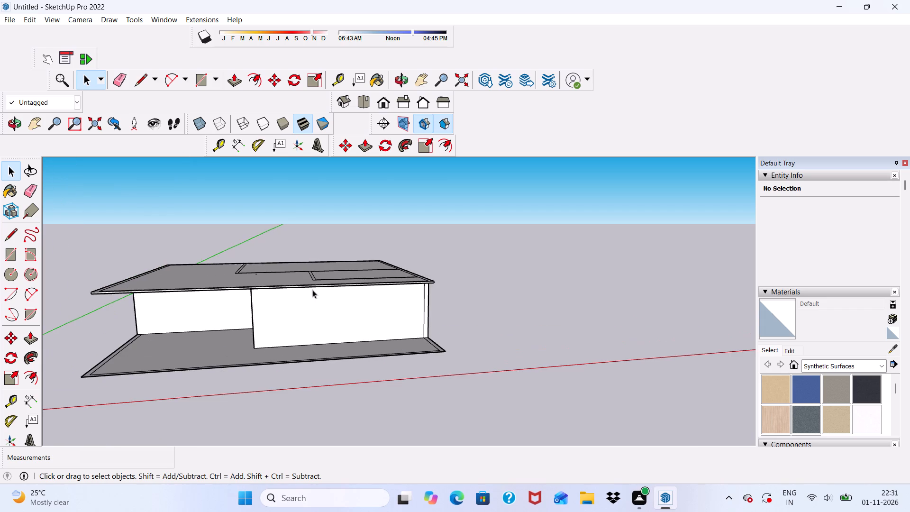
middle_drag(328, 295, 305, 374)
key(space)
scroll(307, 303, down, 3)
middle_drag(322, 307, 291, 347)
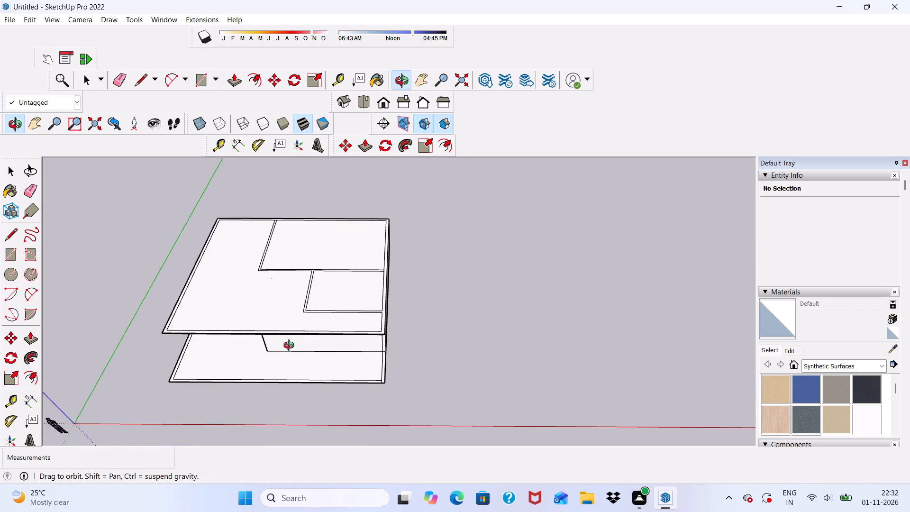
middle_drag(291, 347, 283, 296)
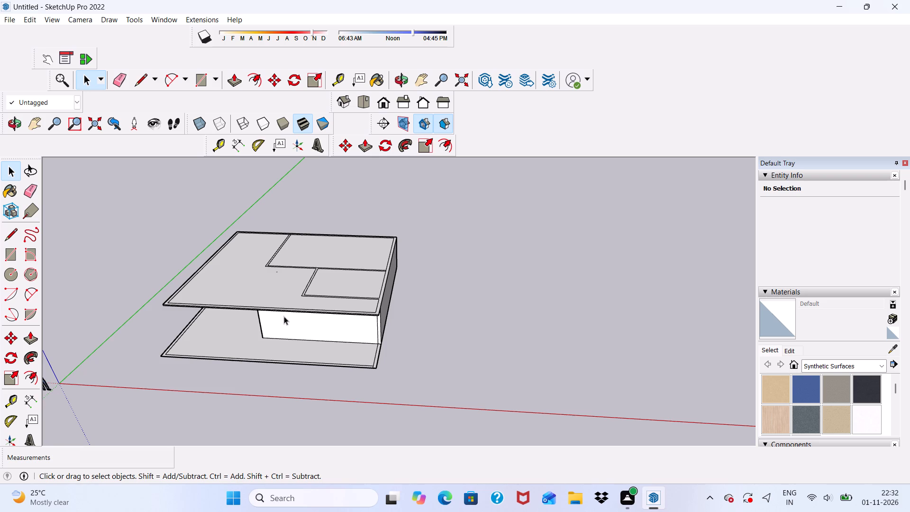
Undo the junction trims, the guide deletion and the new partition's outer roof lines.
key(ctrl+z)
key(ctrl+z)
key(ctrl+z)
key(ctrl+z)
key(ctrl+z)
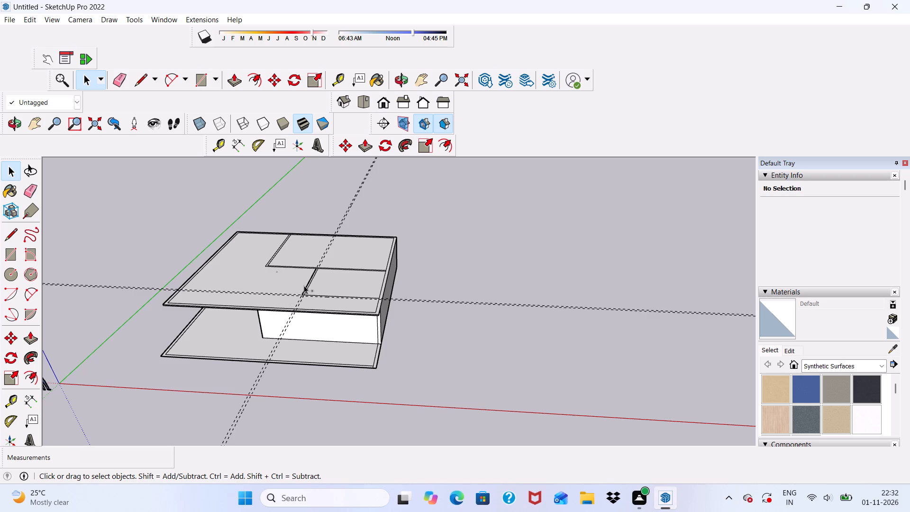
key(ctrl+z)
Erase the four guides and all the partition lines drawn on the roof, keeping the perimeter offset.
click(118, 78)
scroll(257, 217, up, 3)
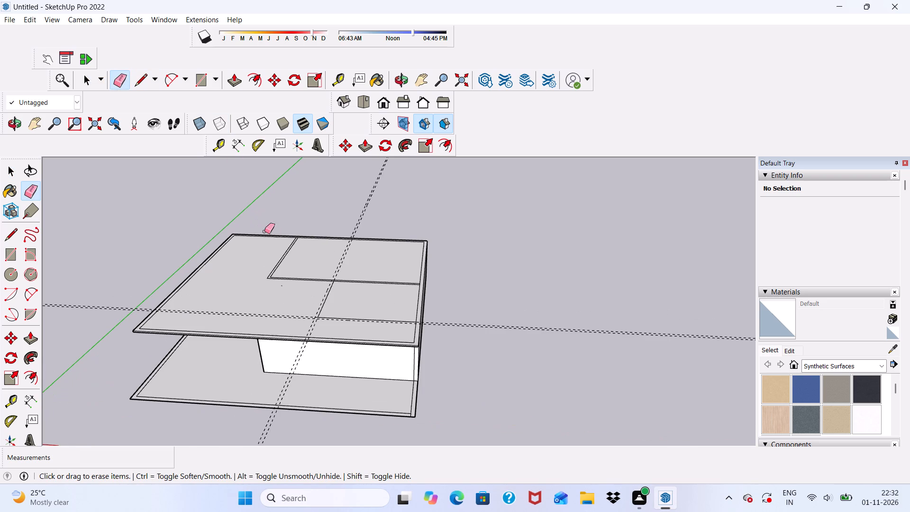
drag(267, 243, 334, 331)
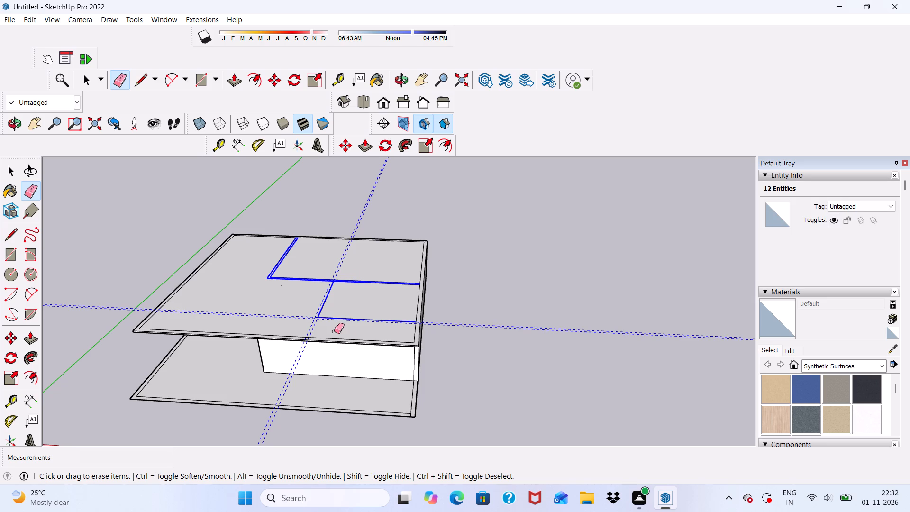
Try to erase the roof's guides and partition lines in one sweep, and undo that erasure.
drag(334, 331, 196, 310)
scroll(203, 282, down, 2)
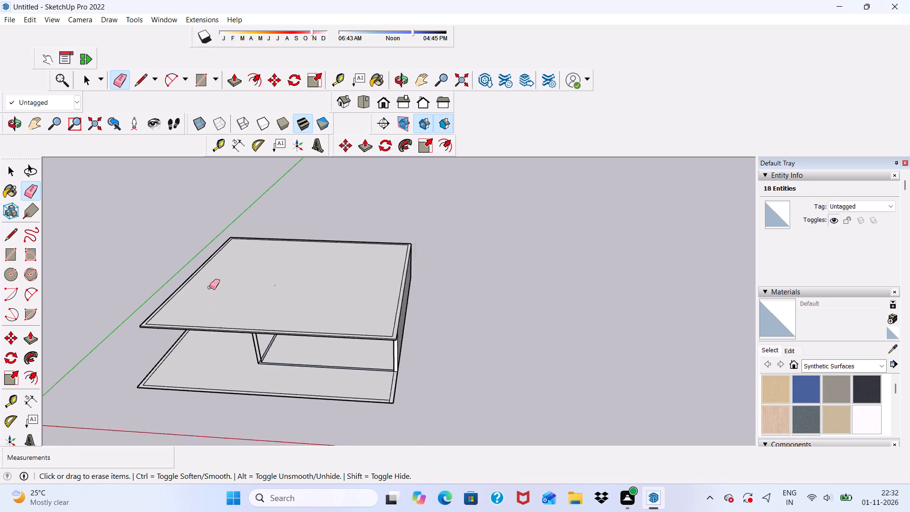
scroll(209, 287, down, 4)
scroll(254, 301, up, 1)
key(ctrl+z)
Erase the guides and the partition lines drawn on the roof, keeping the perimeter offset lines.
scroll(281, 316, up, 4)
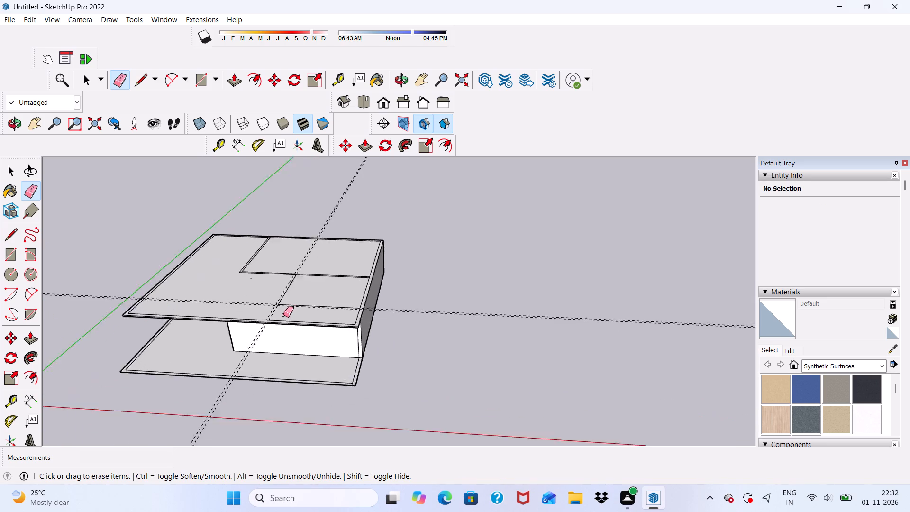
scroll(283, 315, up, 2)
middle_drag(288, 314, 253, 240)
scroll(253, 240, up, 10)
drag(279, 303, 298, 317)
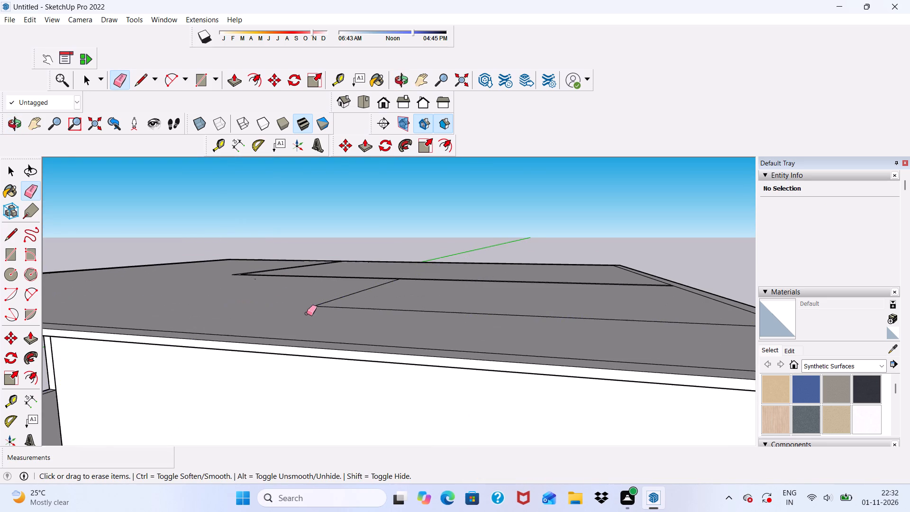
drag(313, 300, 320, 311)
drag(356, 276, 360, 284)
scroll(309, 271, down, 5)
middle_drag(308, 304, 308, 344)
scroll(278, 261, up, 4)
drag(259, 247, 269, 263)
Examine the cleared roof slab, its front overhang and the walls beneath from above, below and the front.
scroll(273, 251, down, 7)
middle_drag(315, 280, 399, 173)
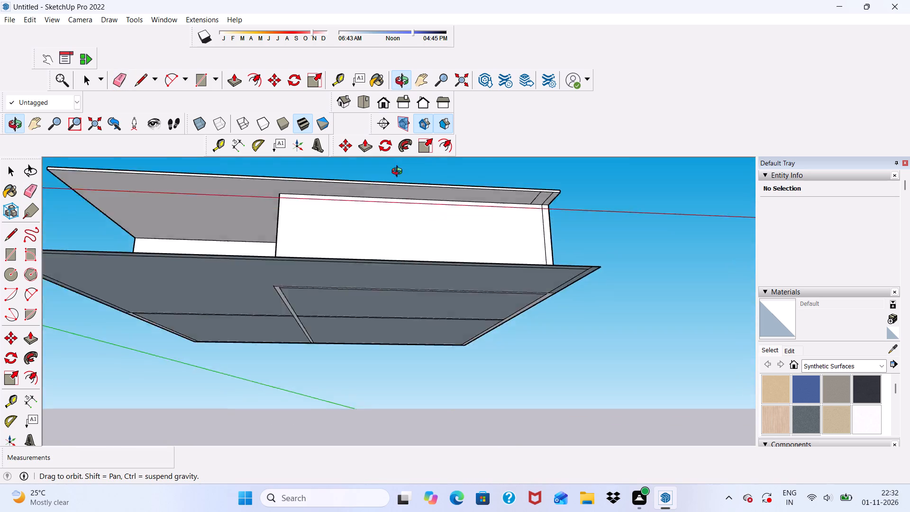
middle_drag(399, 173, 325, 235)
scroll(358, 269, up, 5)
scroll(352, 253, down, 4)
middle_drag(353, 264, 354, 271)
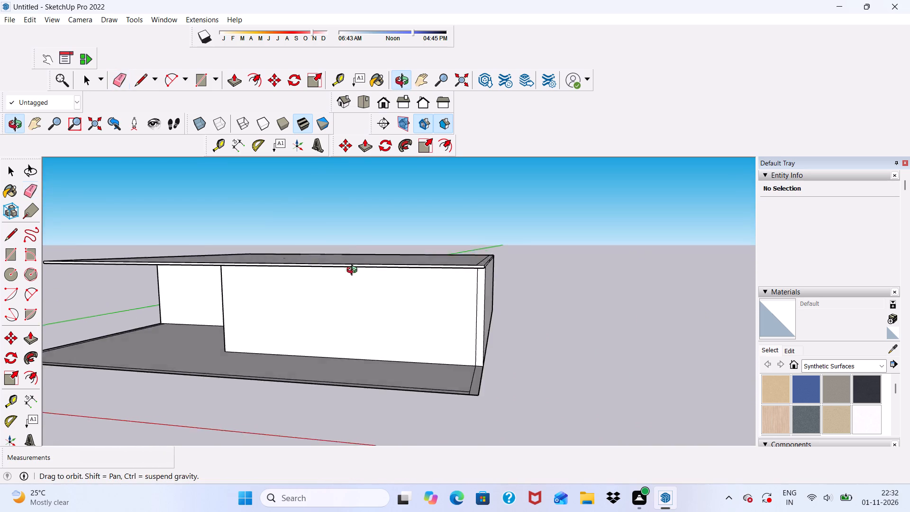
middle_drag(354, 271, 352, 343)
key(space)
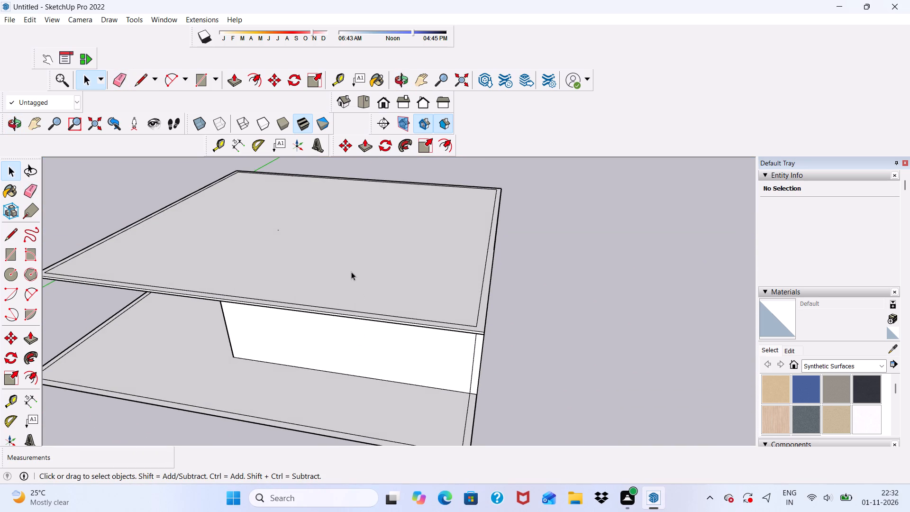
scroll(352, 275, down, 5)
middle_drag(367, 258, 373, 305)
middle_drag(372, 353, 376, 283)
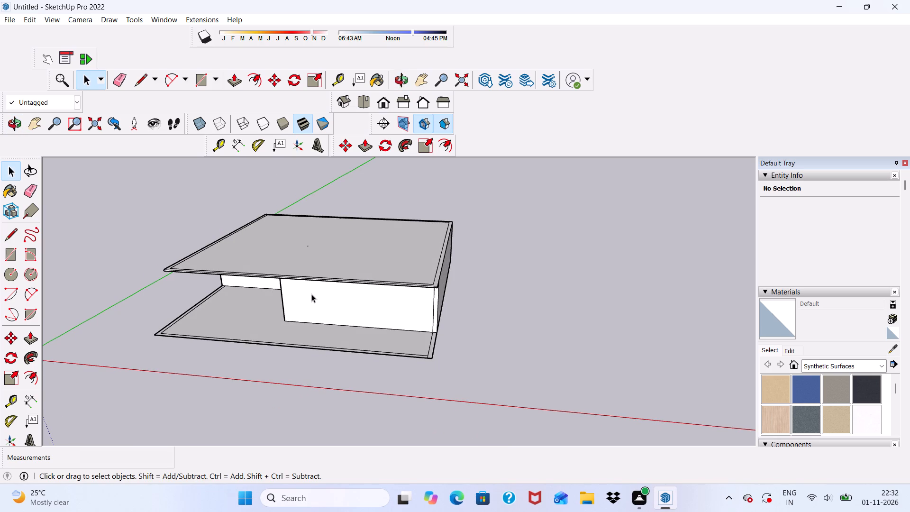
middle_drag(314, 351, 331, 311)
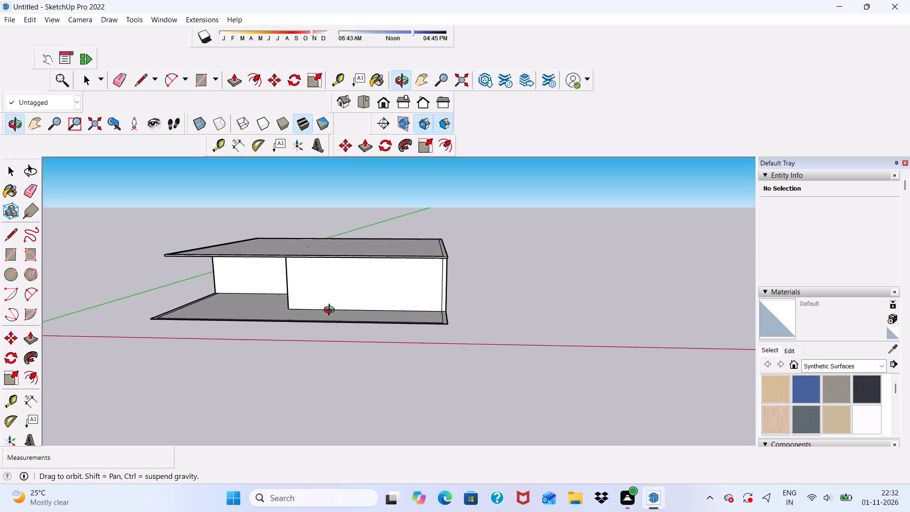
middle_drag(331, 311, 344, 300)
middle_drag(355, 279, 355, 311)
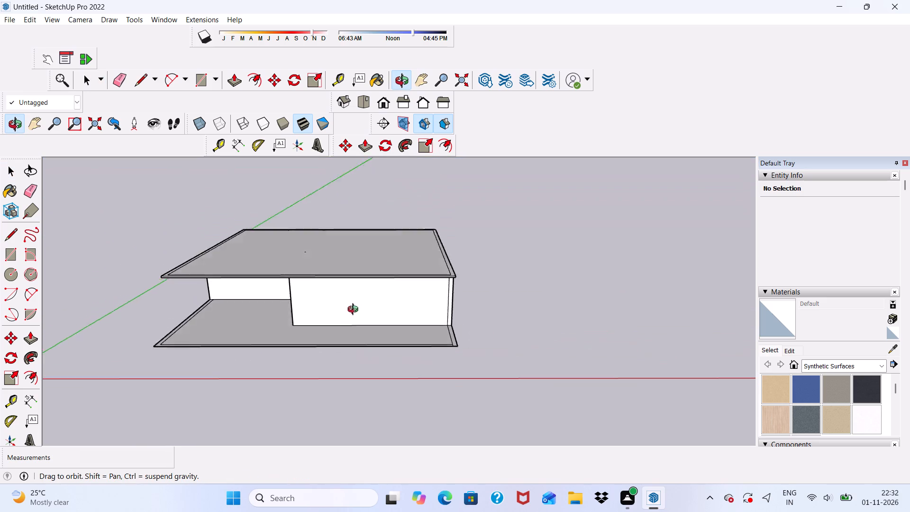
middle_drag(355, 311, 359, 220)
scroll(359, 220, up, 6)
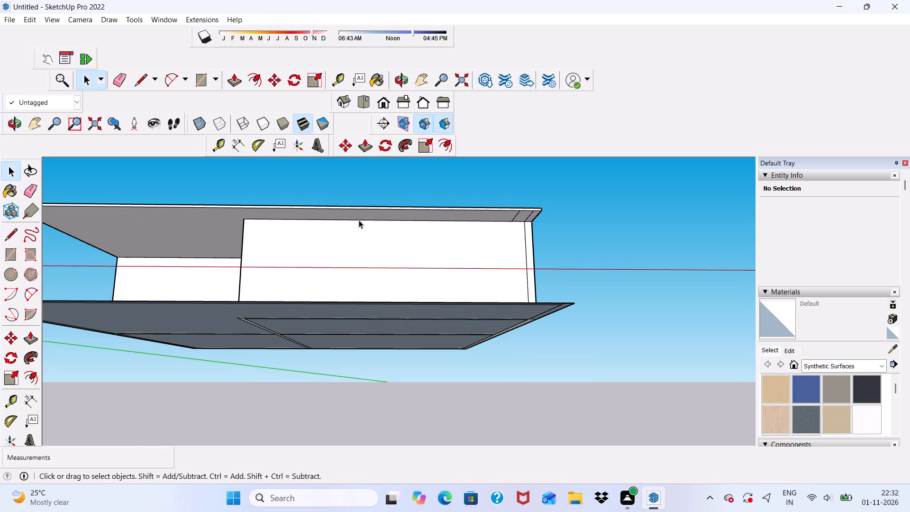
scroll(359, 220, up, 5)
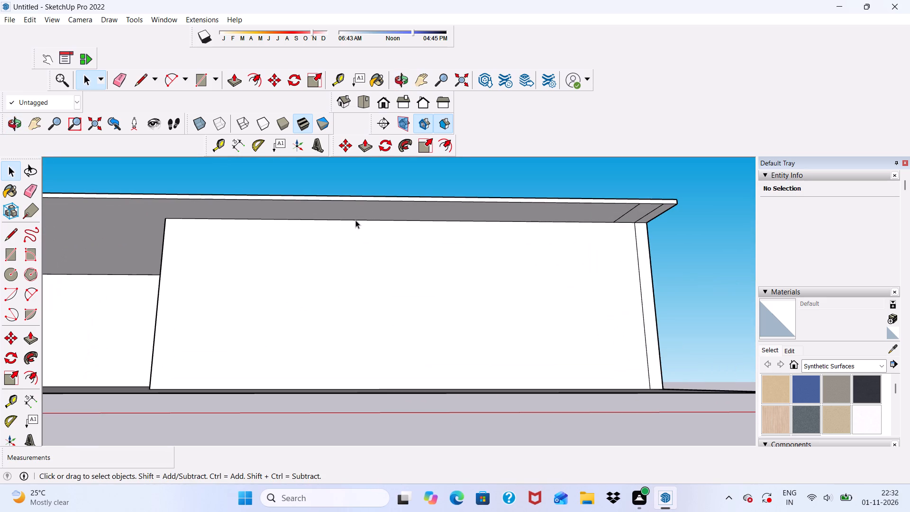
middle_drag(355, 220, 344, 314)
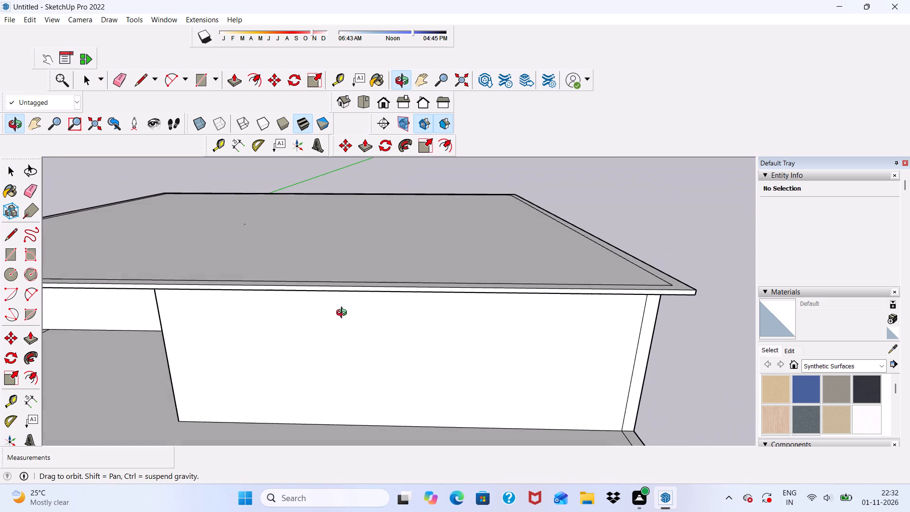
middle_drag(344, 314, 337, 276)
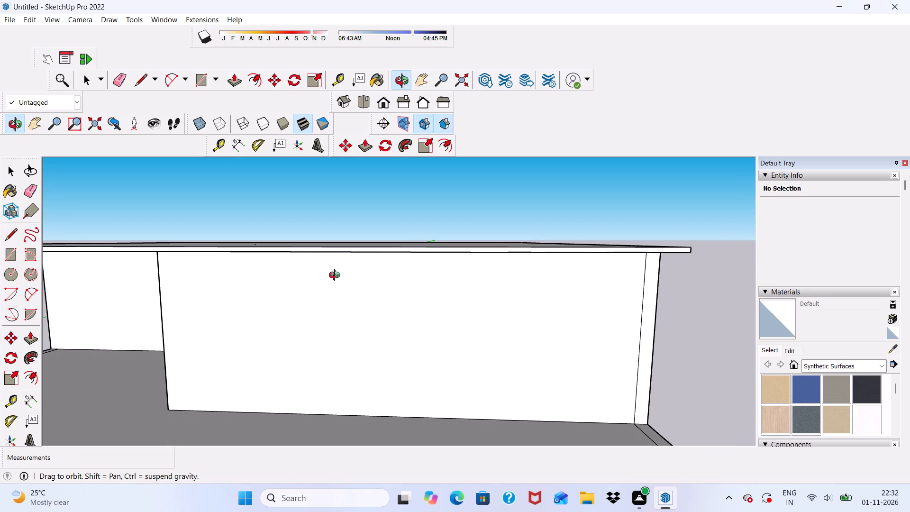
middle_drag(337, 276, 335, 275)
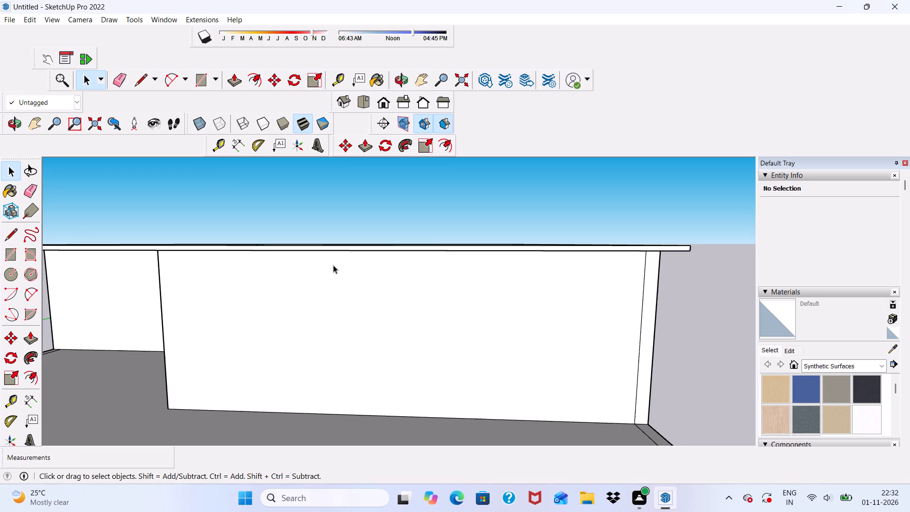
middle_drag(336, 281, 322, 302)
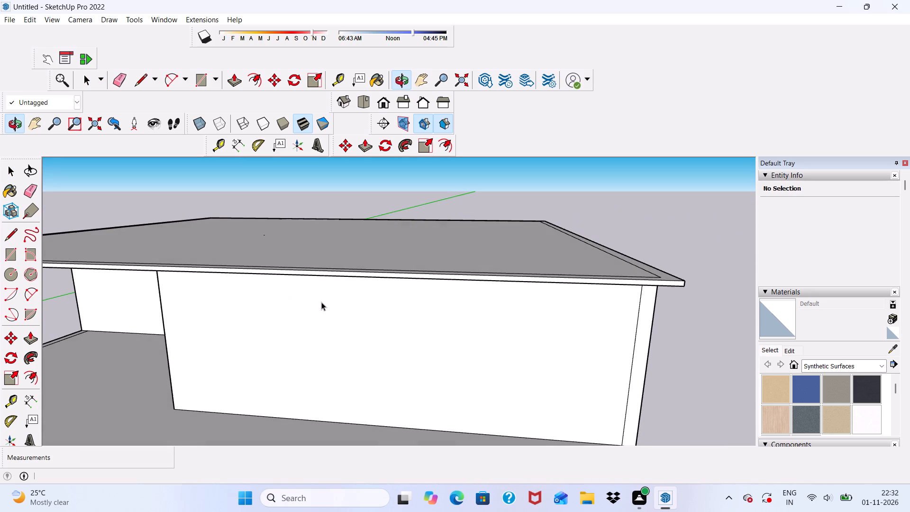
Push/Pull the roof slab's thin front edge face by 9".
scroll(342, 274, up, 10)
click(309, 275)
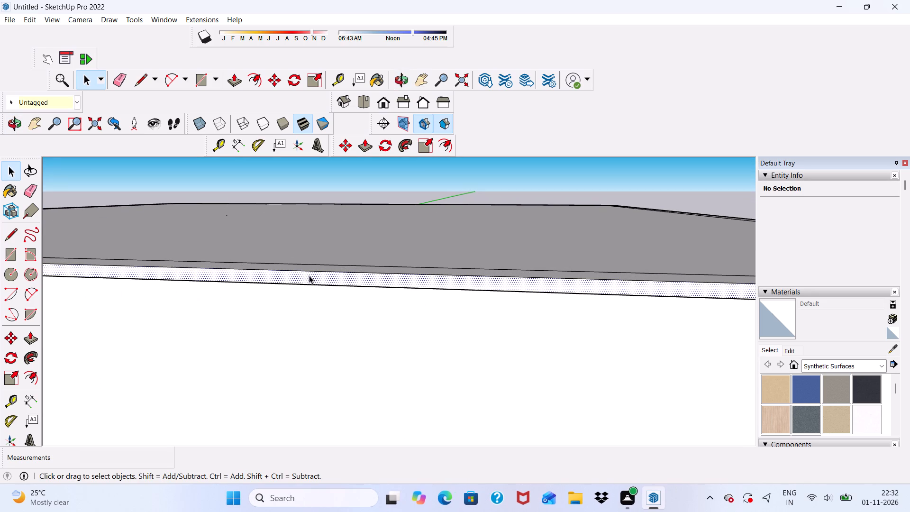
click(235, 78)
scroll(253, 291, up, 2)
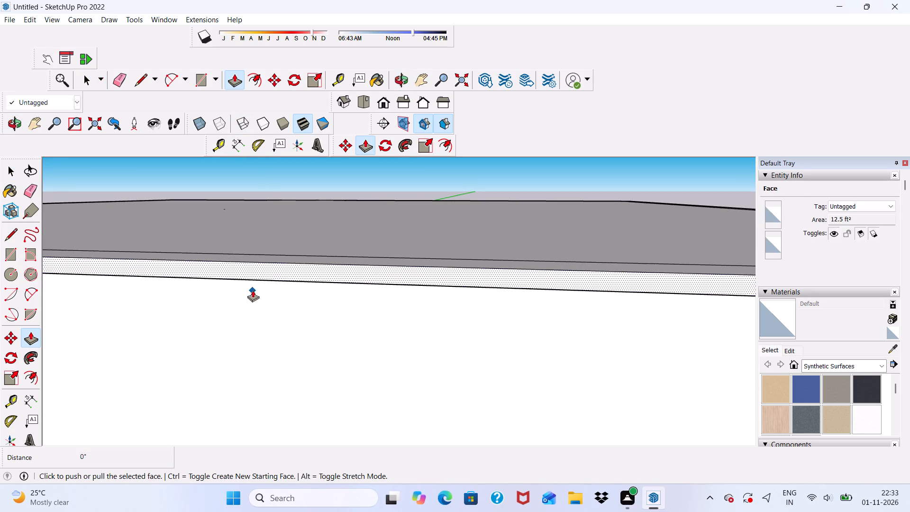
scroll(253, 290, up, 1)
click(258, 268)
click(302, 311)
Push the roof slab's front edge face back 2' 3" so it is flush with the front wall.
scroll(295, 263, down, 5)
middle_drag(345, 332, 363, 255)
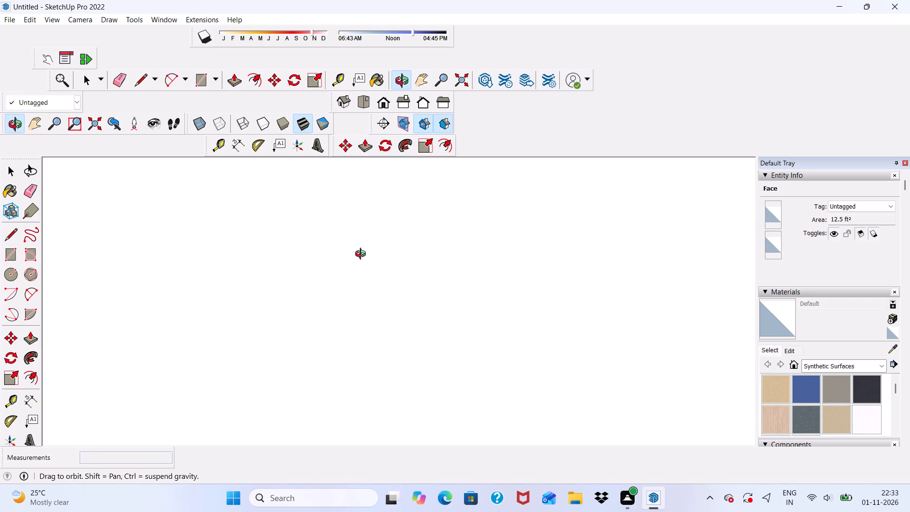
middle_drag(363, 255, 360, 293)
scroll(336, 277, down, 6)
middle_drag(405, 222, 463, 230)
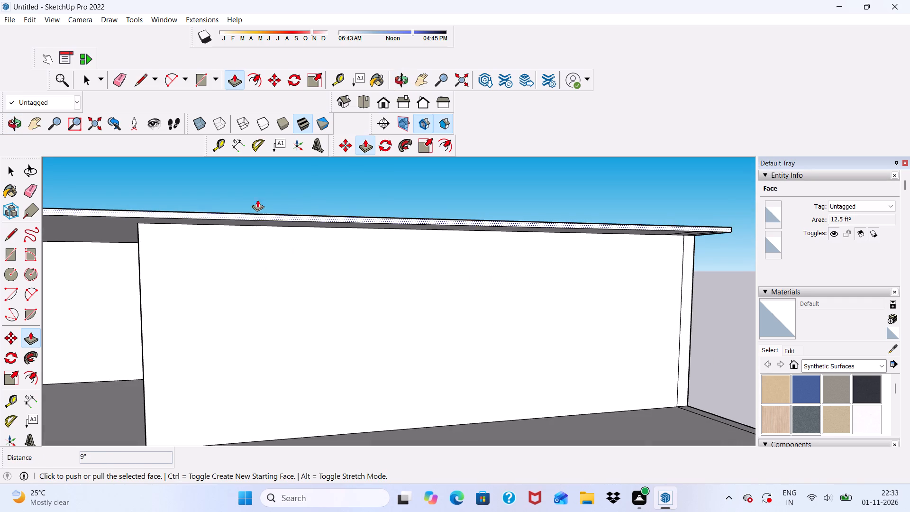
scroll(233, 200, up, 5)
scroll(186, 246, down, 6)
scroll(183, 234, up, 5)
scroll(146, 252, down, 4)
middle_drag(169, 248, 230, 217)
click(260, 165)
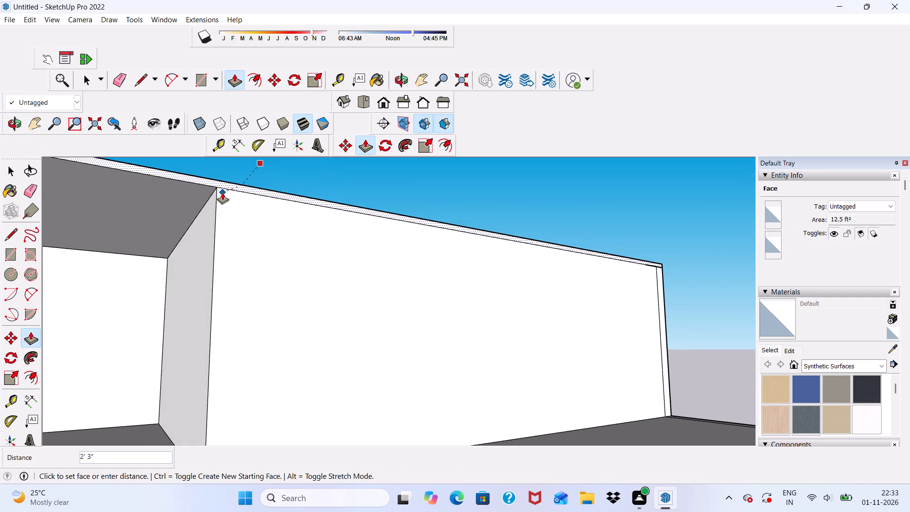
click(222, 192)
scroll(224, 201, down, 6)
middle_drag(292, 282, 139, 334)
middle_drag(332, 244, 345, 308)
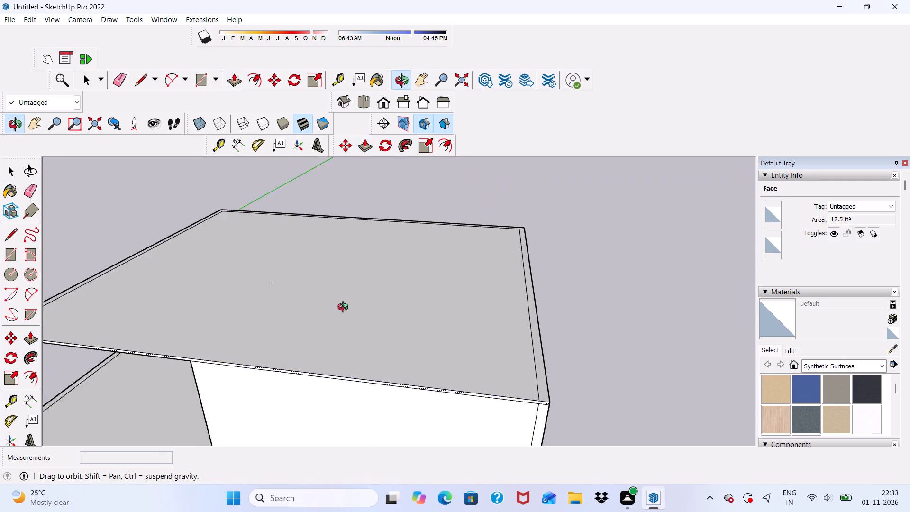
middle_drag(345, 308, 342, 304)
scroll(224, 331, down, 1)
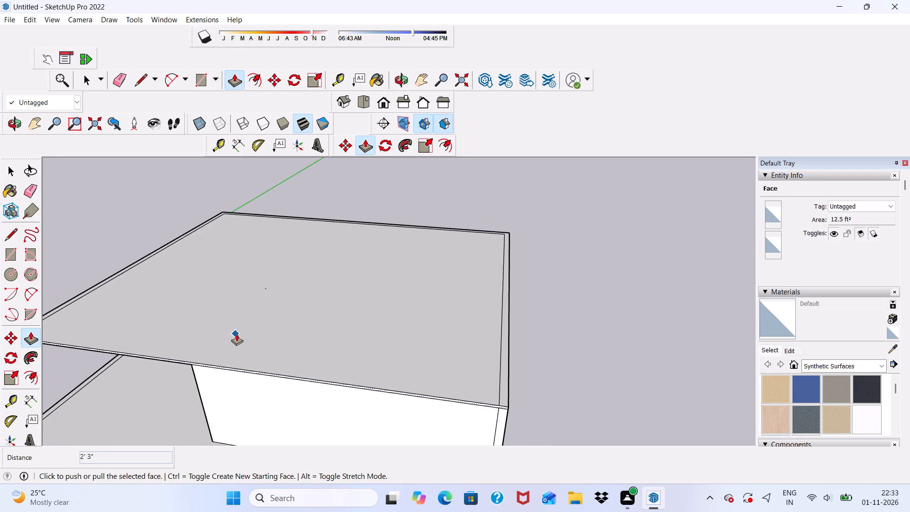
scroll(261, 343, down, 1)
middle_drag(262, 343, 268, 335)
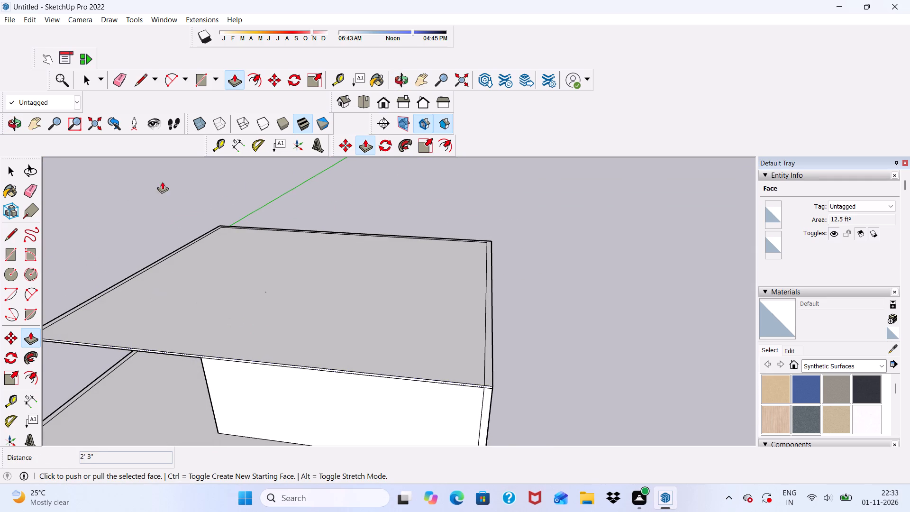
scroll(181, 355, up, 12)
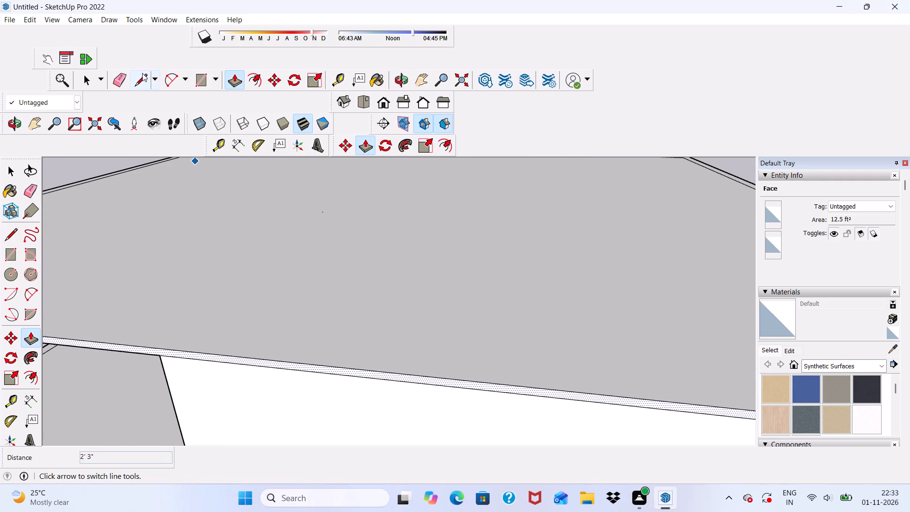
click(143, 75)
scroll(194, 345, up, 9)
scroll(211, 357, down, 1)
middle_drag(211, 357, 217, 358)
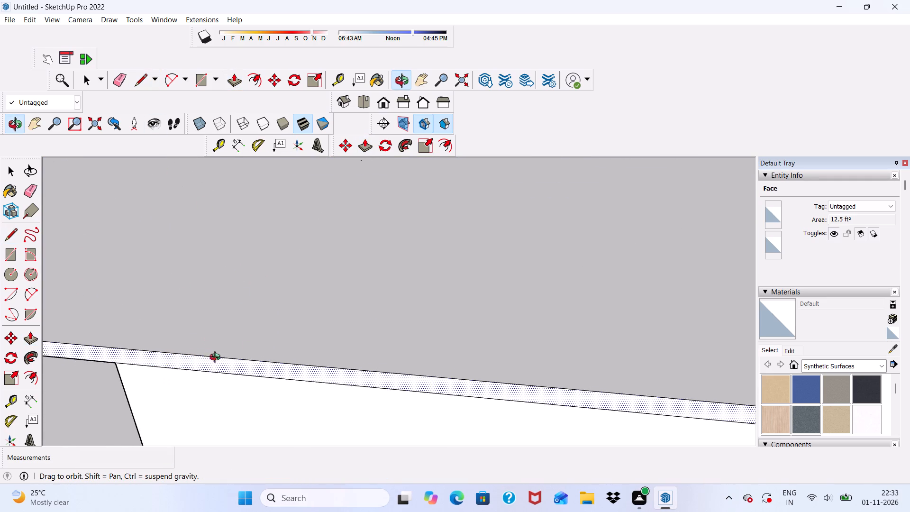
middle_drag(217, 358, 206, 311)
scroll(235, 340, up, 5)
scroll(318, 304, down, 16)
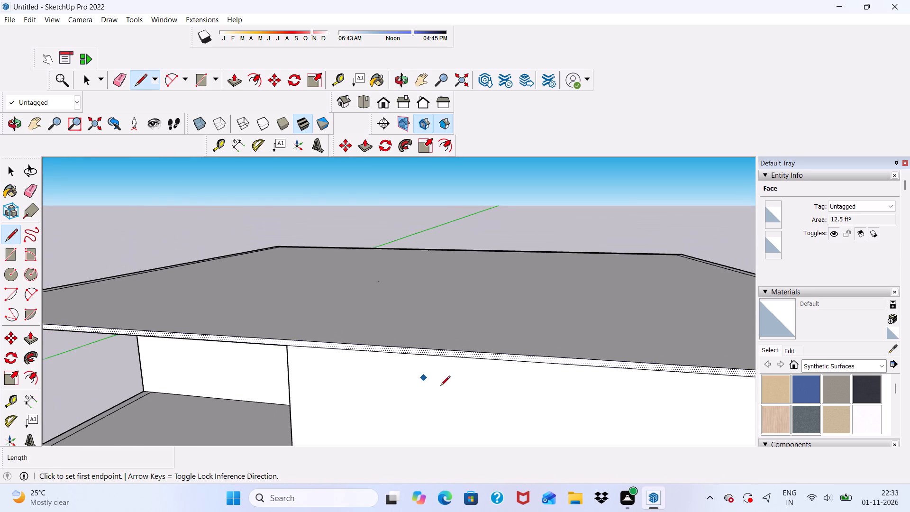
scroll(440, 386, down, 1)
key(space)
Erase both segments of the offset line along the roof's left edge.
middle_drag(430, 337, 443, 380)
scroll(196, 318, up, 5)
scroll(280, 287, down, 8)
middle_drag(419, 330, 387, 367)
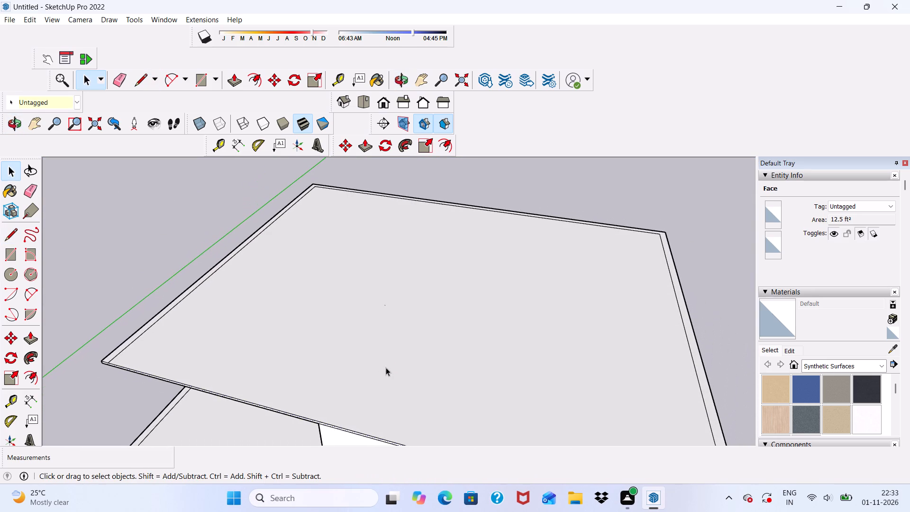
scroll(171, 212, up, 1)
click(120, 80)
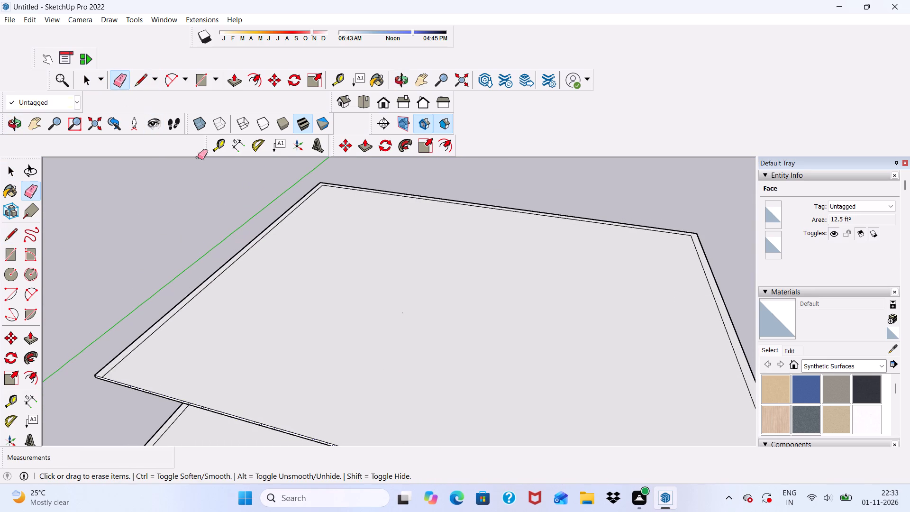
scroll(254, 301, up, 4)
click(216, 255)
scroll(233, 279, down, 5)
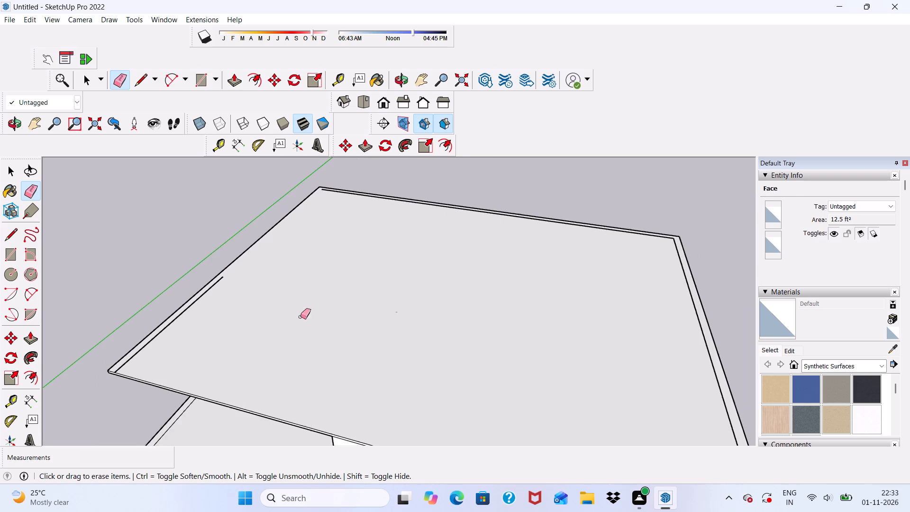
scroll(215, 305, up, 2)
click(199, 294)
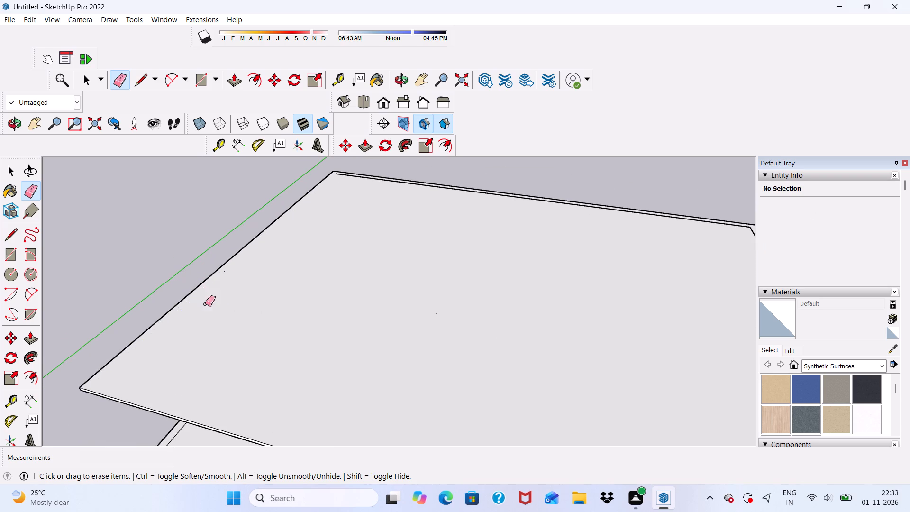
Erase the offset line along the roof's right edge.
scroll(201, 319, down, 7)
middle_drag(292, 310, 310, 363)
scroll(529, 345, up, 3)
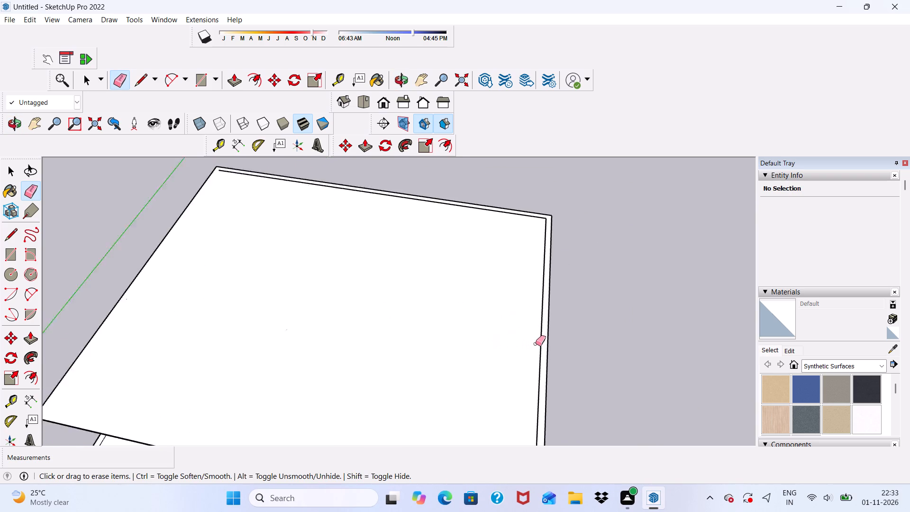
scroll(536, 344, up, 3)
click(542, 330)
drag(542, 330, 543, 336)
click(543, 336)
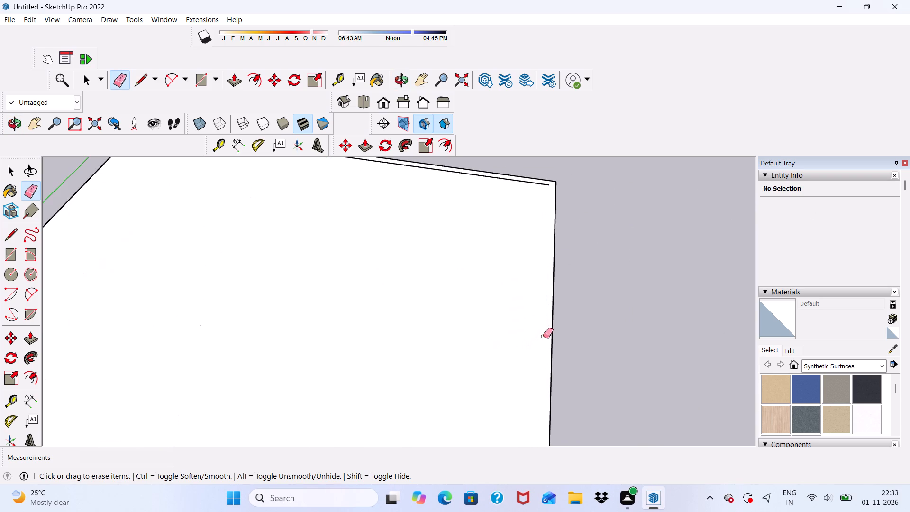
Erase the remaining offset line segments along the roof's back edge, leaving a single plain roof face.
scroll(538, 322, down, 6)
scroll(513, 267, up, 1)
scroll(459, 218, up, 5)
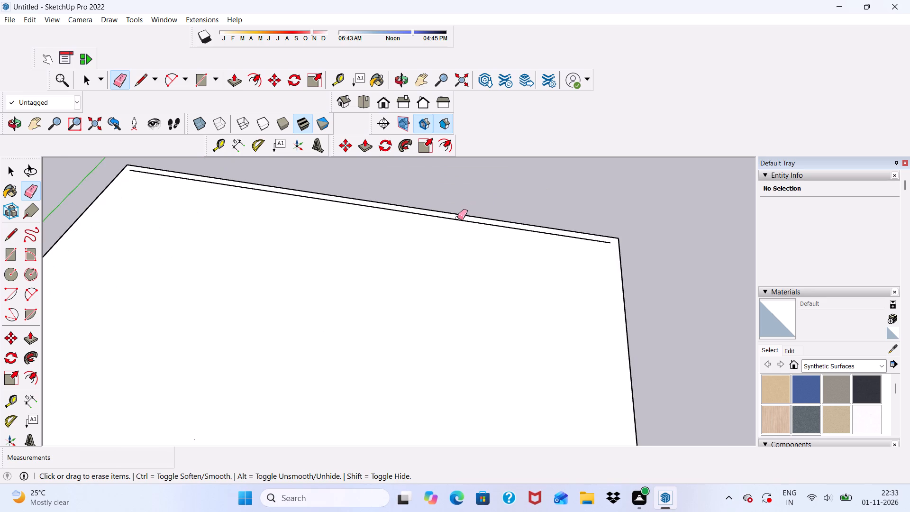
scroll(457, 218, up, 3)
click(451, 219)
scroll(445, 218, down, 5)
scroll(388, 205, up, 6)
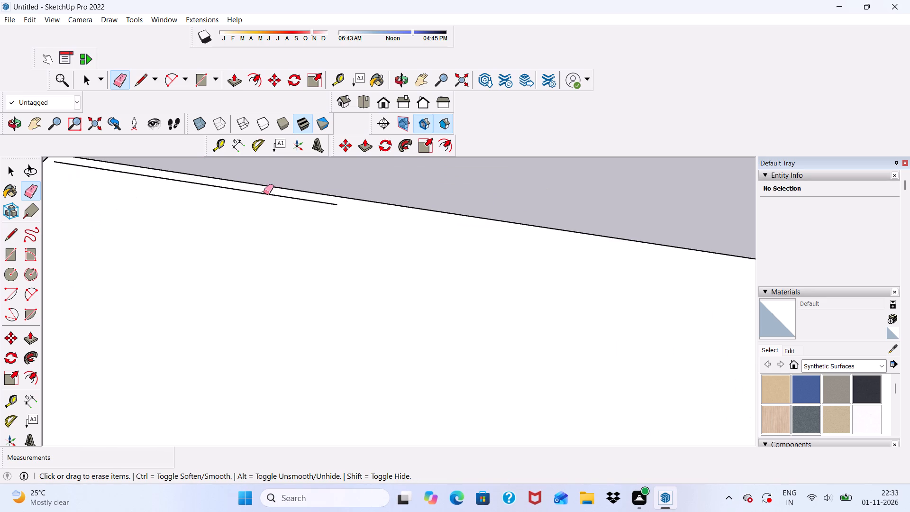
click(264, 192)
click(190, 183)
scroll(196, 208, down, 3)
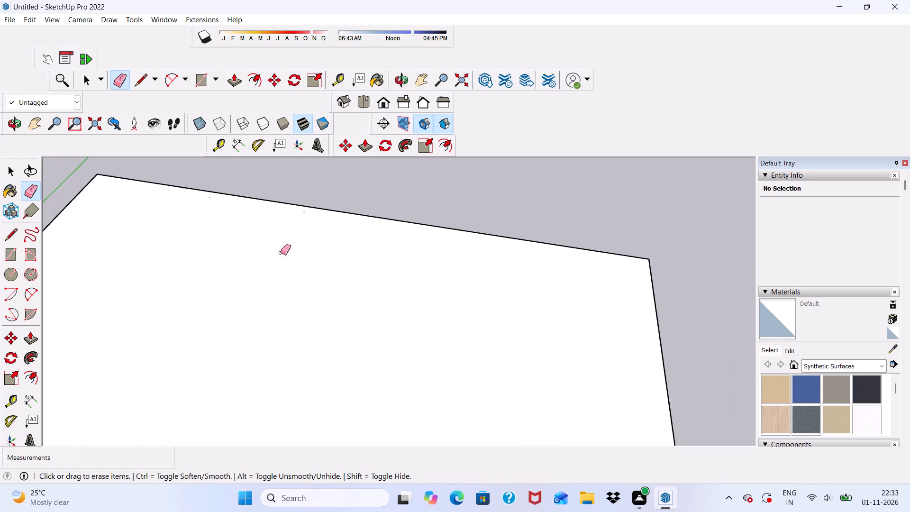
Offset the roof's top face outline 9" inward to form a border strip around the roof.
scroll(281, 253, down, 7)
middle_drag(373, 215, 393, 136)
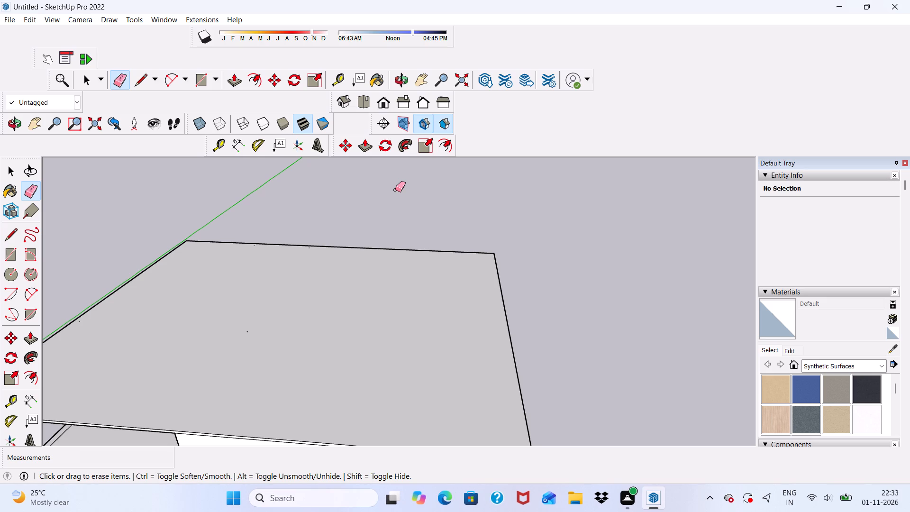
key(space)
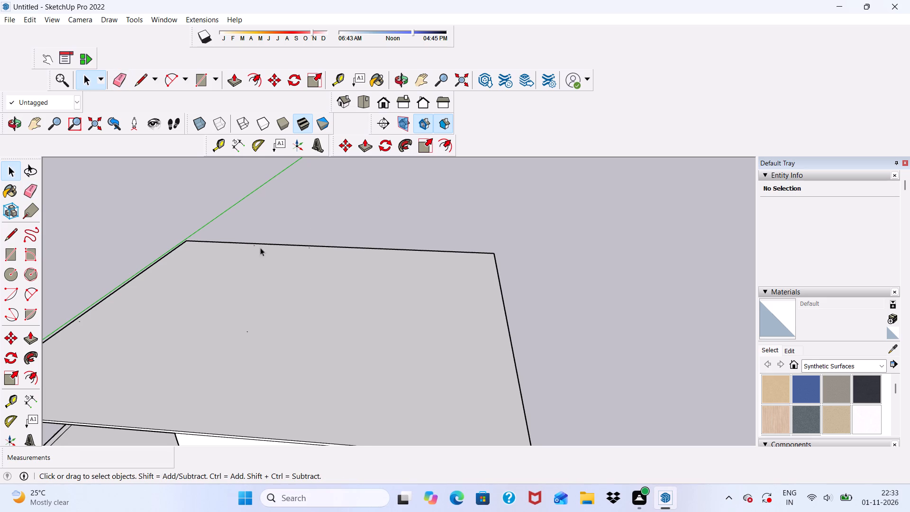
scroll(218, 170, down, 1)
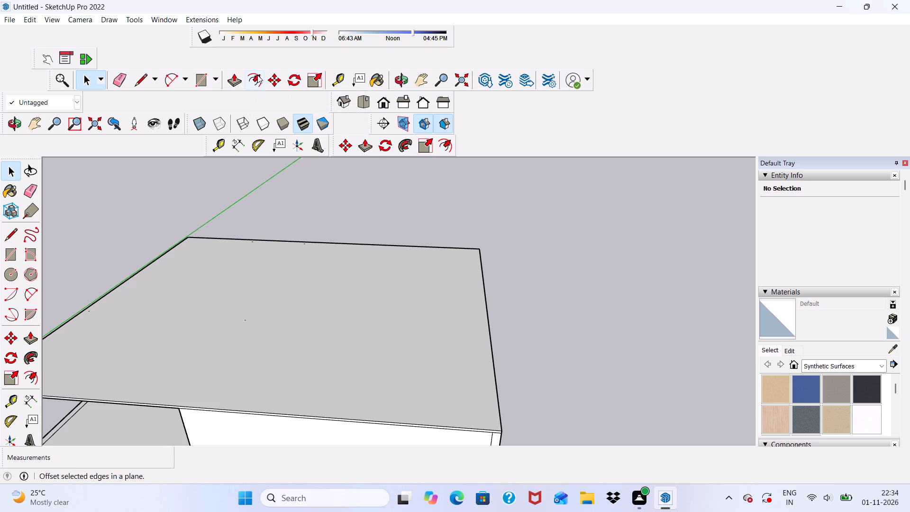
click(257, 75)
click(150, 295)
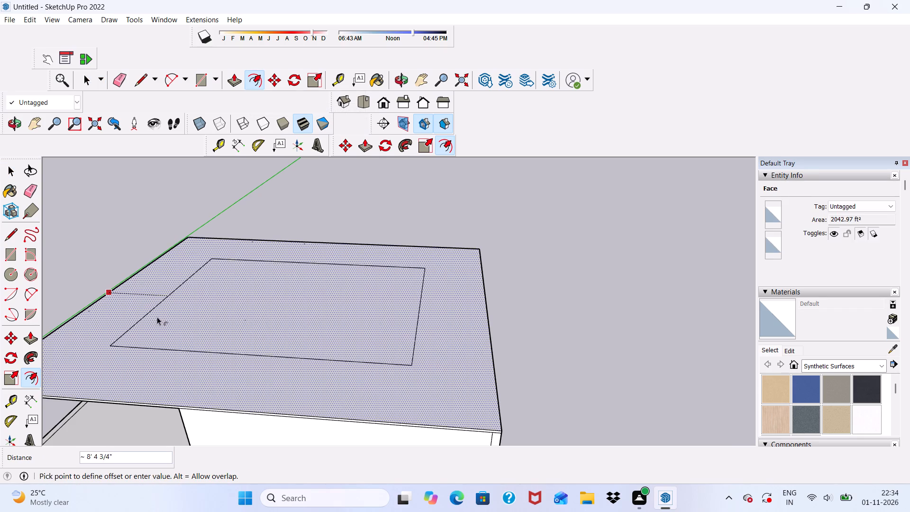
key(9)
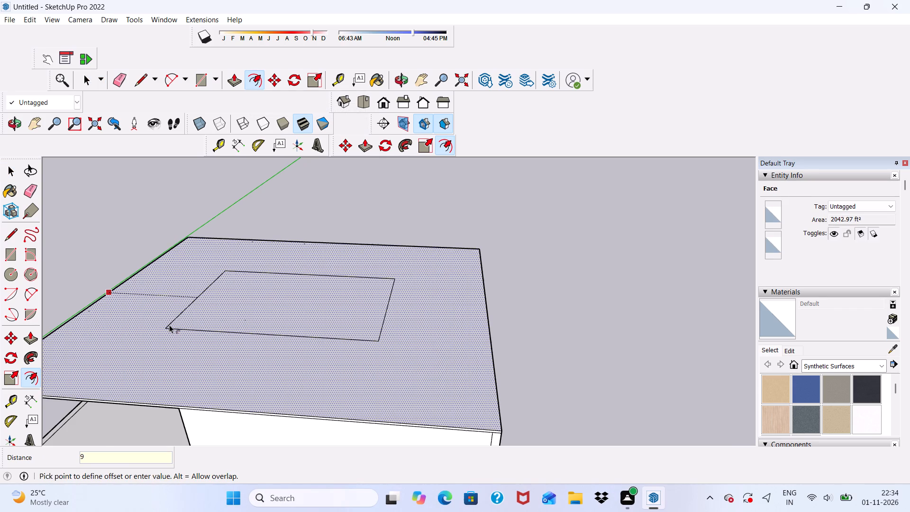
key(shift+quotedbl)
key(Return)
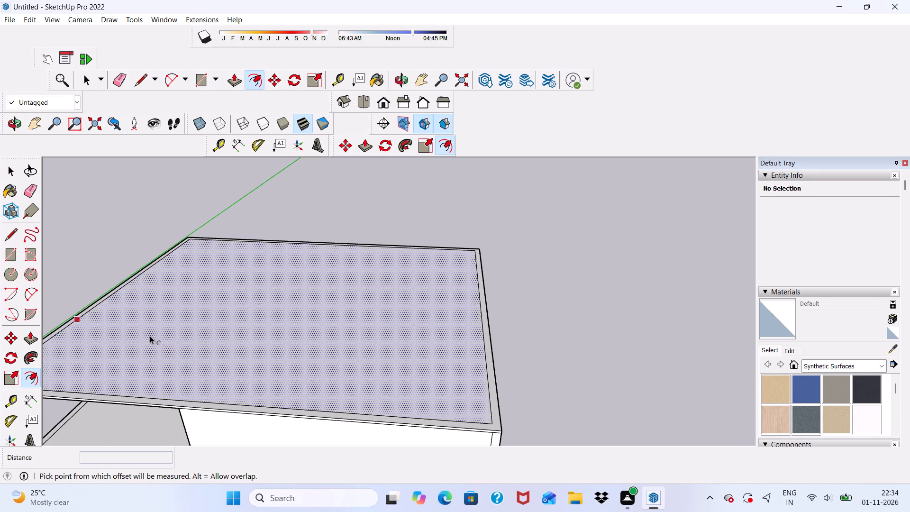
key(space)
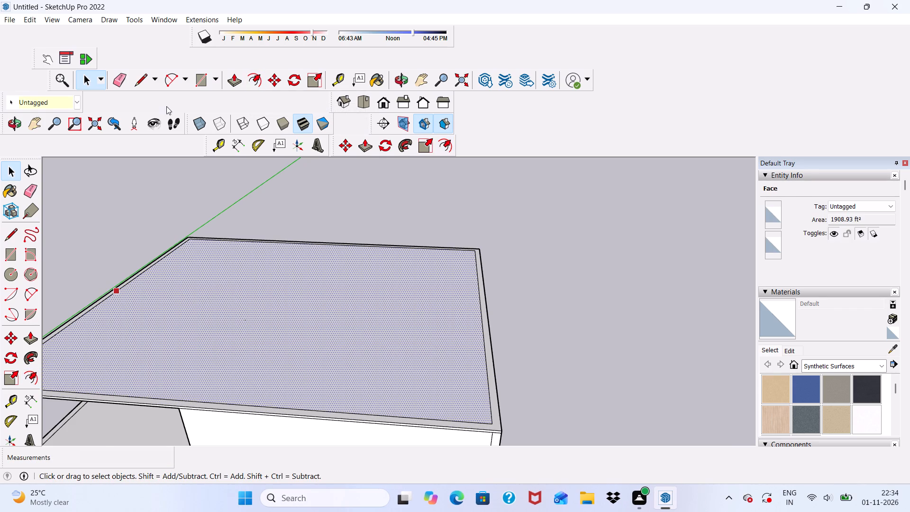
click(438, 201)
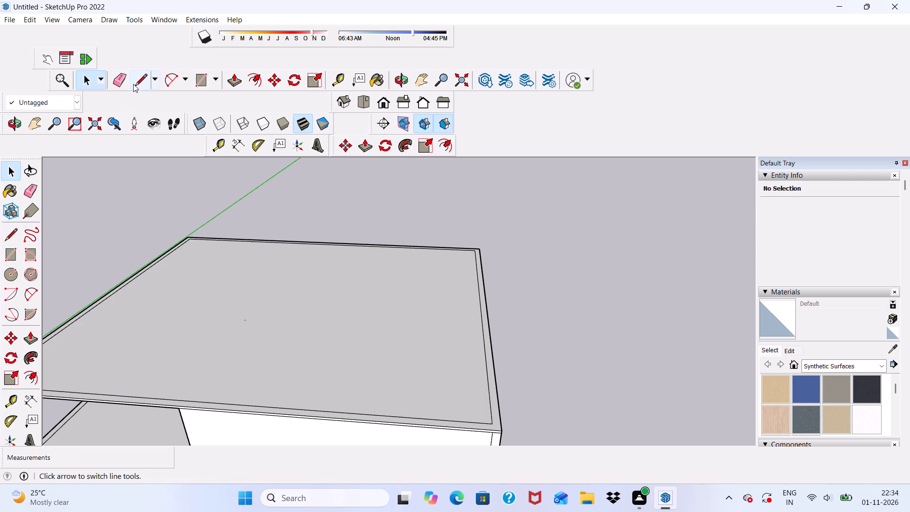
Draw a 9" line across the front border strip, from the roof's front edge to the inner offset line.
click(137, 82)
scroll(196, 201, down, 3)
scroll(256, 279, down, 1)
middle_click(264, 288)
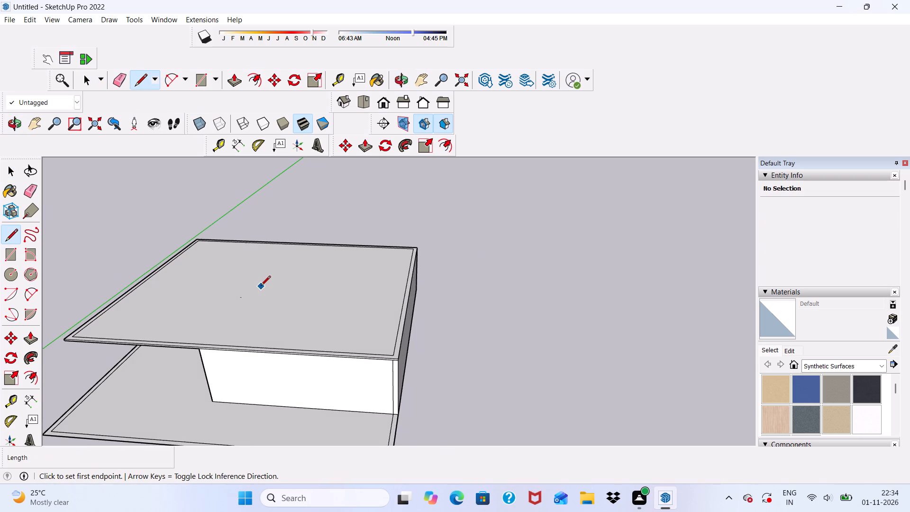
scroll(298, 372, up, 3)
scroll(222, 346, up, 6)
middle_drag(205, 345, 188, 366)
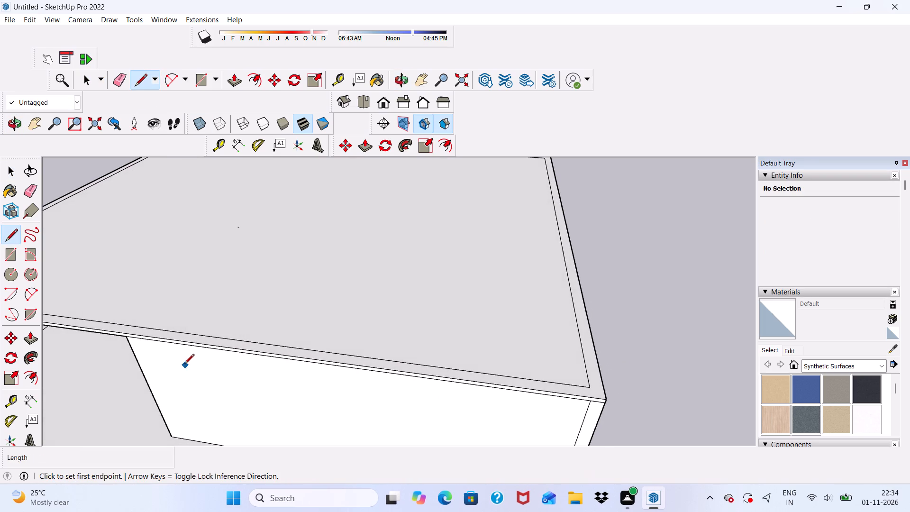
middle_drag(184, 362, 231, 312)
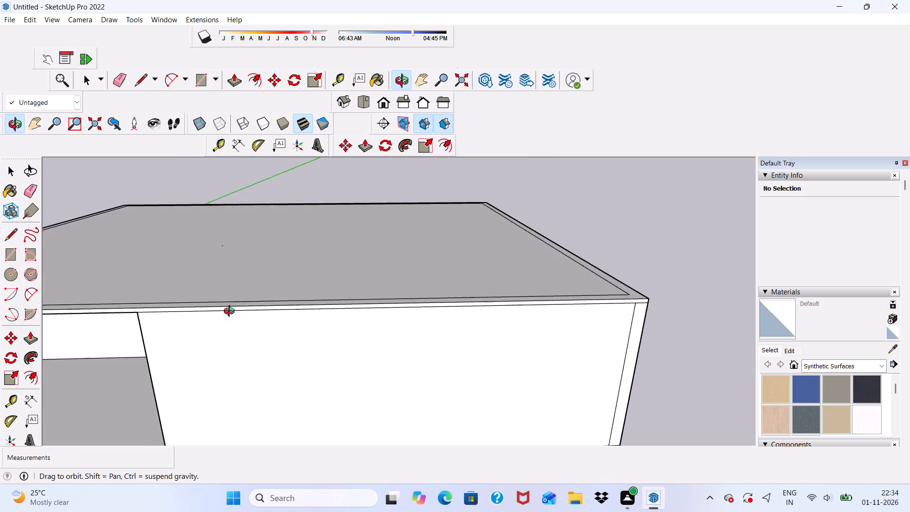
middle_drag(231, 312, 234, 314)
scroll(258, 315, up, 1)
scroll(261, 310, down, 4)
middle_drag(309, 345, 295, 307)
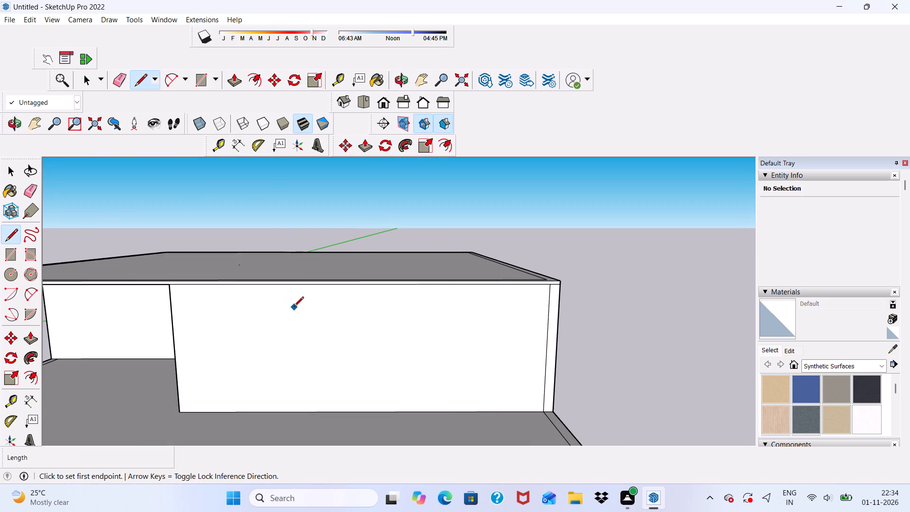
scroll(316, 305, up, 5)
middle_drag(316, 305, 318, 327)
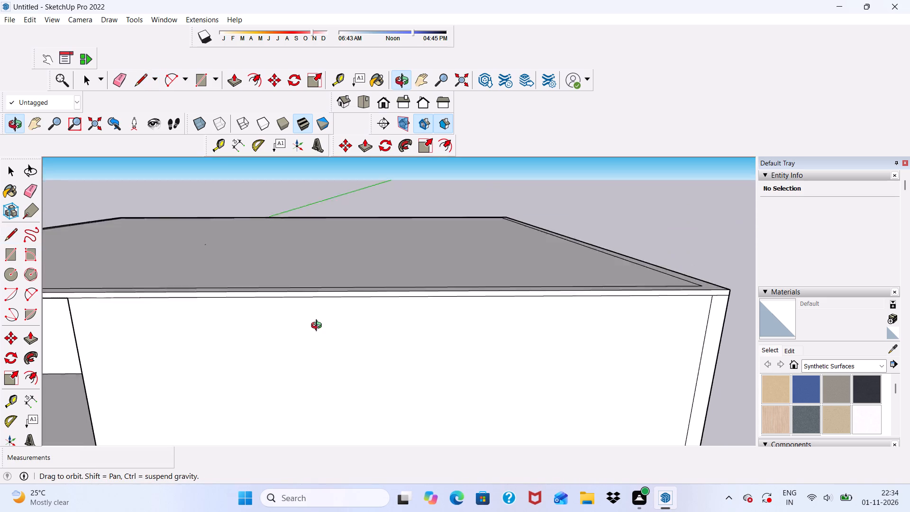
middle_drag(318, 327, 318, 340)
scroll(289, 323, up, 5)
scroll(244, 302, down, 1)
middle_drag(244, 304, 237, 322)
scroll(237, 327, up, 6)
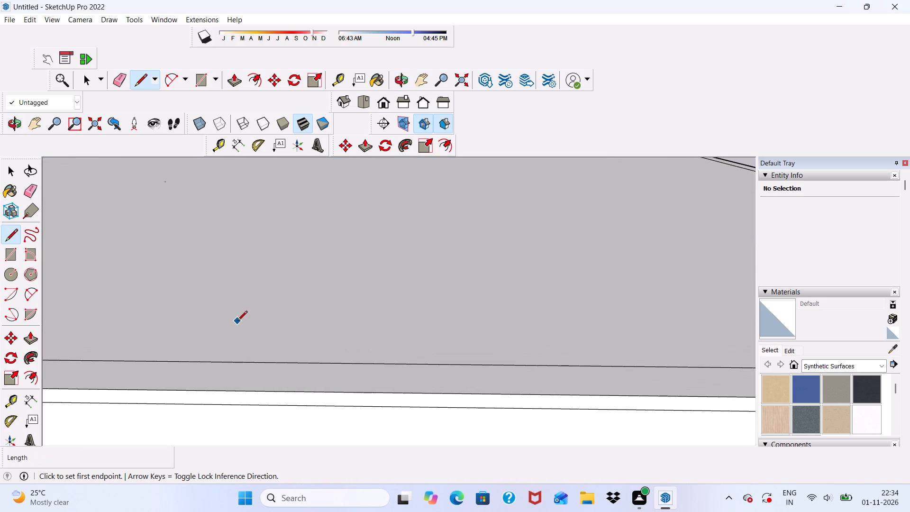
click(231, 390)
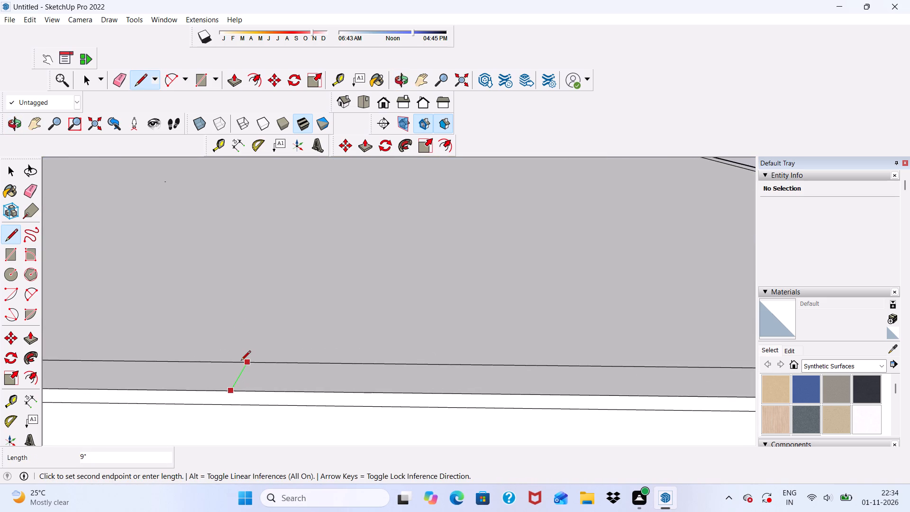
click(241, 361)
Draw a 9" line from the offset outline's front-right corner to the roof's right edge.
scroll(238, 354, down, 14)
middle_drag(400, 329, 399, 353)
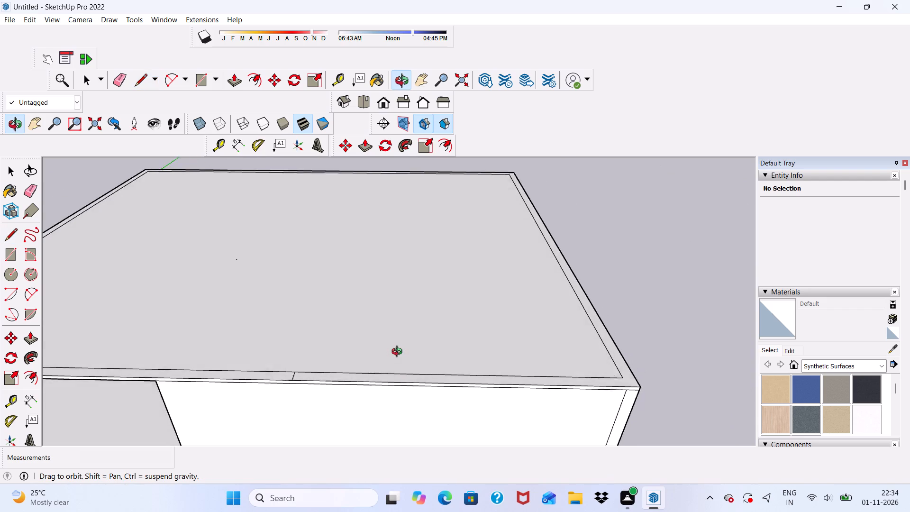
middle_drag(399, 353, 377, 387)
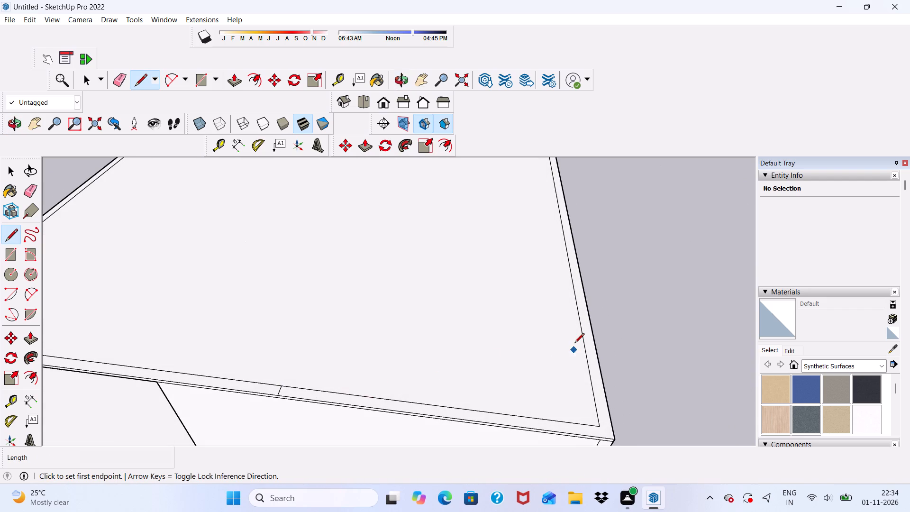
scroll(576, 321, down, 4)
scroll(583, 366, up, 4)
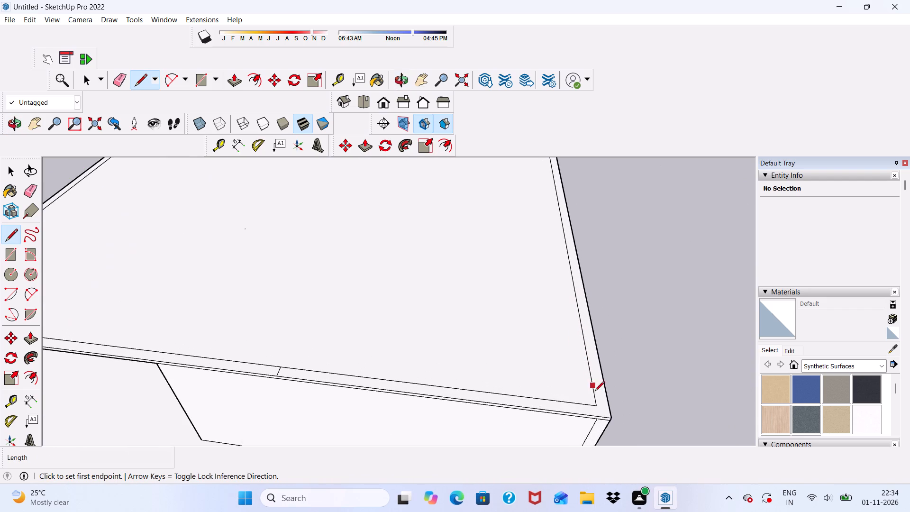
scroll(601, 405, up, 4)
click(594, 403)
click(614, 408)
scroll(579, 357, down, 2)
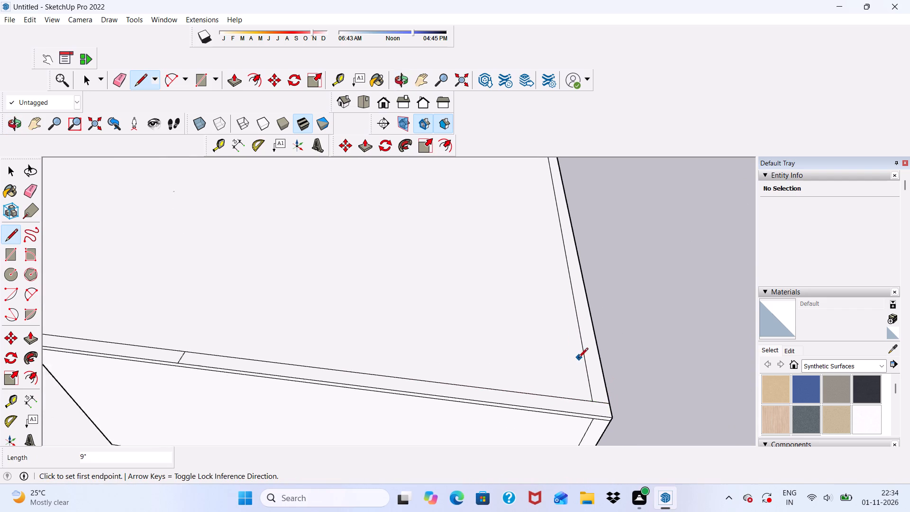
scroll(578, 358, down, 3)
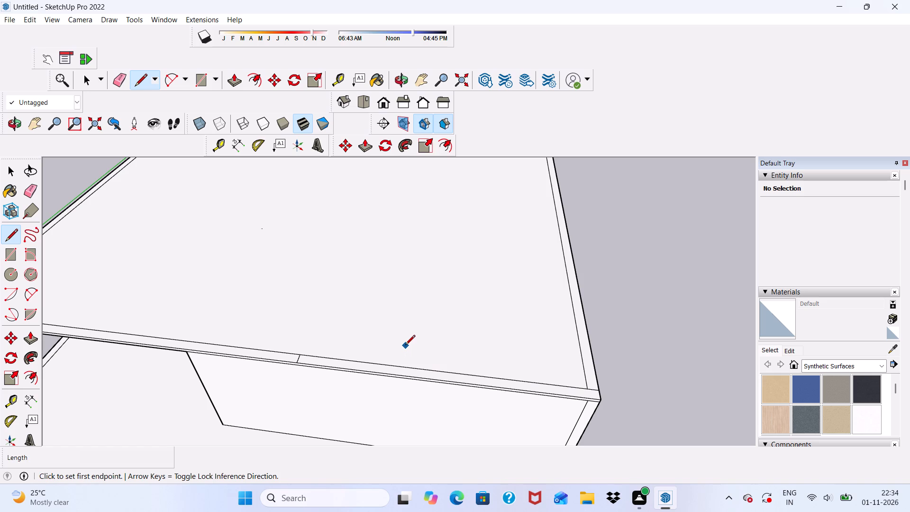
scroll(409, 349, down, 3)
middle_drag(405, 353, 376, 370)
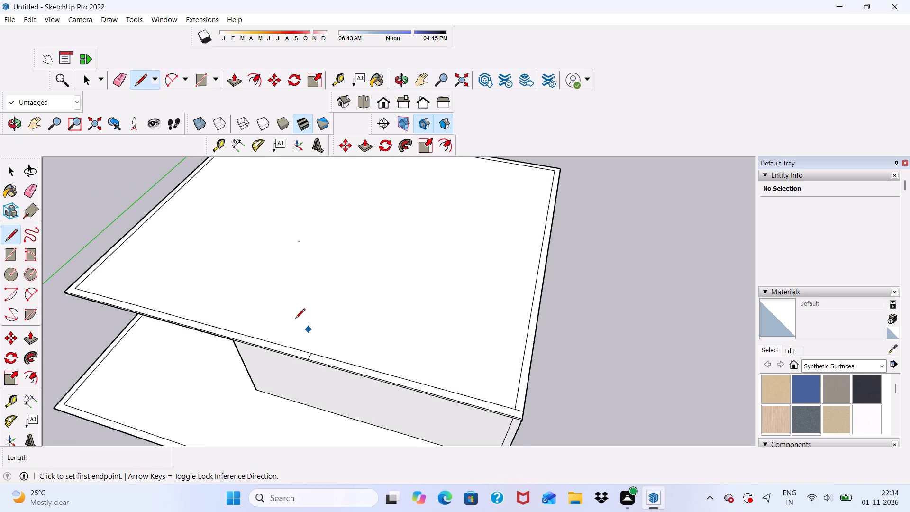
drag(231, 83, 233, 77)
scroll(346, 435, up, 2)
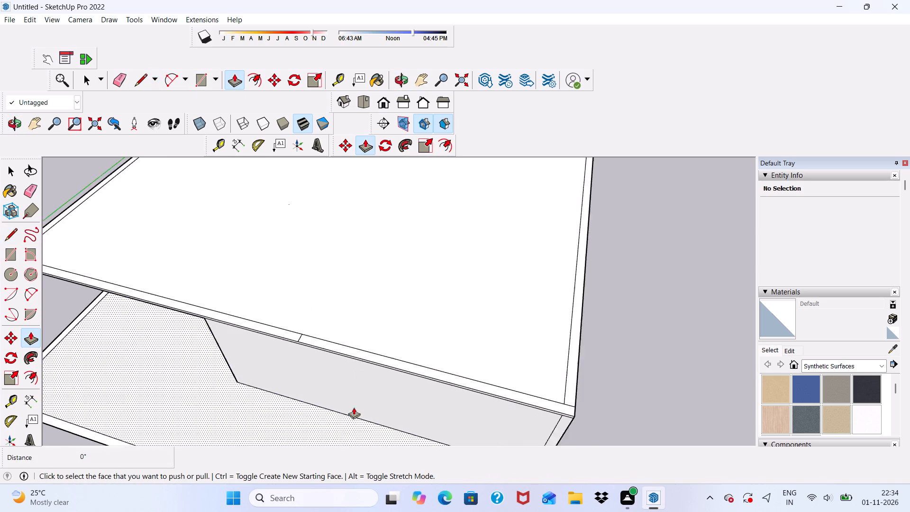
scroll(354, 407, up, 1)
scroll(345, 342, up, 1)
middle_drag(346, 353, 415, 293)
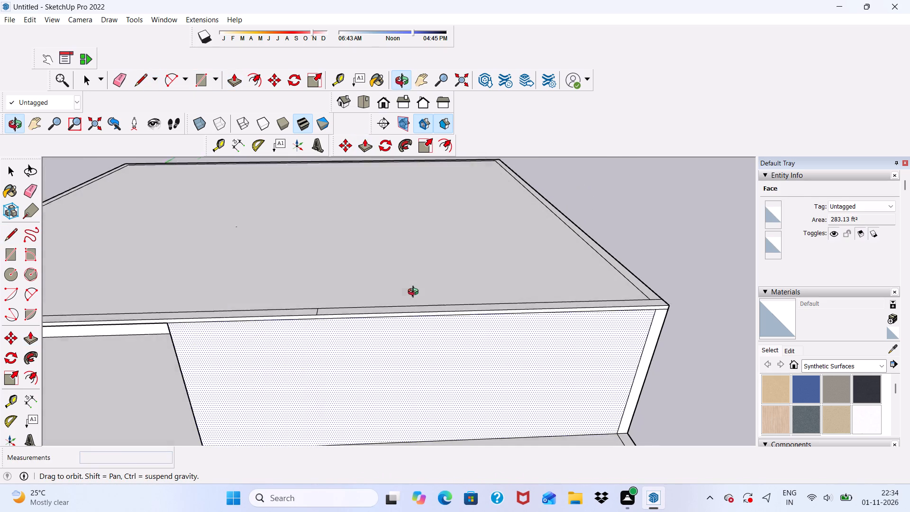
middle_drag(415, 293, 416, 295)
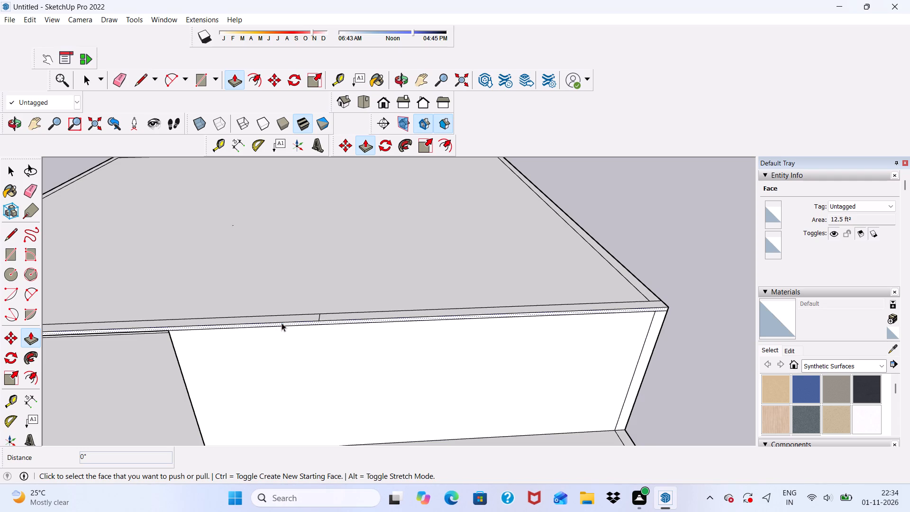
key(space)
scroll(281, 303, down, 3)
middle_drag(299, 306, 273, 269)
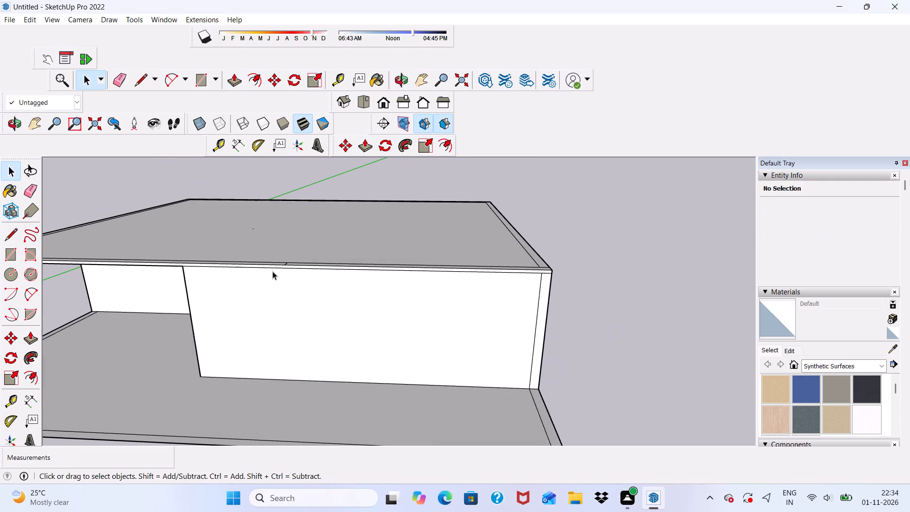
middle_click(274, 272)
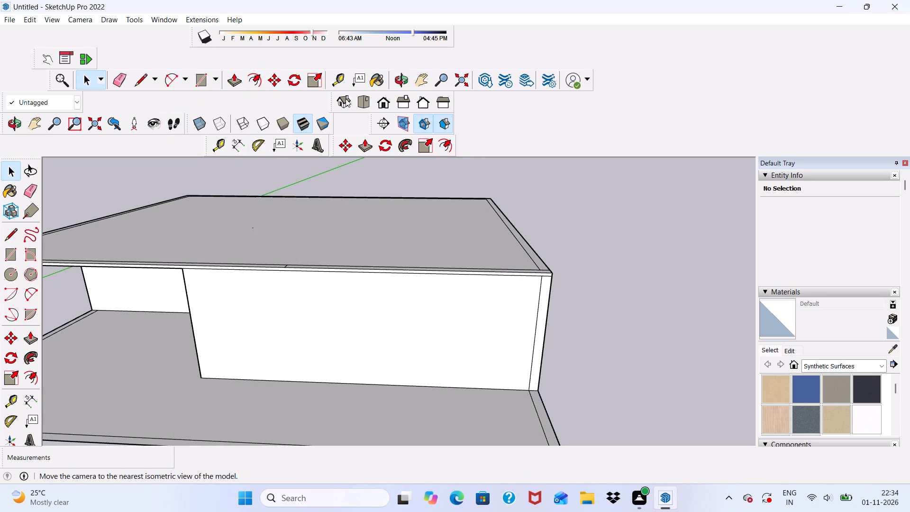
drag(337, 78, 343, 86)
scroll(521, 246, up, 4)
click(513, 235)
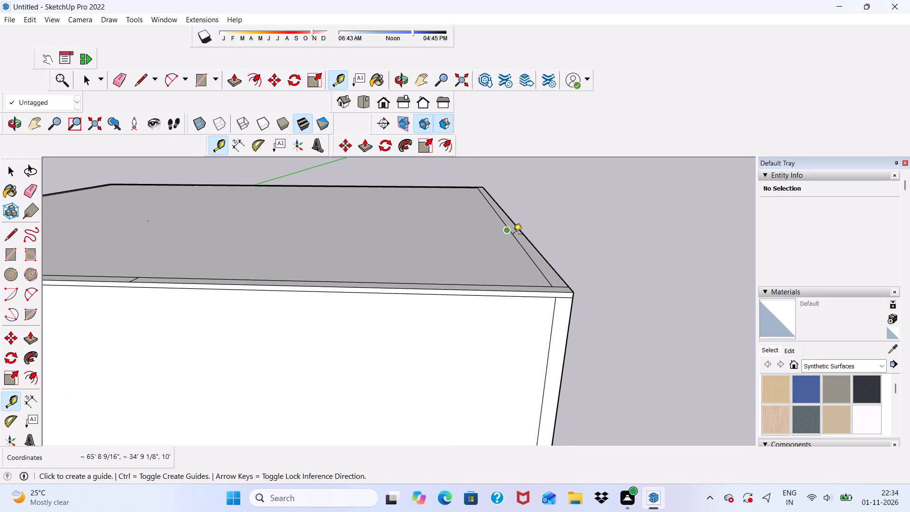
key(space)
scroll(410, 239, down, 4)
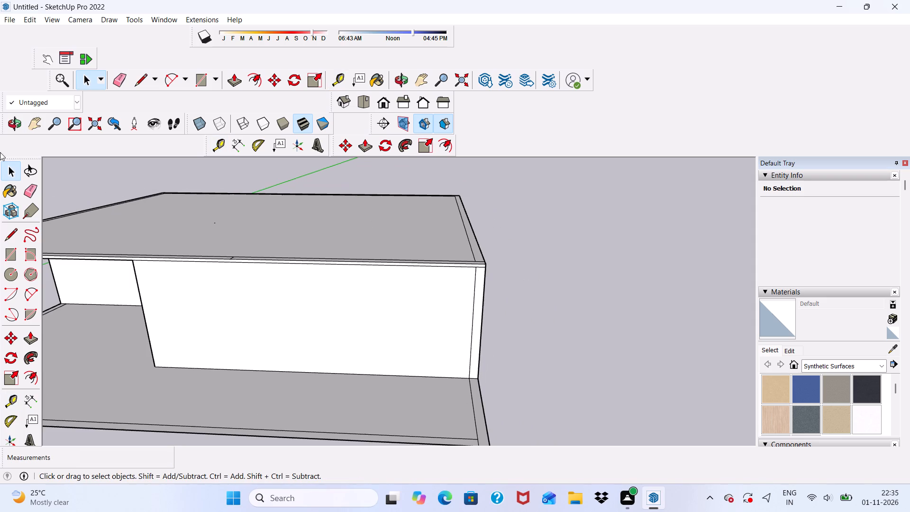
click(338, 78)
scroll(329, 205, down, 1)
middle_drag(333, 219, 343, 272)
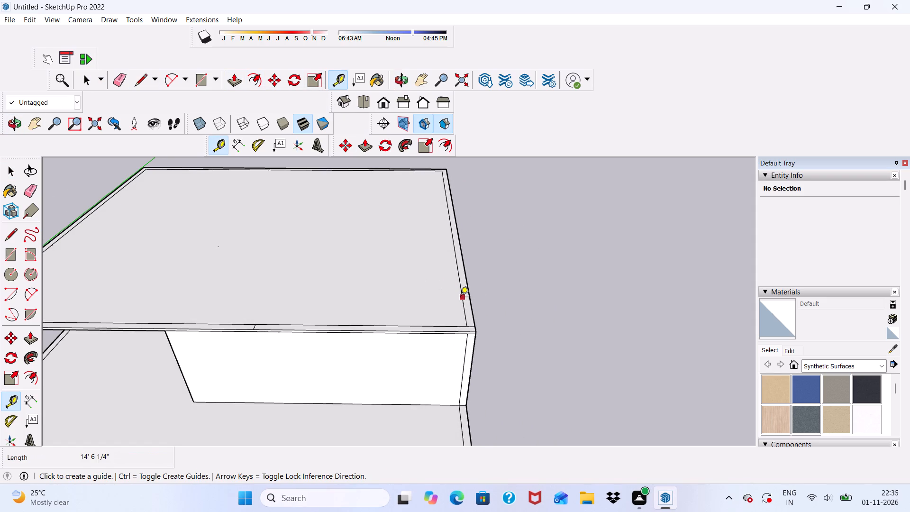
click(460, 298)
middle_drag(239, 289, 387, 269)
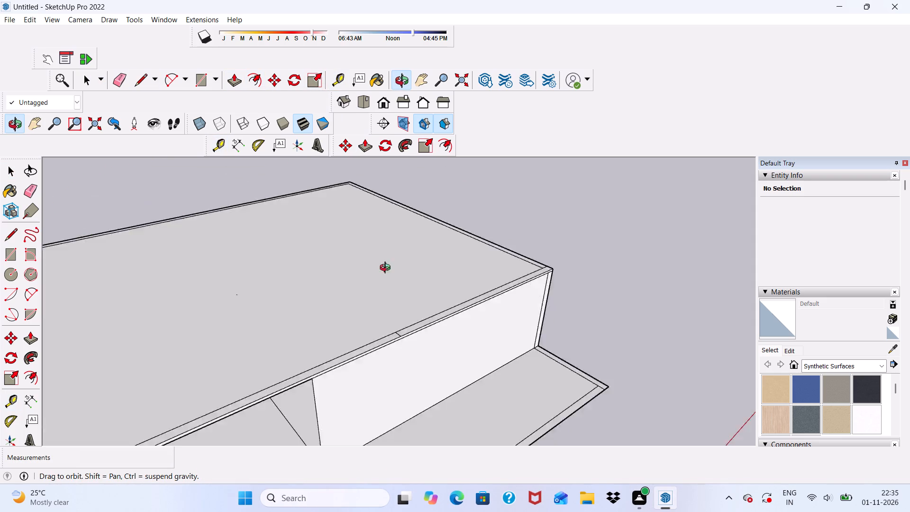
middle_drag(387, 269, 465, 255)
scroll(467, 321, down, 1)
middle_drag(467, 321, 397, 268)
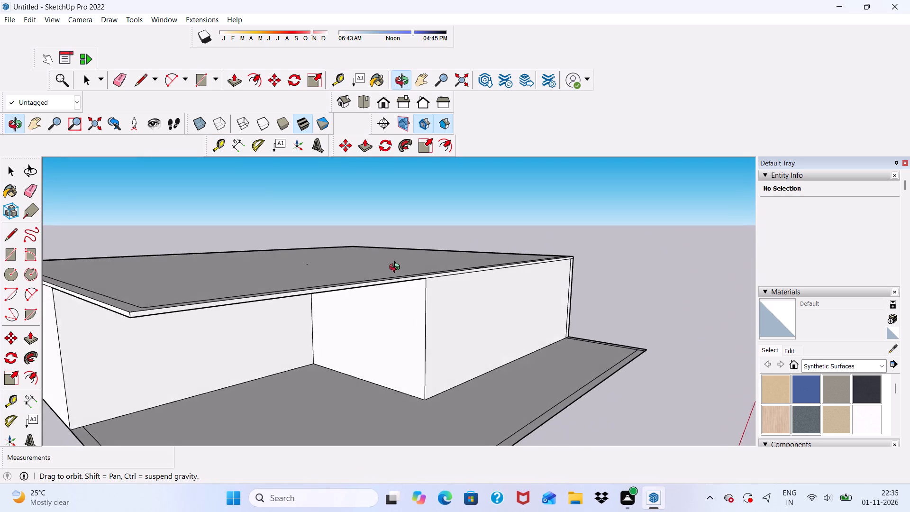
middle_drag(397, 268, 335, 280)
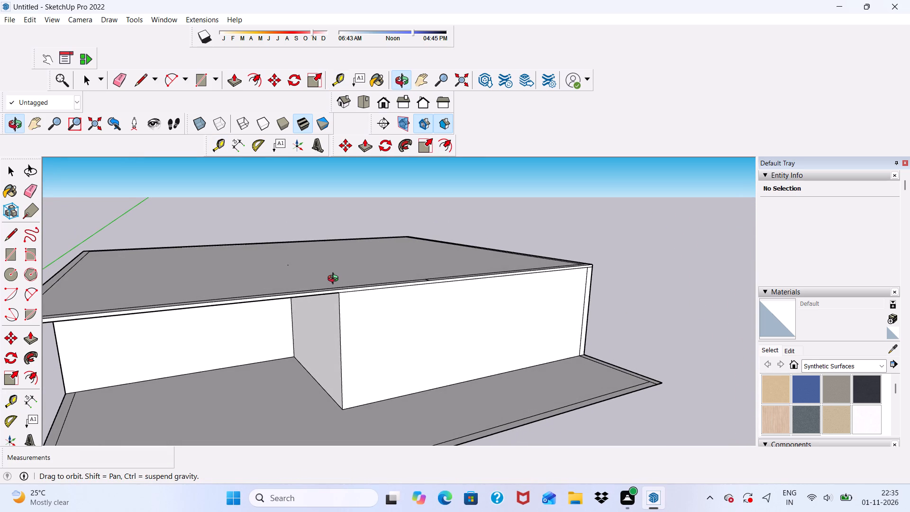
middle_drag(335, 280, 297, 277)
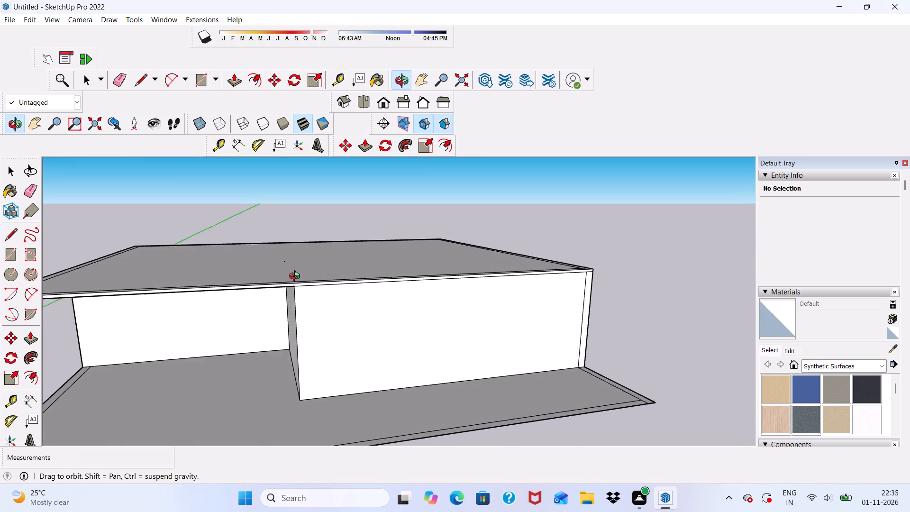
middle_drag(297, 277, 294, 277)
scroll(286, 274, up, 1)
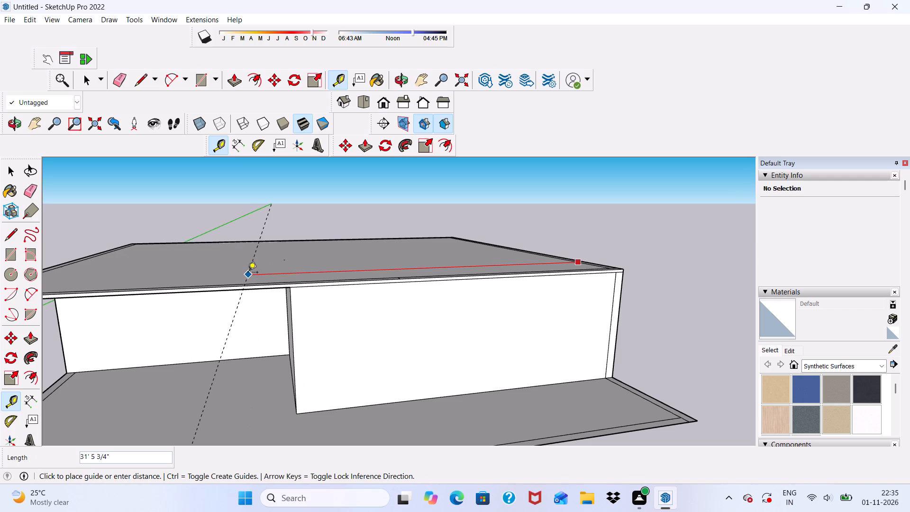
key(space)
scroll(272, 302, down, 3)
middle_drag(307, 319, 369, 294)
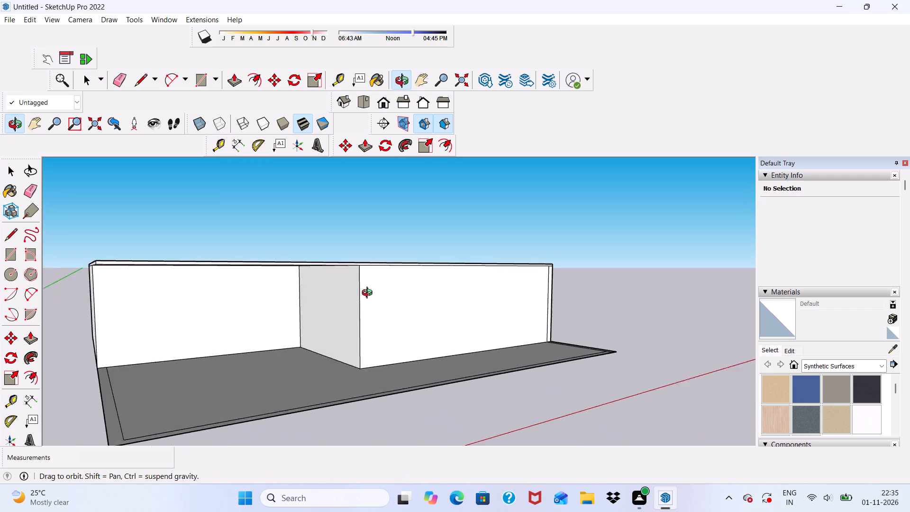
Push/Pull the projecting room's side face outward about 2' 10", toward the open front-left area.
middle_drag(369, 294, 371, 306)
scroll(362, 324, up, 1)
click(342, 324)
click(233, 77)
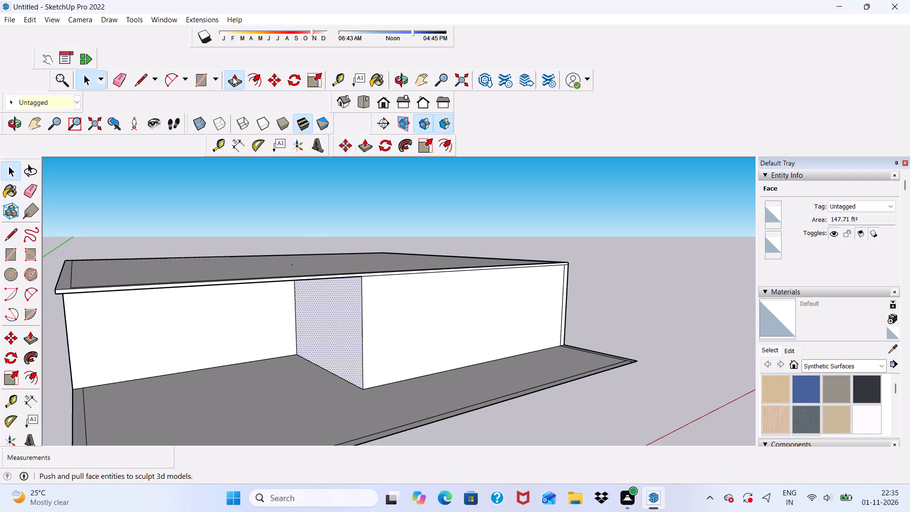
click(322, 310)
click(296, 319)
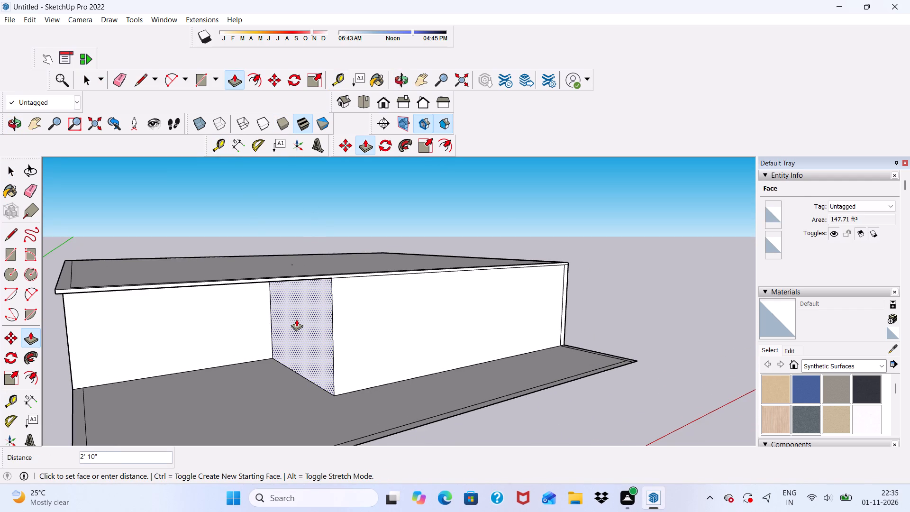
Push the long front wall face under the roof inward 6".
scroll(318, 325, down, 3)
middle_drag(335, 338, 241, 327)
scroll(298, 337, down, 1)
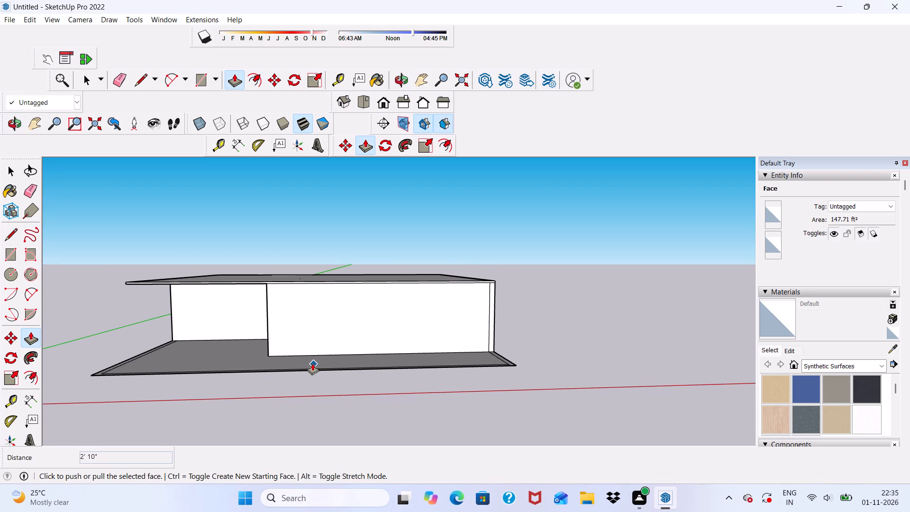
middle_drag(300, 319, 282, 293)
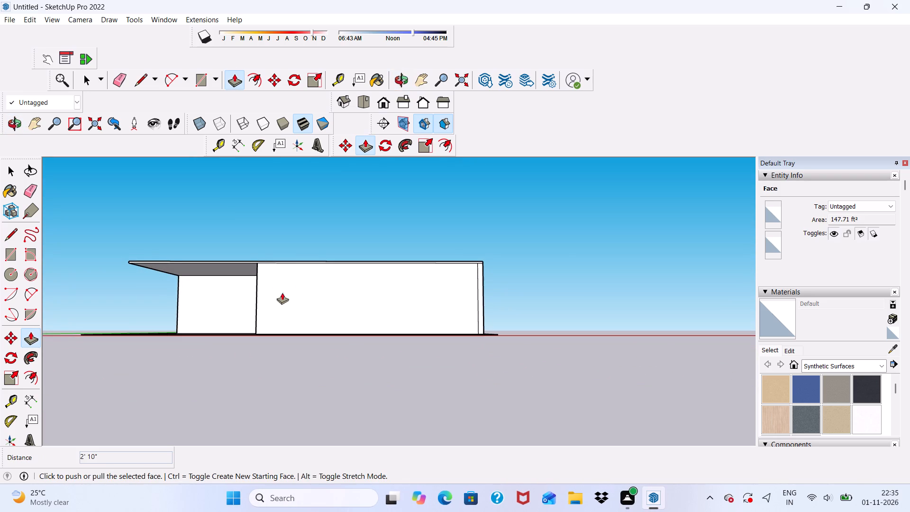
scroll(306, 287, up, 4)
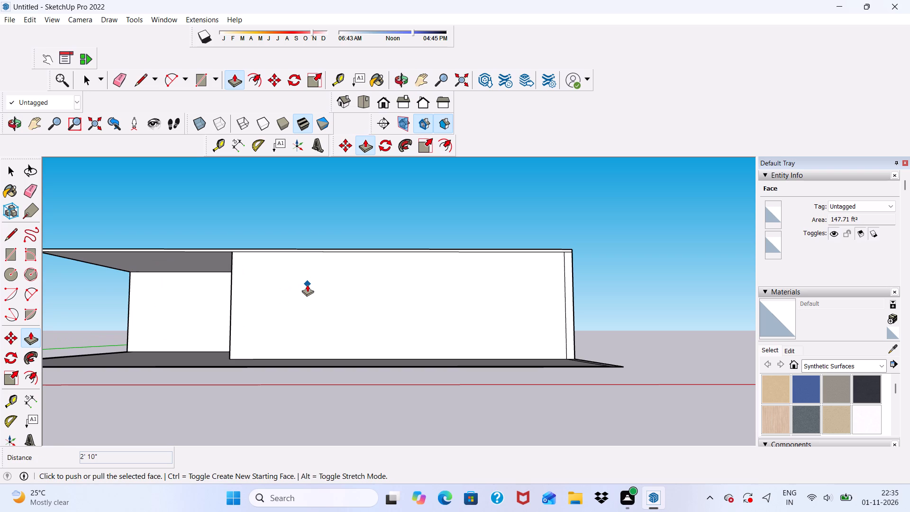
scroll(307, 284, down, 3)
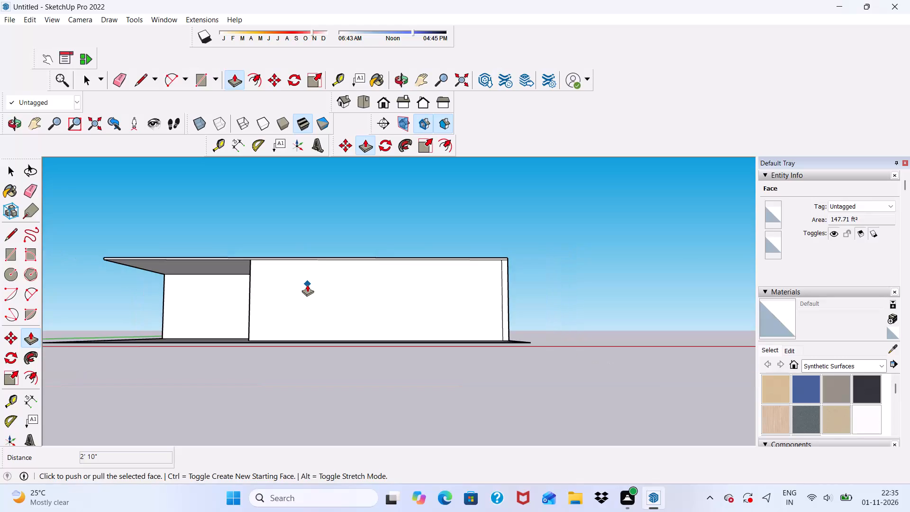
middle_drag(307, 284, 269, 345)
scroll(271, 343, up, 2)
key(space)
click(276, 330)
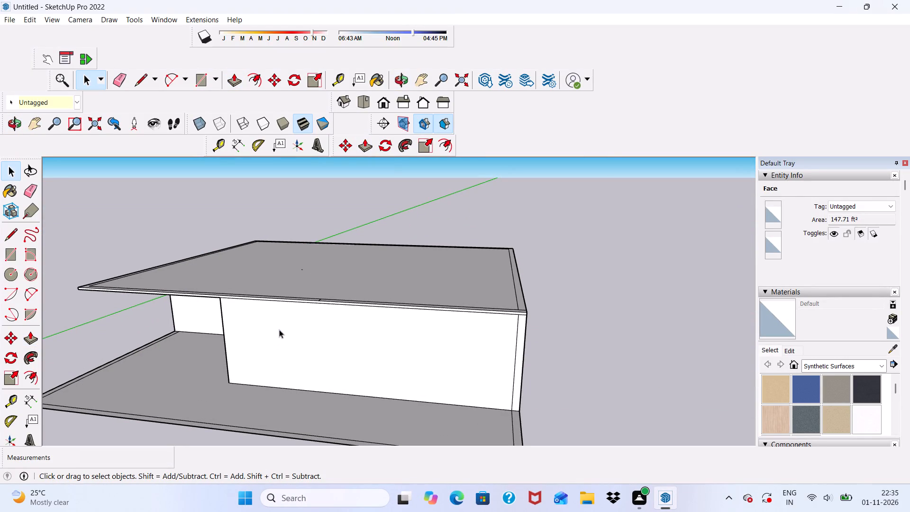
click(243, 357)
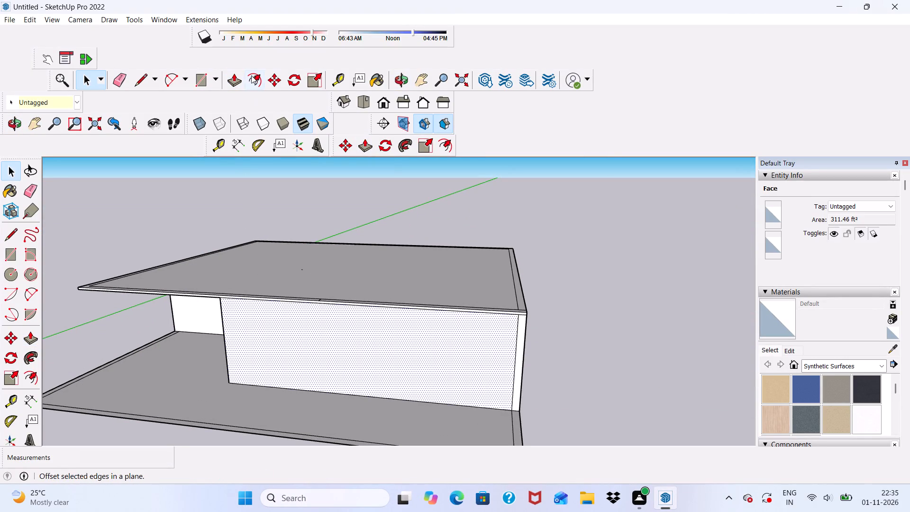
click(225, 81)
click(244, 353)
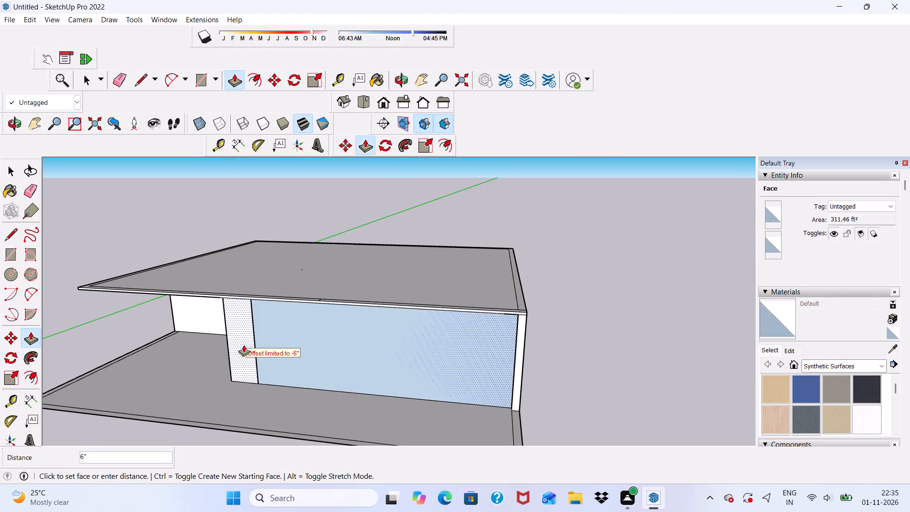
click(243, 342)
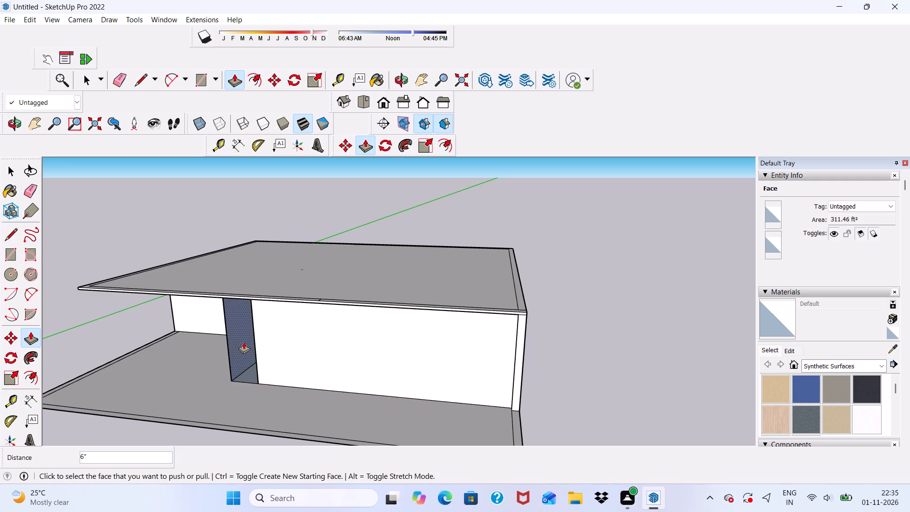
Push/Pull the side wall's inner face about 4' 10" across the opening at the front wall's left end.
scroll(251, 354, up, 4)
click(228, 350)
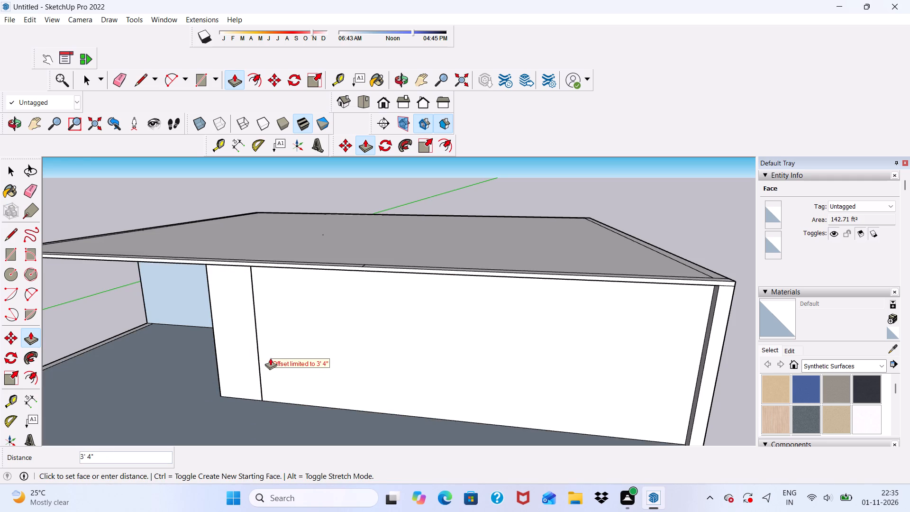
click(289, 354)
Erase the two vertical lines left on the front wall near its left end.
scroll(291, 336, down, 5)
middle_drag(295, 376, 297, 375)
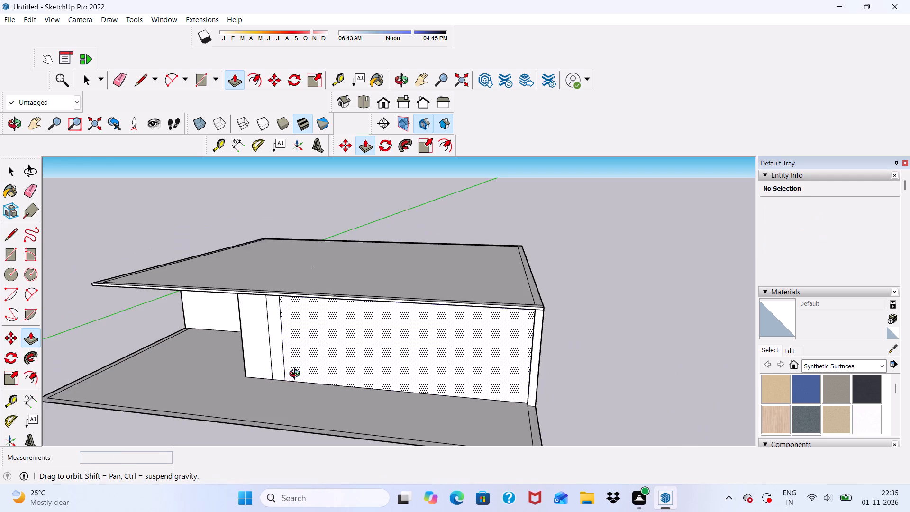
middle_drag(297, 375, 302, 355)
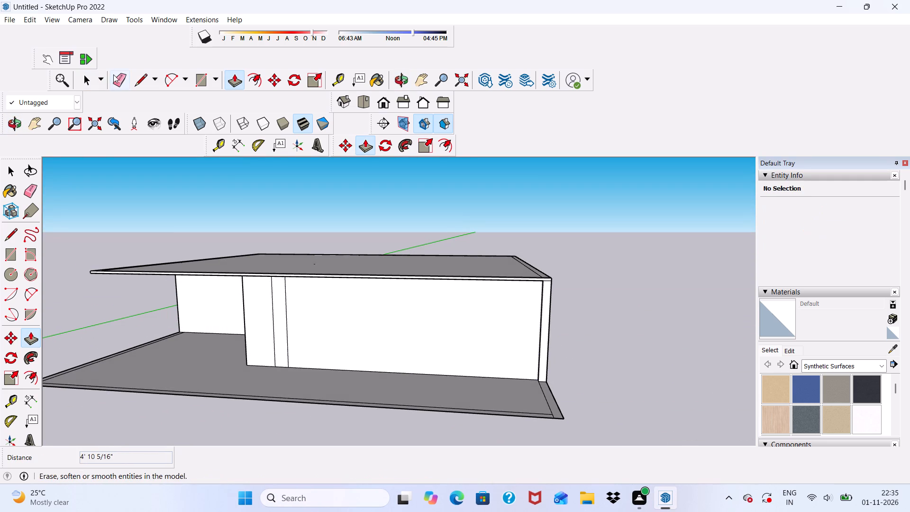
click(116, 76)
scroll(256, 410, down, 1)
middle_drag(258, 411, 295, 346)
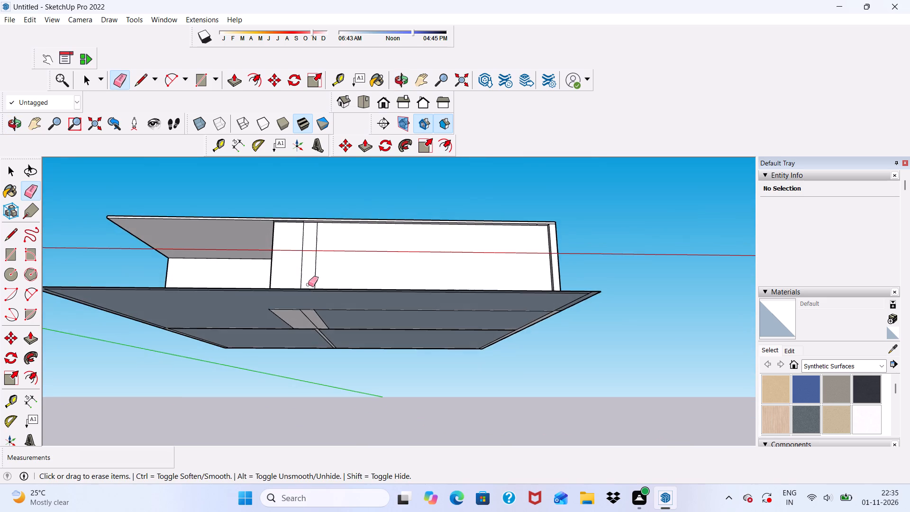
scroll(308, 283, up, 10)
drag(283, 231, 334, 265)
Push the merged front wall face inward about 11".
scroll(337, 265, down, 5)
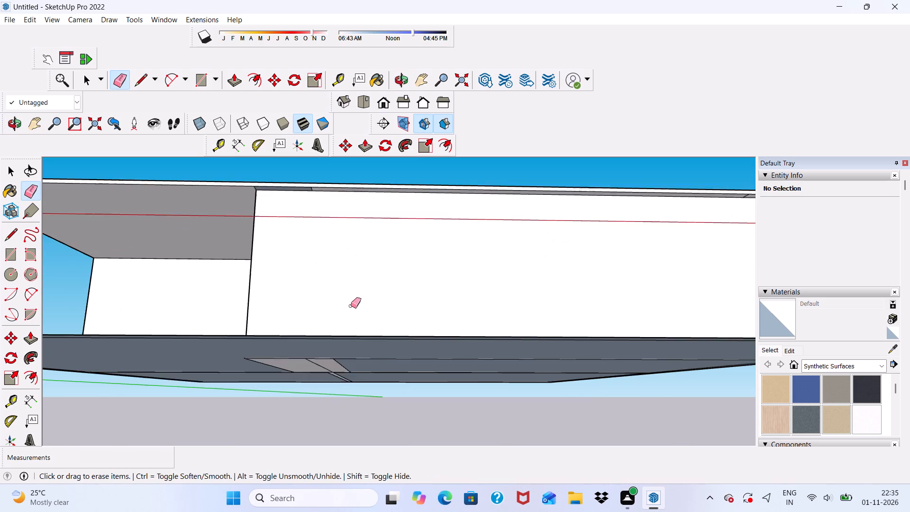
click(226, 78)
drag(317, 236, 318, 236)
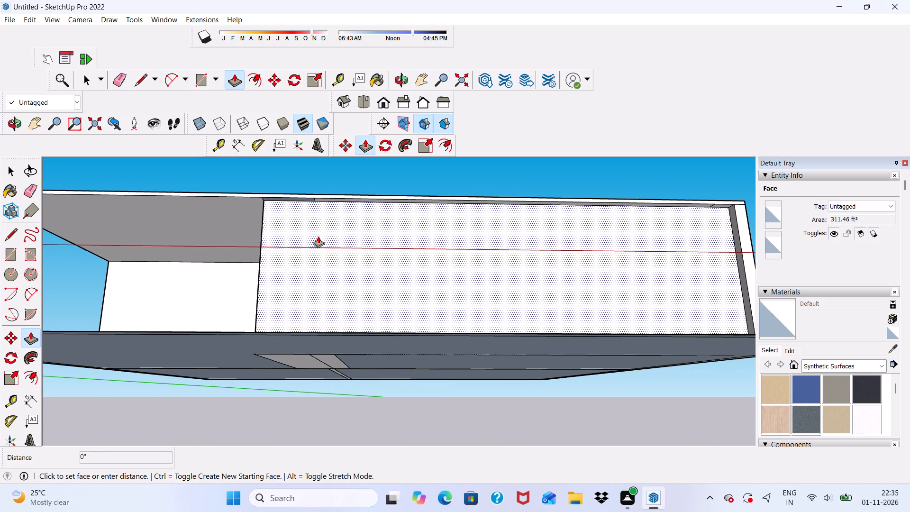
drag(318, 236, 320, 240)
Examine the recessed front wall and the roof's border strip from above and below.
scroll(317, 238, down, 2)
middle_drag(322, 247, 318, 278)
scroll(318, 269, up, 1)
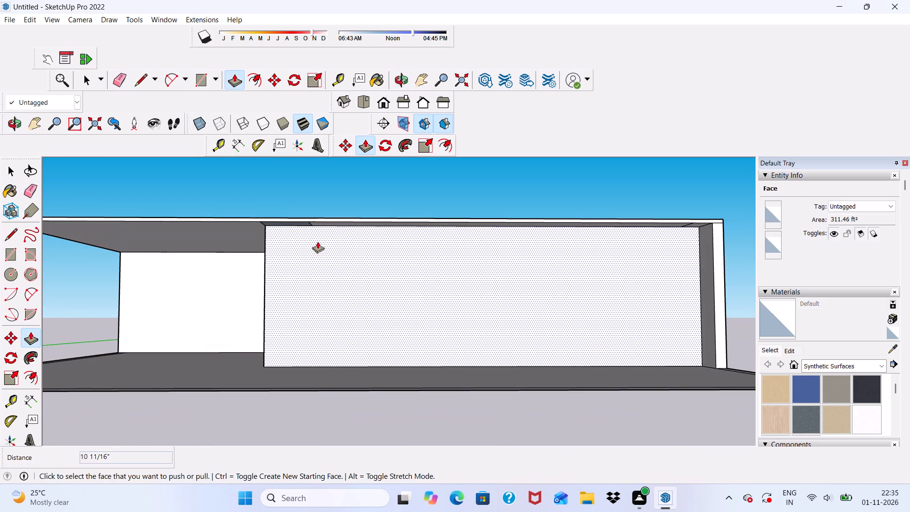
middle_drag(315, 238, 283, 254)
middle_drag(289, 266, 305, 309)
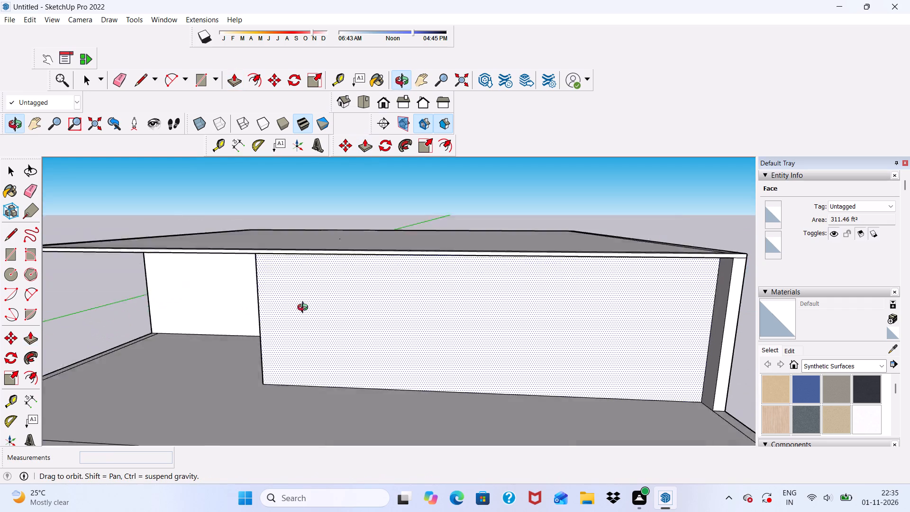
middle_drag(305, 309, 323, 323)
key(space)
scroll(318, 301, down, 3)
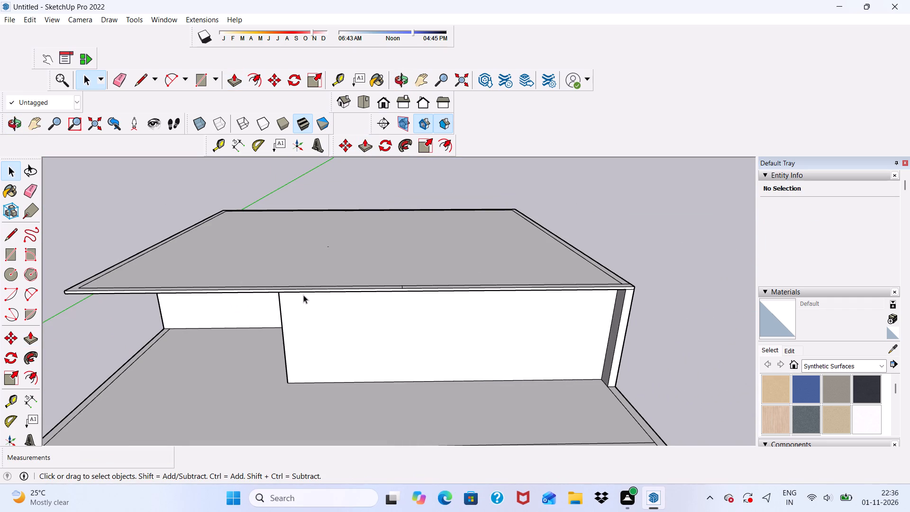
scroll(331, 326, down, 1)
middle_drag(333, 326, 338, 355)
scroll(366, 340, up, 6)
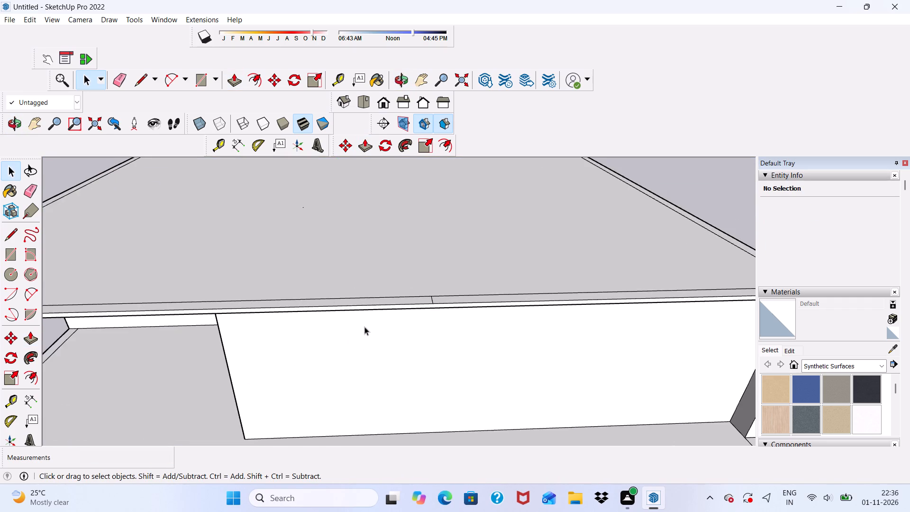
scroll(291, 293, down, 1)
middle_drag(273, 288, 276, 241)
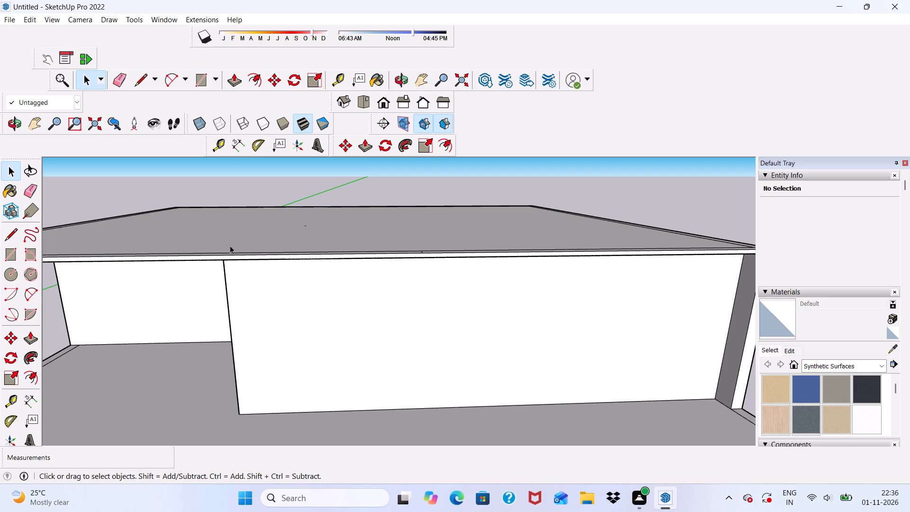
scroll(231, 242, down, 5)
middle_drag(372, 277, 392, 325)
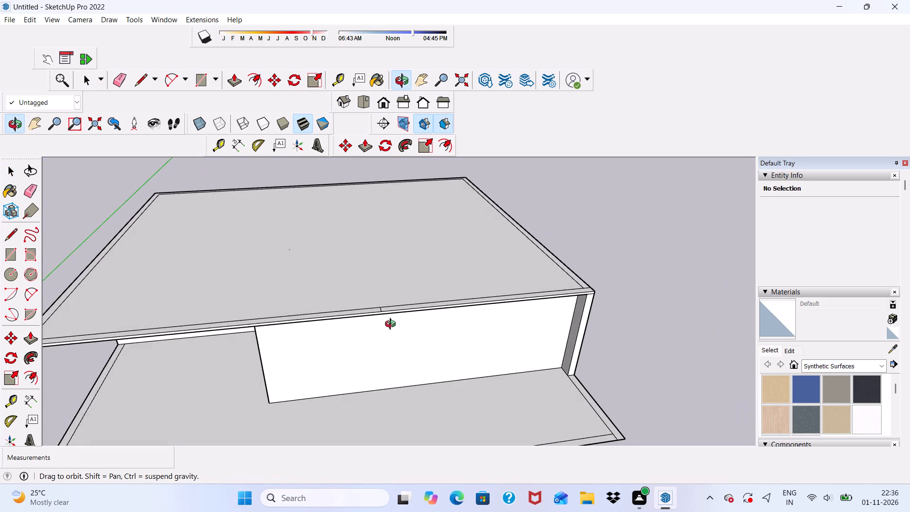
middle_drag(392, 325, 391, 321)
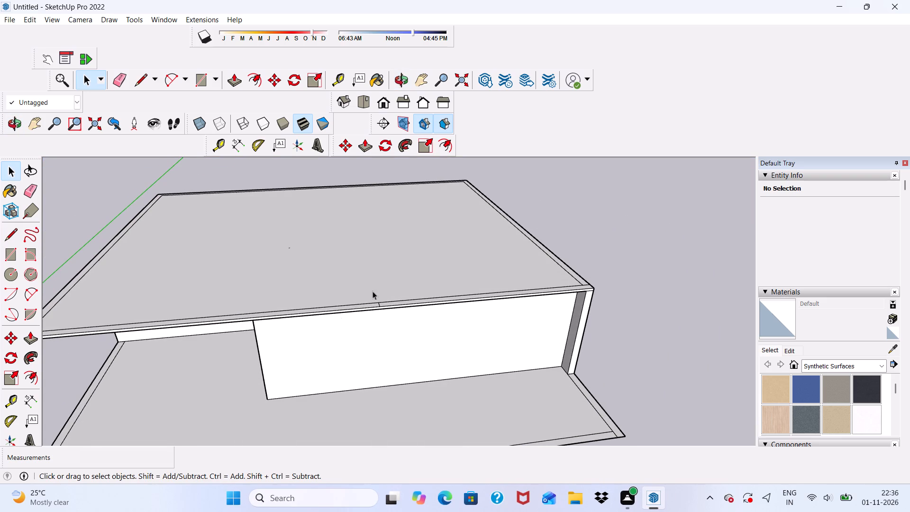
middle_drag(369, 282, 361, 313)
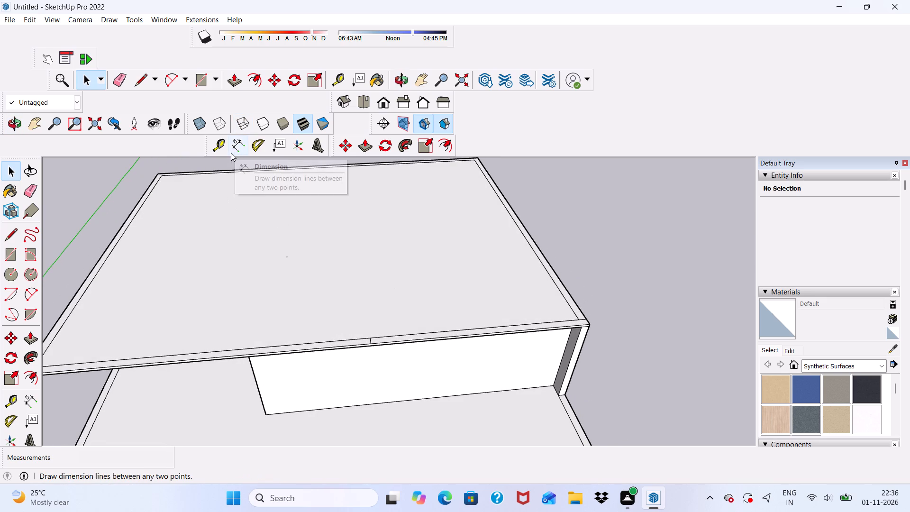
Place a Tape Measure guide across the roof, about 25' in from the right side's inner border line and parallel to it.
click(218, 150)
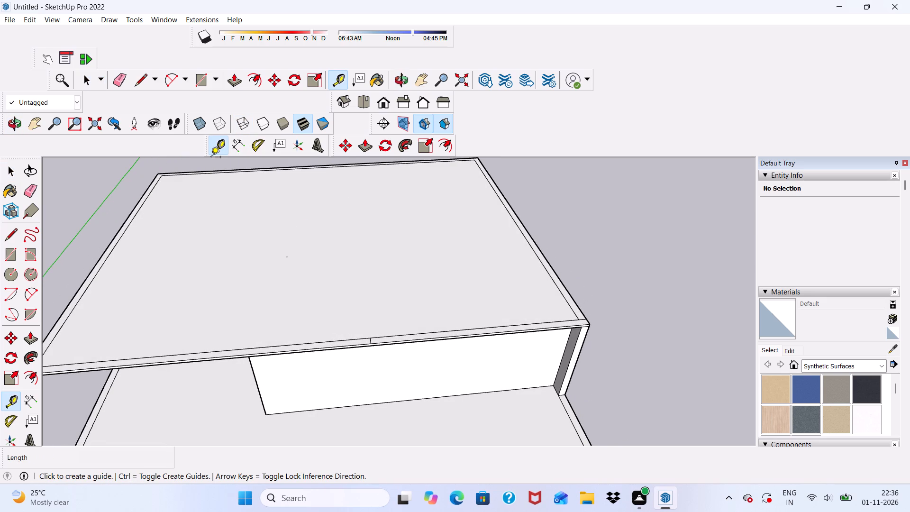
click(536, 259)
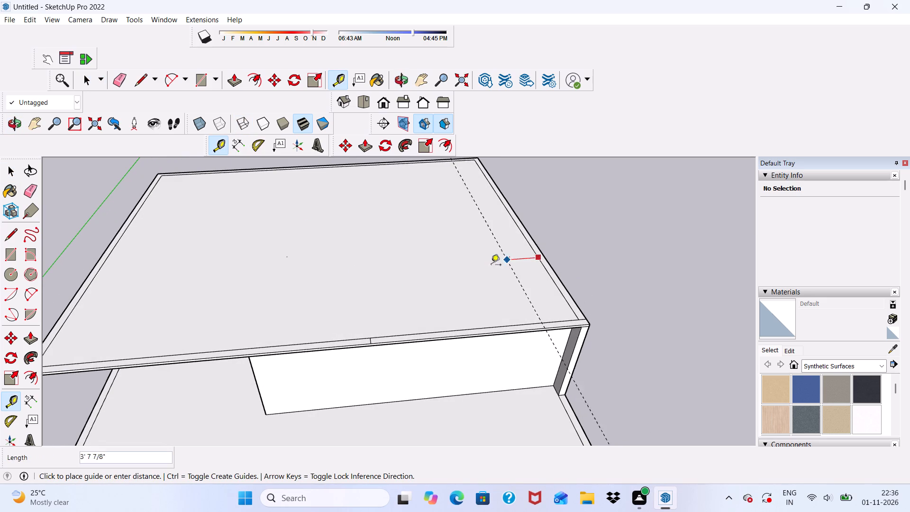
scroll(319, 276, down, 1)
middle_drag(319, 276, 354, 257)
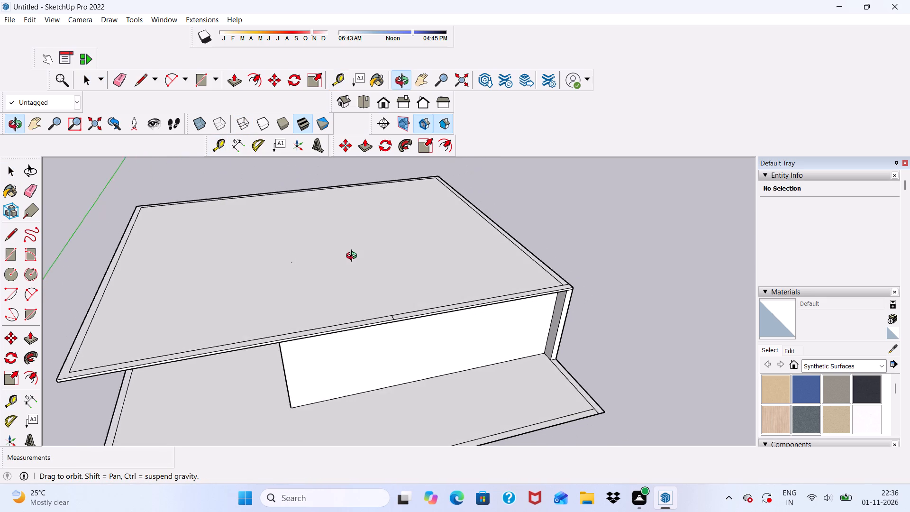
middle_drag(354, 257, 373, 255)
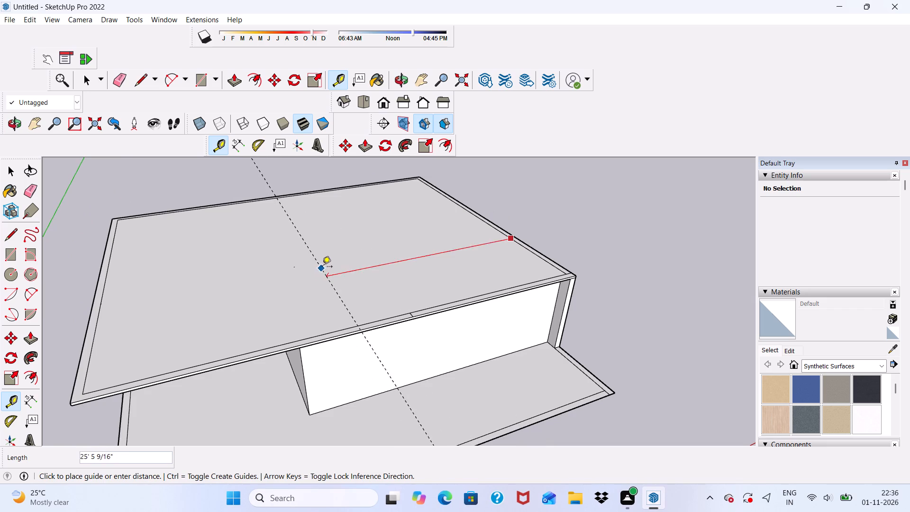
middle_drag(276, 271, 368, 266)
scroll(367, 267, up, 1)
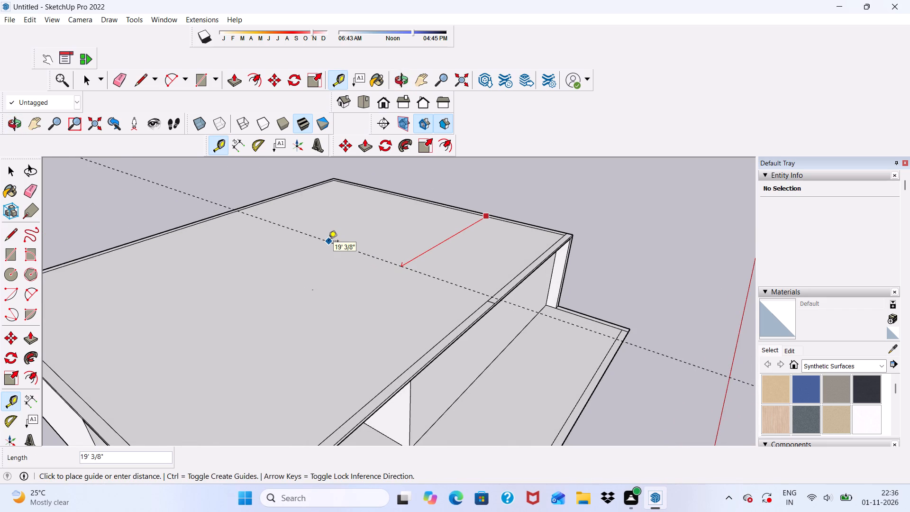
scroll(306, 261, down, 1)
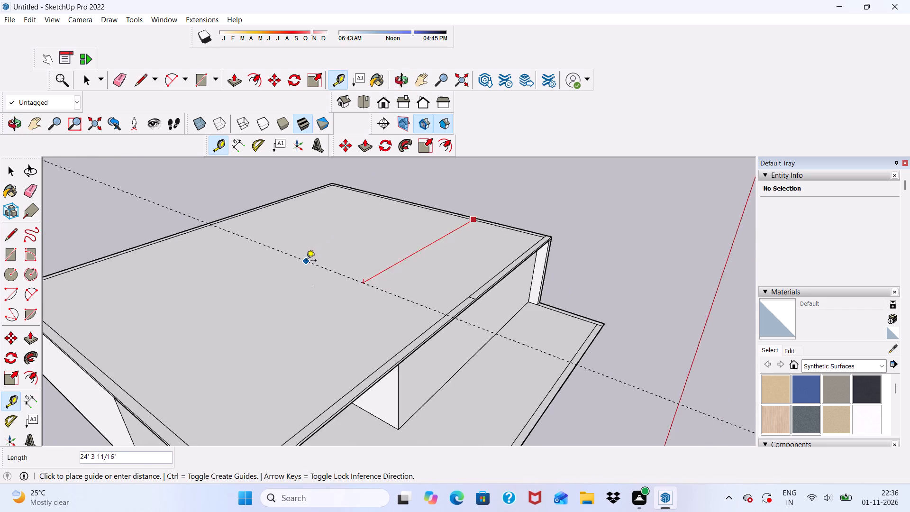
middle_drag(306, 261, 311, 265)
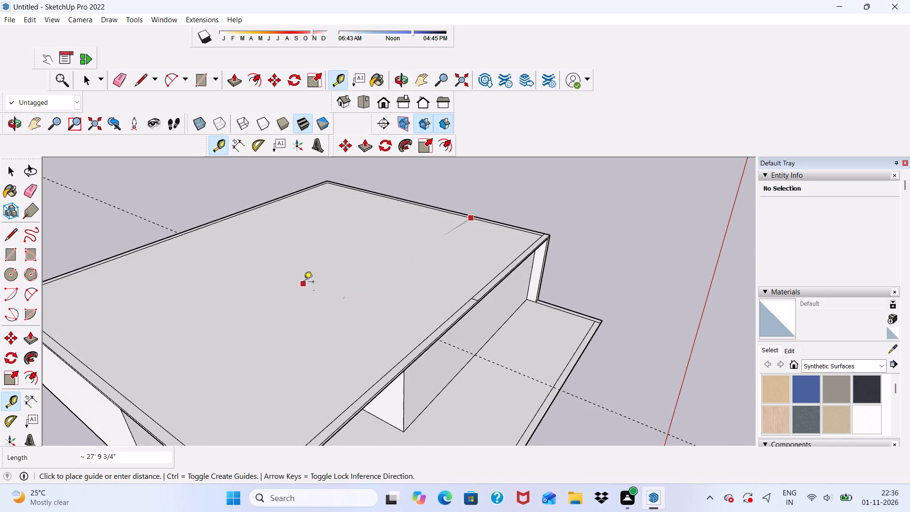
middle_drag(308, 265, 281, 241)
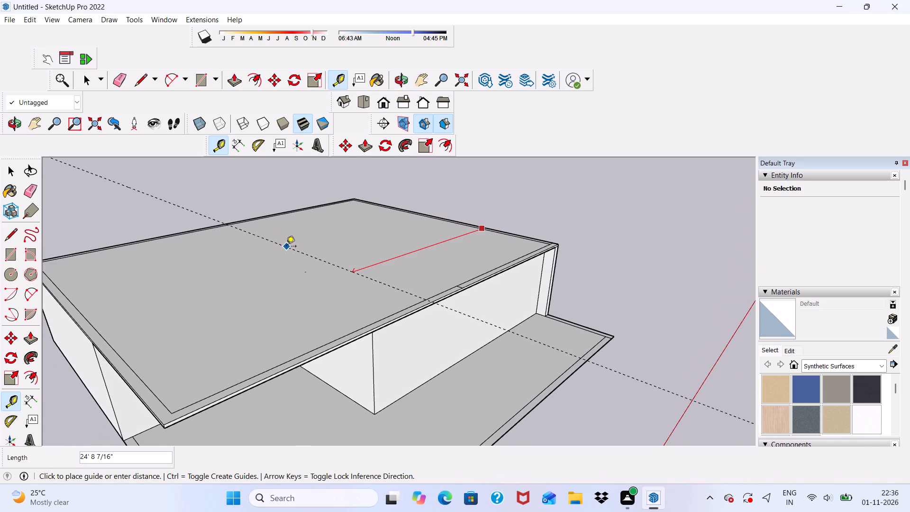
click(285, 249)
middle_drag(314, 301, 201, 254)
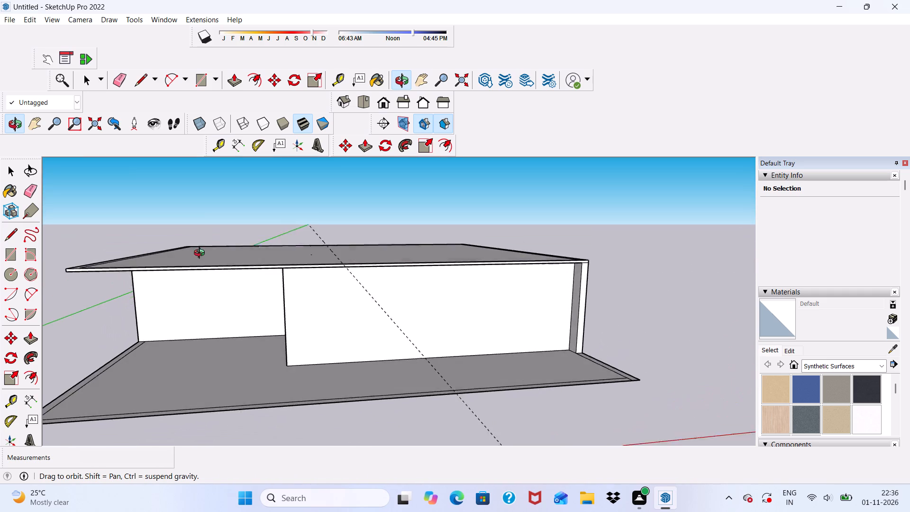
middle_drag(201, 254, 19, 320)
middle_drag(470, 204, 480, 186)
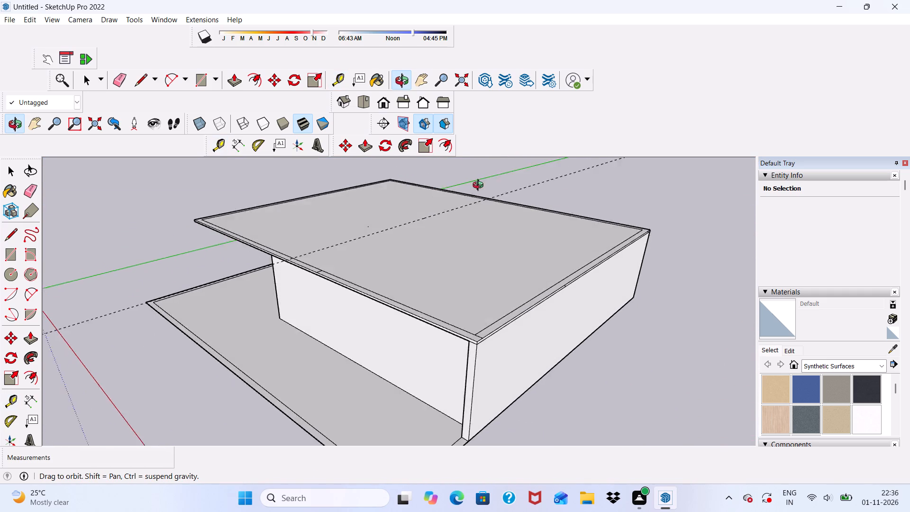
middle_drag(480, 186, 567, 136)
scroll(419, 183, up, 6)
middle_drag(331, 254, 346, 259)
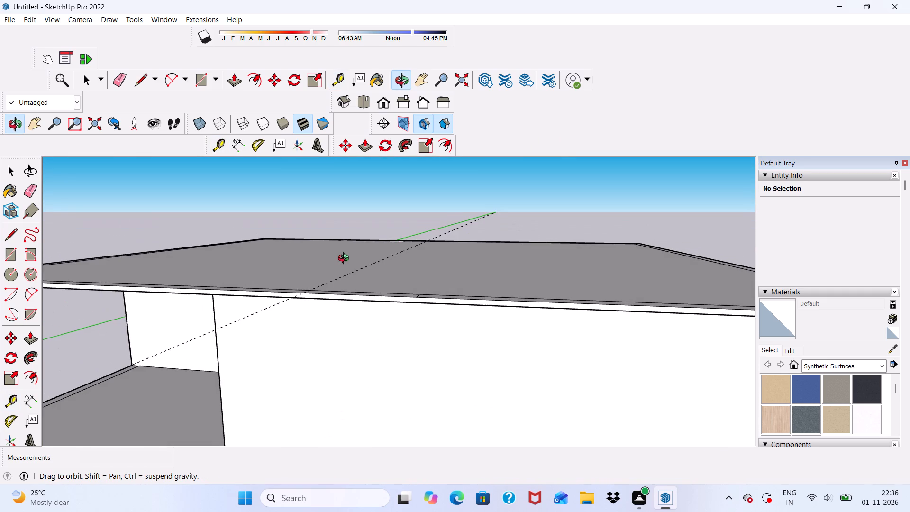
Place a parallel guide 6" from the roof's front-to-back guide, on its left side.
middle_drag(346, 259, 316, 247)
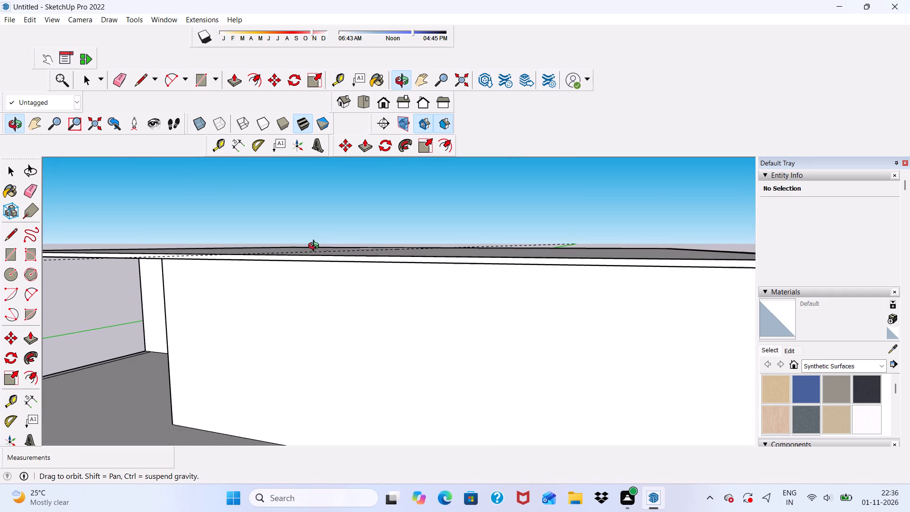
middle_drag(316, 247, 317, 247)
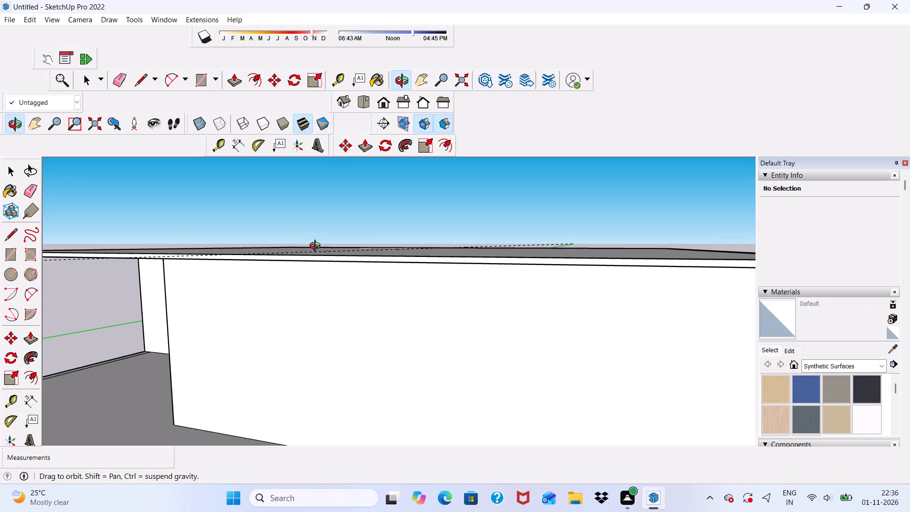
middle_drag(317, 247, 363, 310)
scroll(392, 323, up, 4)
click(392, 308)
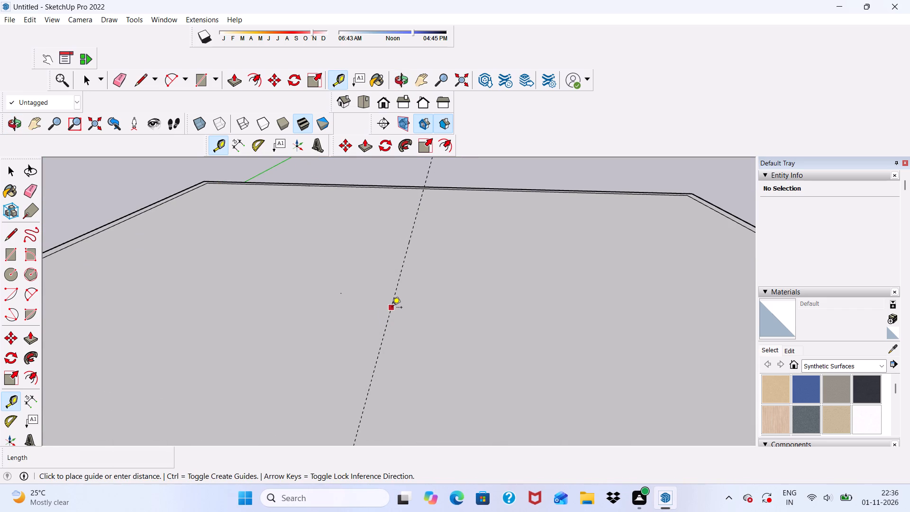
text(6")
key(Return)
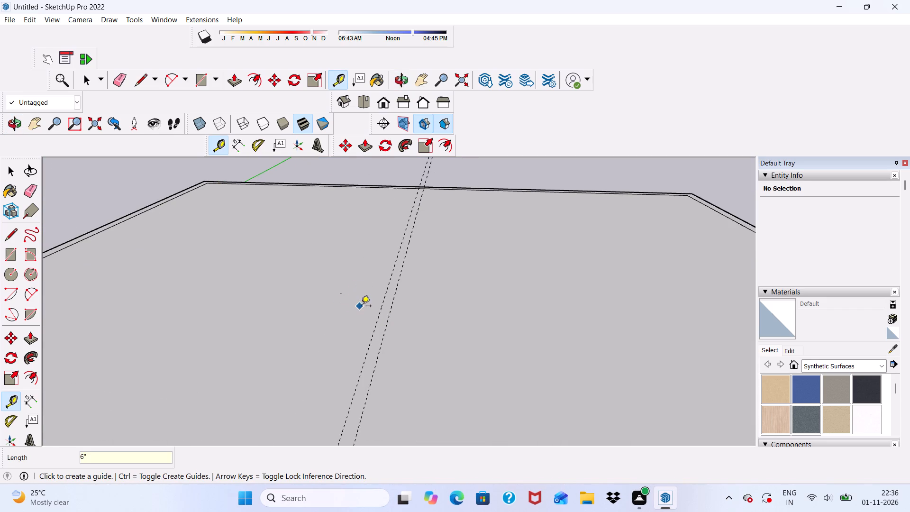
Place a guide across the roof parallel to the back edge's inner border line, about 21' in from it.
scroll(367, 296, down, 3)
scroll(416, 288, down, 3)
middle_drag(418, 295, 418, 324)
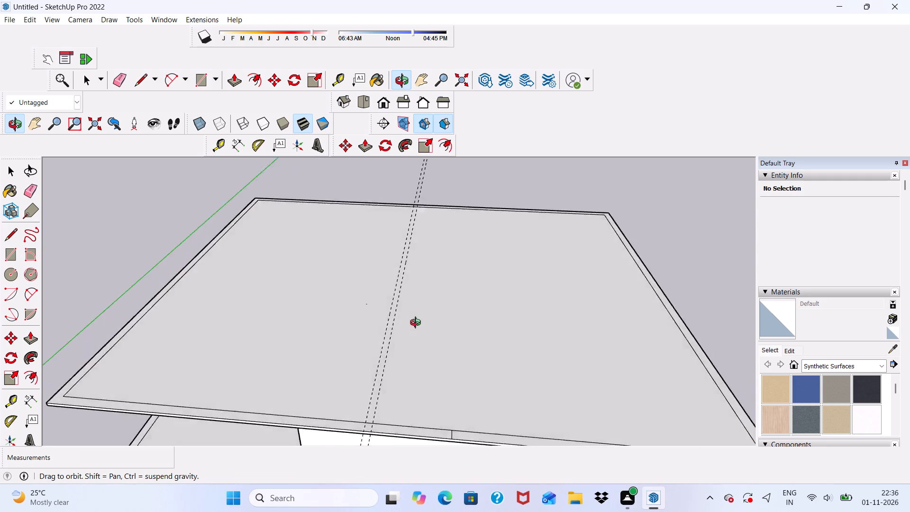
middle_drag(418, 324, 413, 353)
scroll(365, 171, up, 5)
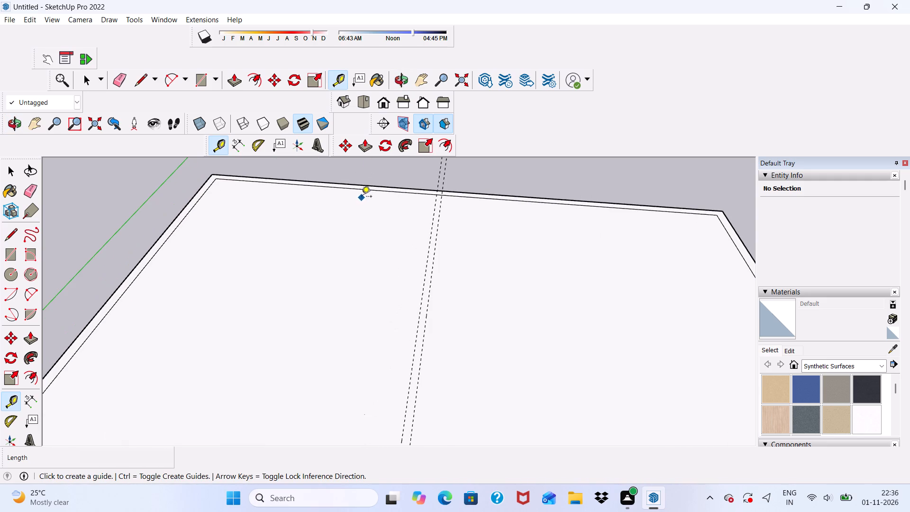
scroll(363, 179, up, 5)
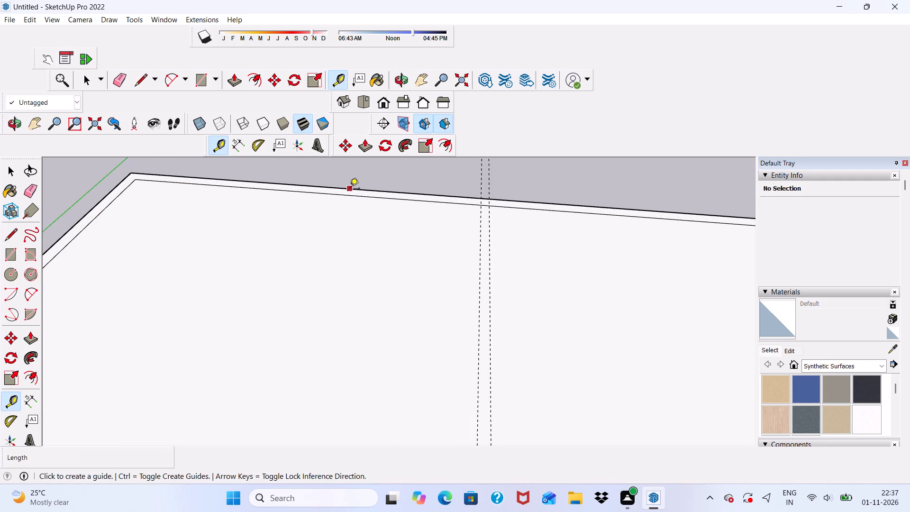
click(346, 194)
scroll(343, 208, down, 6)
scroll(387, 195, down, 4)
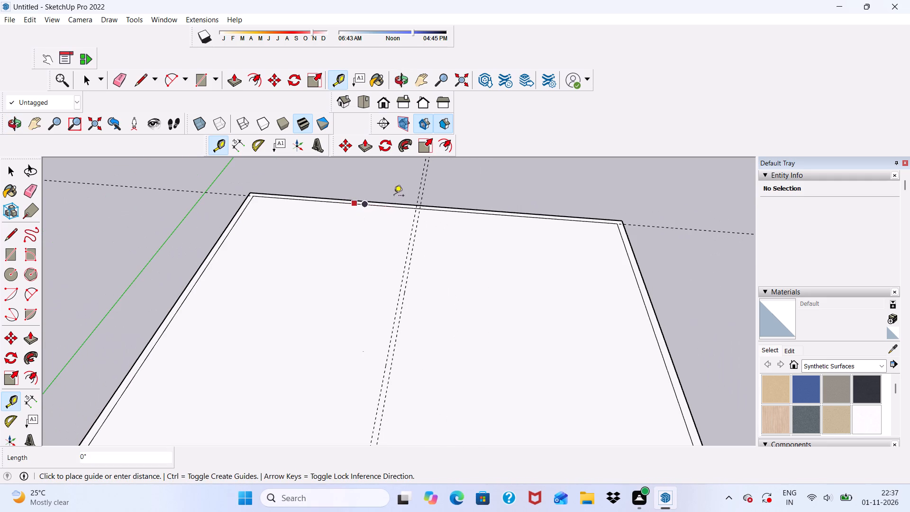
click(334, 325)
Place a parallel guide 6" from the new crosswise roof guide, on the side toward the front.
click(337, 322)
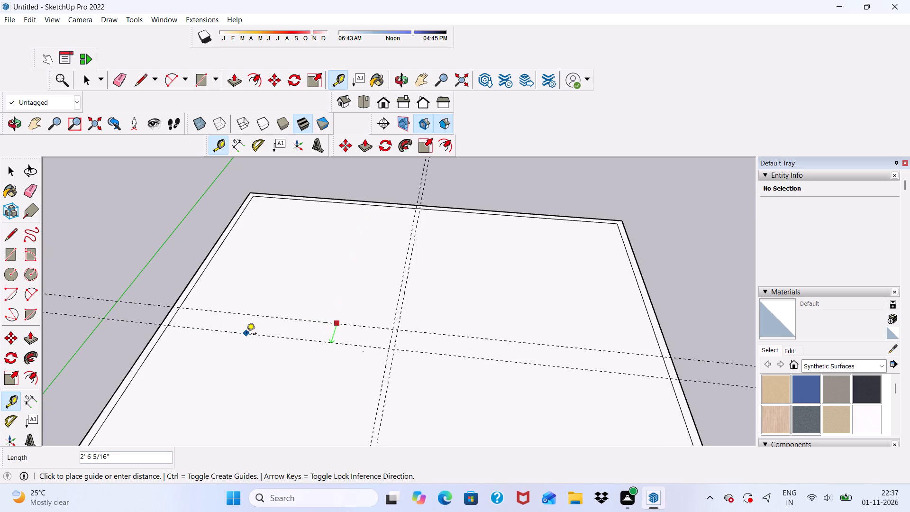
key(6)
key(shift+quotedbl)
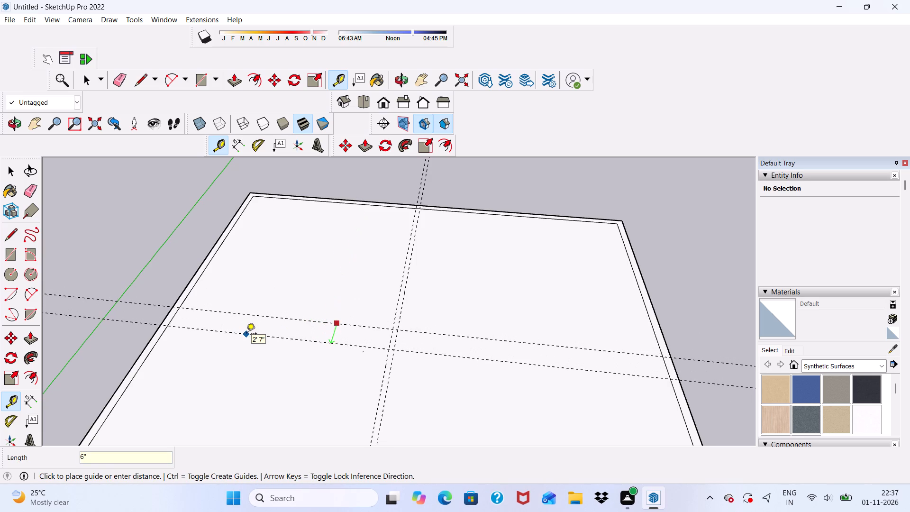
key(Return)
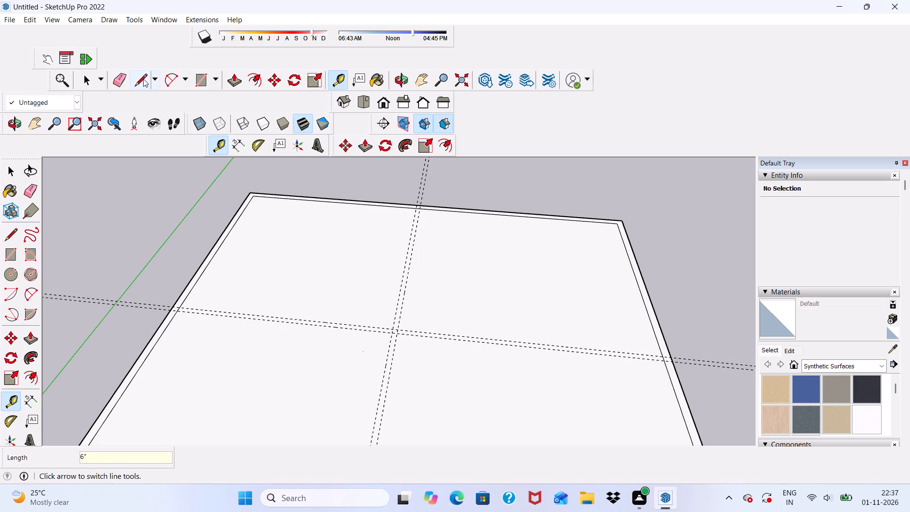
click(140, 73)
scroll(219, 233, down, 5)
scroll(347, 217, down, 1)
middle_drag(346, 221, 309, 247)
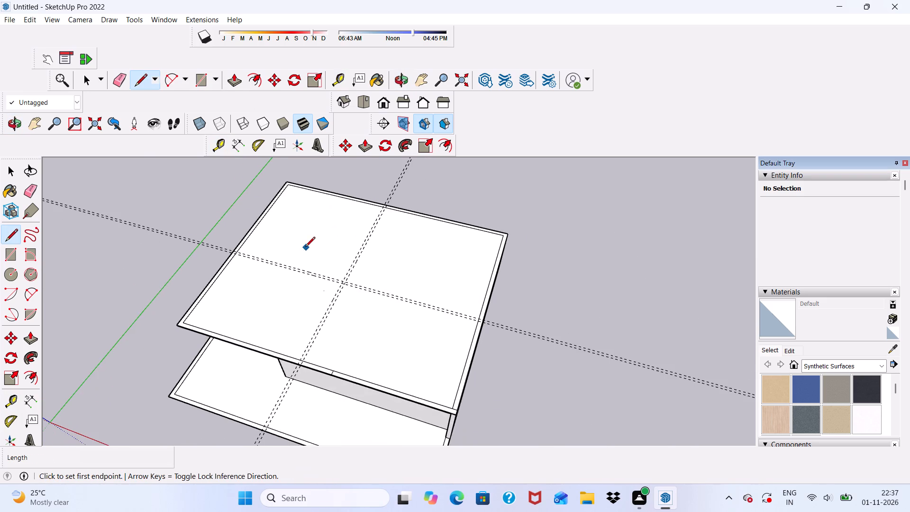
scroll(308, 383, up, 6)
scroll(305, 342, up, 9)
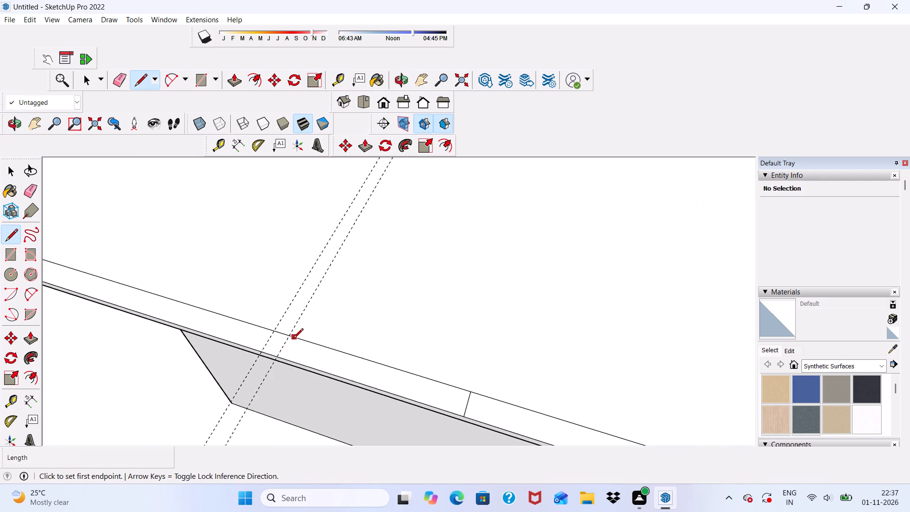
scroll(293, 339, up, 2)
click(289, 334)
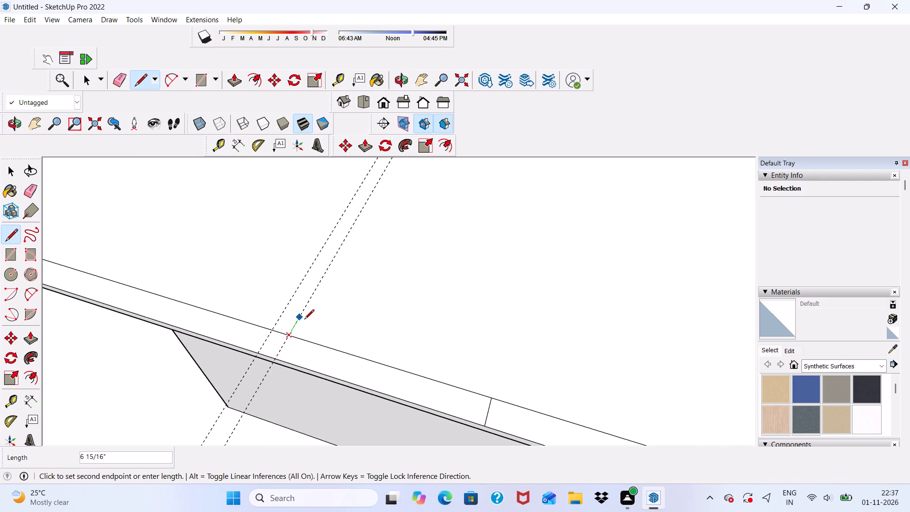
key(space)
Place another front-to-back guide on the roof, roughly midway between the existing front-to-back pair and the left border.
scroll(289, 279, down, 3)
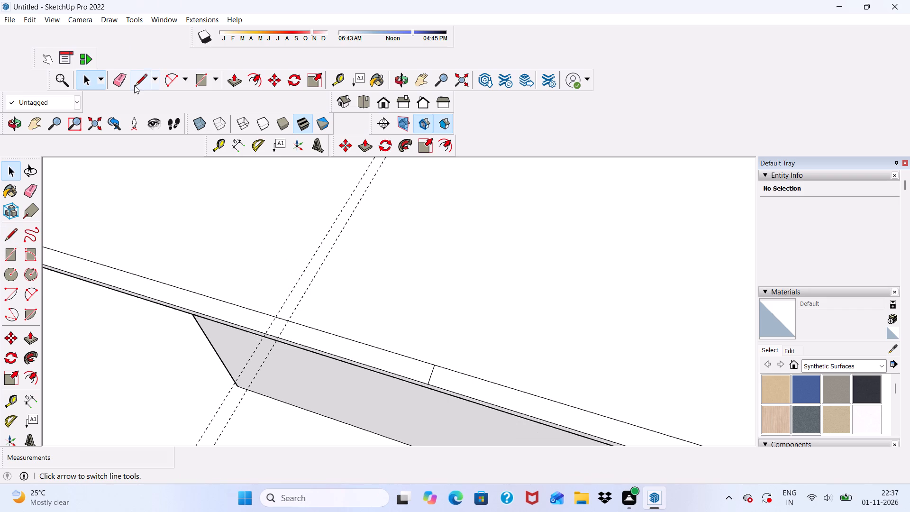
scroll(179, 107, down, 4)
middle_drag(350, 229, 463, 249)
scroll(401, 179, down, 11)
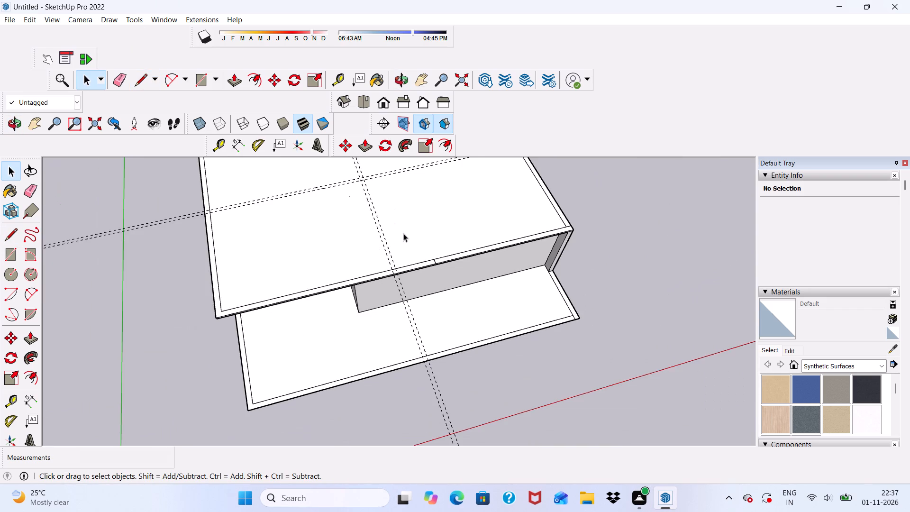
scroll(403, 235, down, 1)
middle_drag(403, 235, 407, 205)
scroll(401, 204, down, 4)
middle_drag(400, 230, 385, 176)
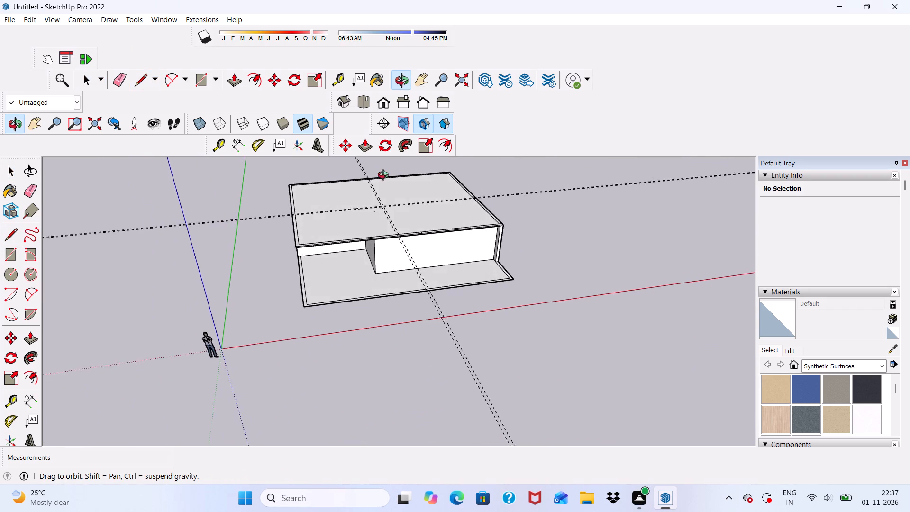
middle_drag(385, 176, 382, 230)
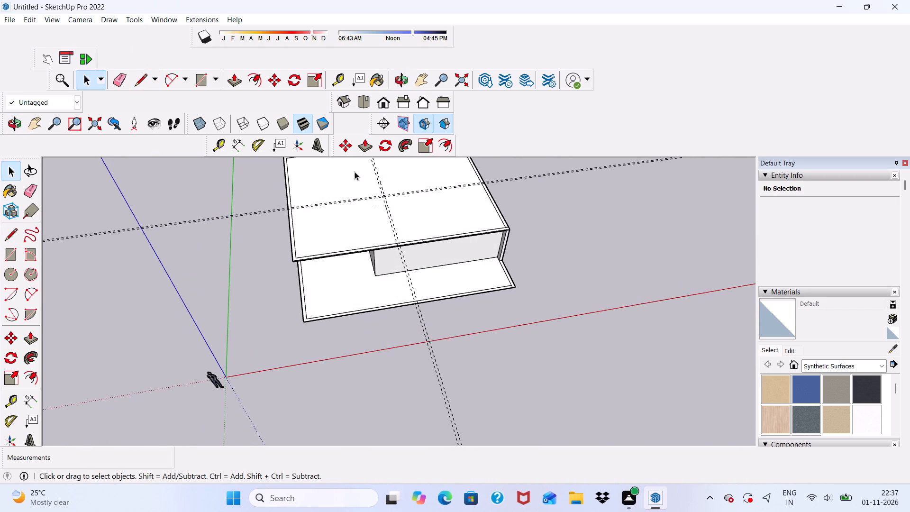
click(218, 142)
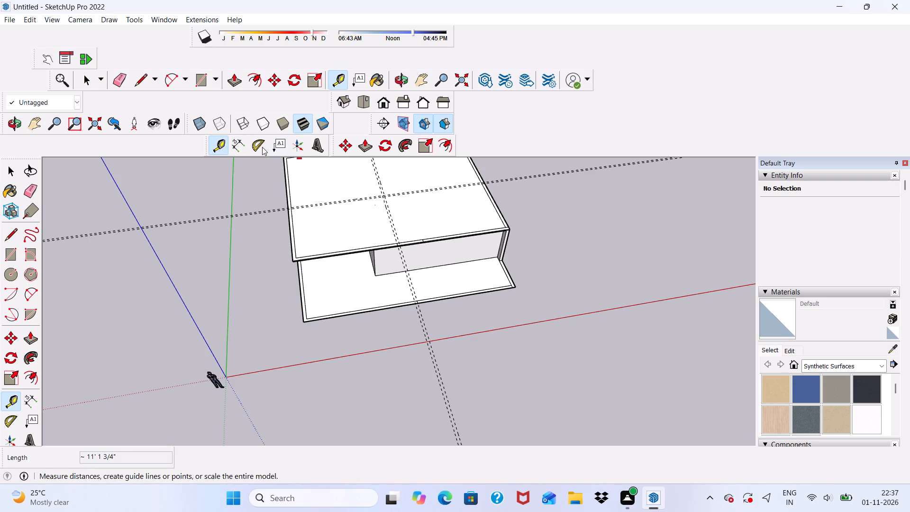
scroll(379, 167, up, 11)
click(374, 188)
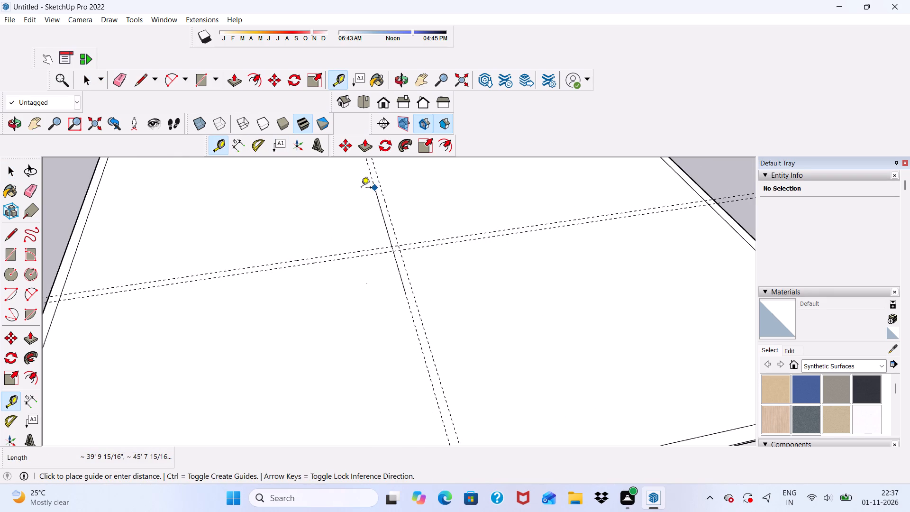
drag(247, 190, 253, 191)
scroll(258, 201, down, 5)
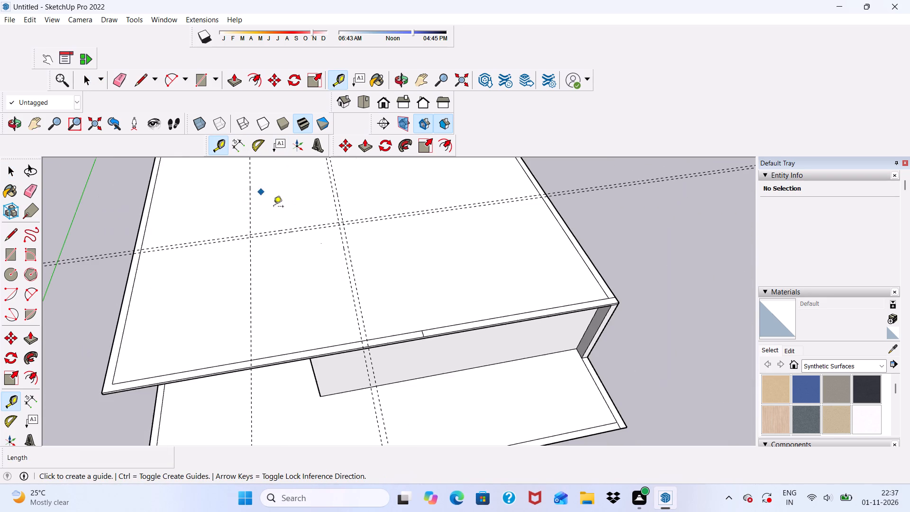
Place a parallel guide 6" to the left of the new front-to-back roof guide.
click(247, 198)
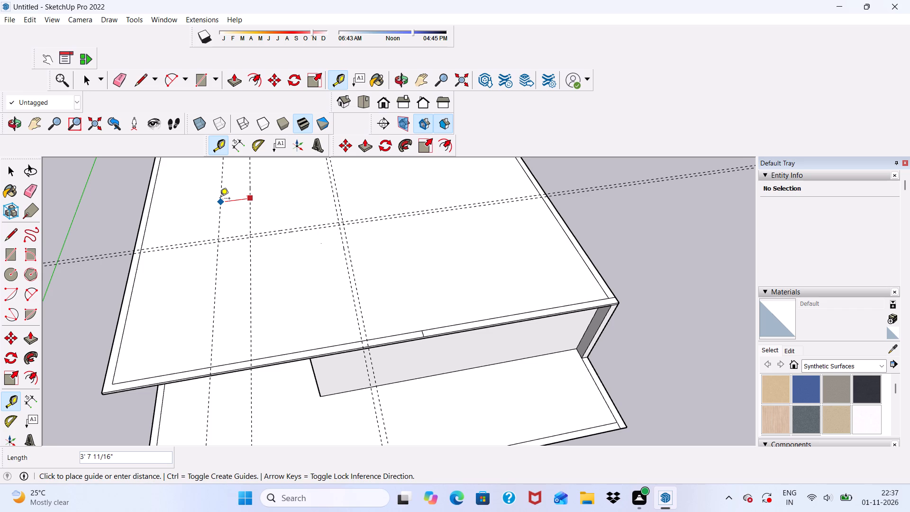
key(6)
key(shift+quotedbl)
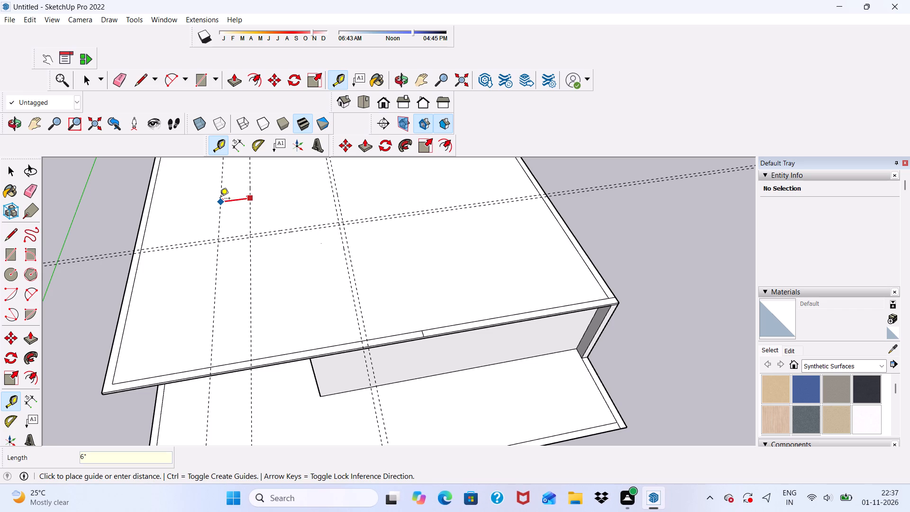
key(Return)
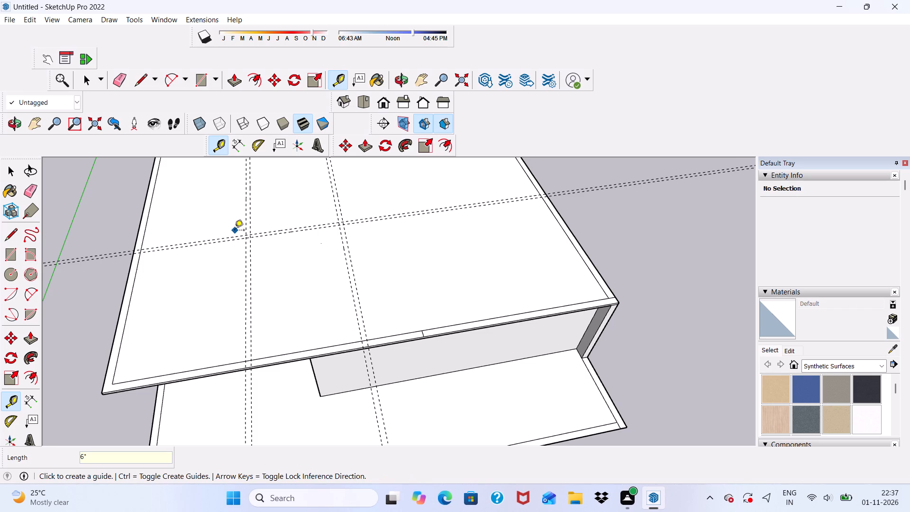
Place another crosswise guide on the roof, about two-thirds of the way from the crosswise pair toward the front border.
scroll(235, 231, down, 4)
middle_drag(281, 217, 378, 183)
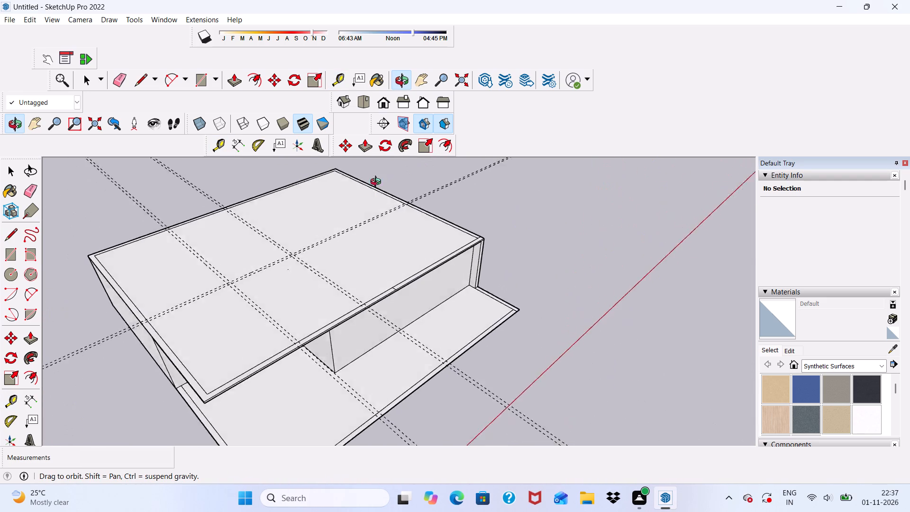
middle_drag(378, 183, 321, 194)
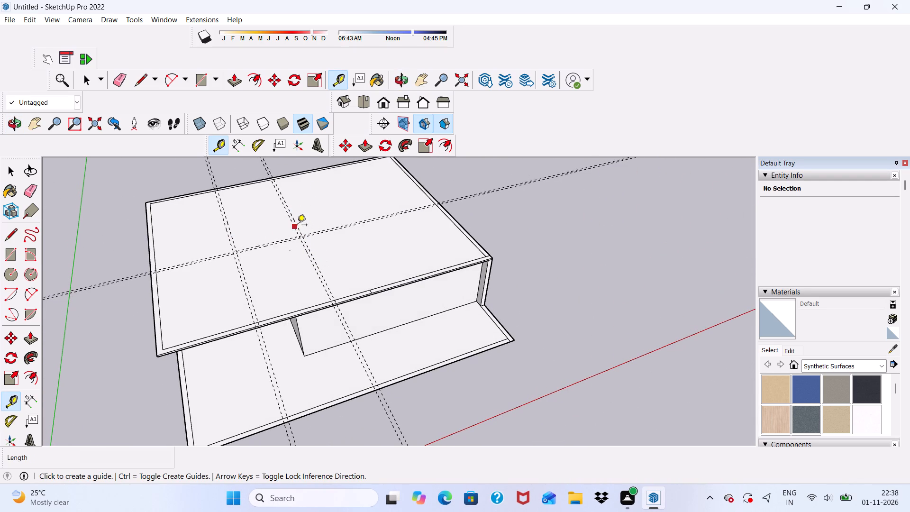
click(137, 73)
scroll(258, 238, up, 4)
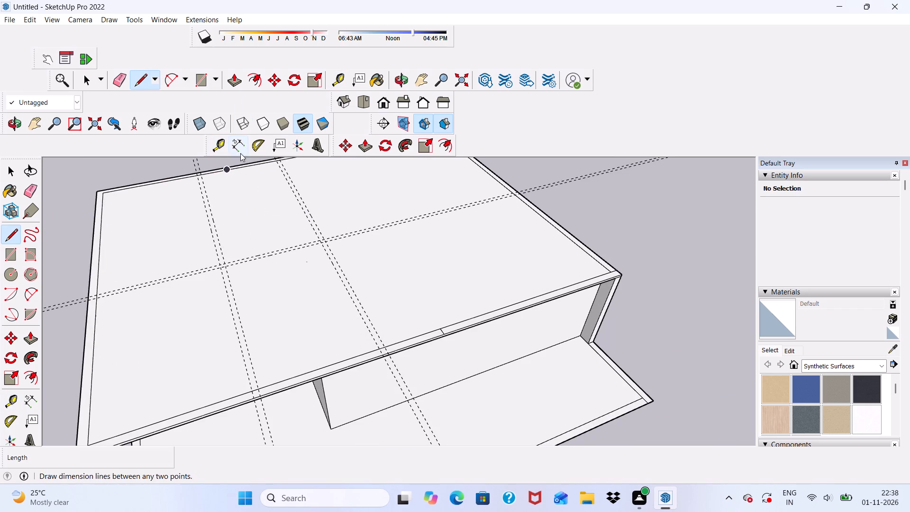
click(218, 147)
scroll(386, 255, up, 3)
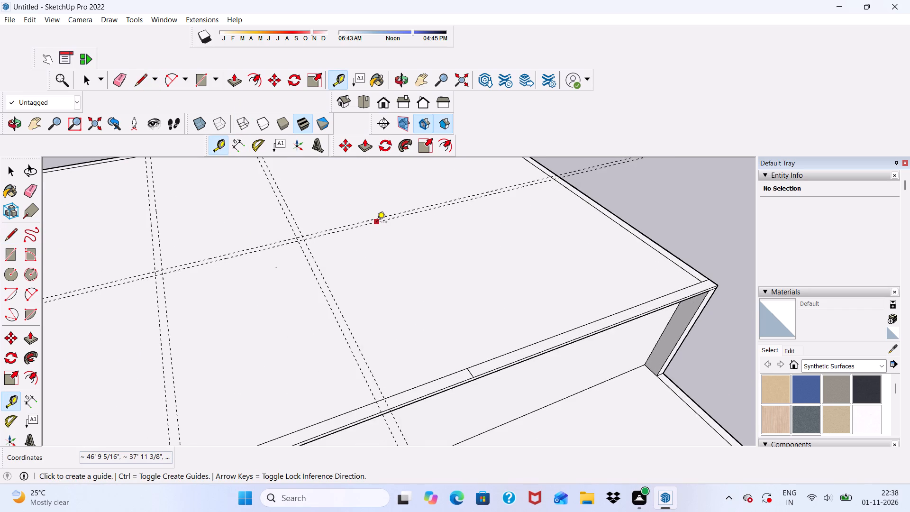
click(377, 223)
scroll(397, 295, down, 5)
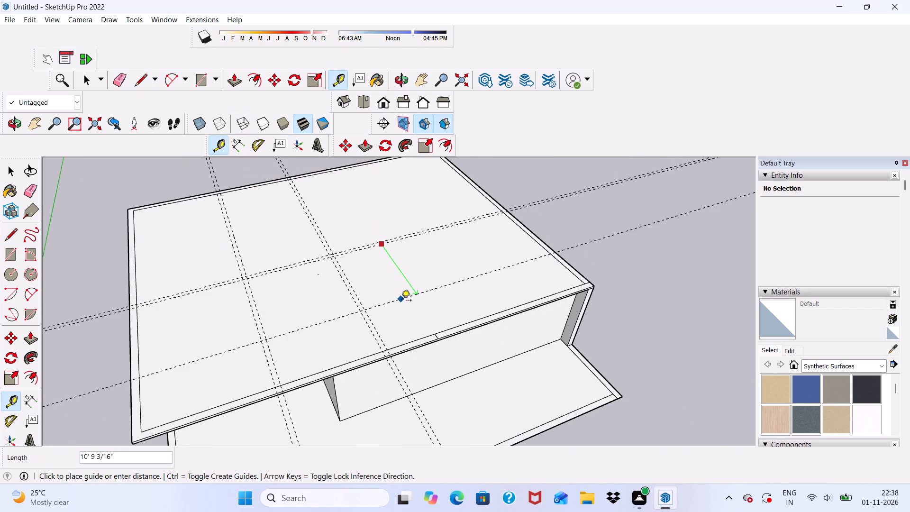
click(408, 311)
Place a parallel guide 6" behind the new crosswise guide near the roof's front.
scroll(408, 311, up, 4)
click(406, 310)
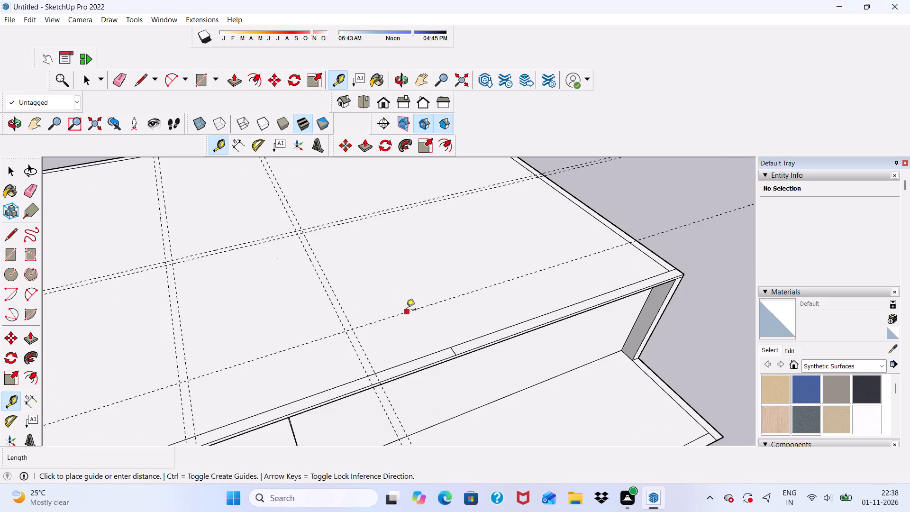
key(6)
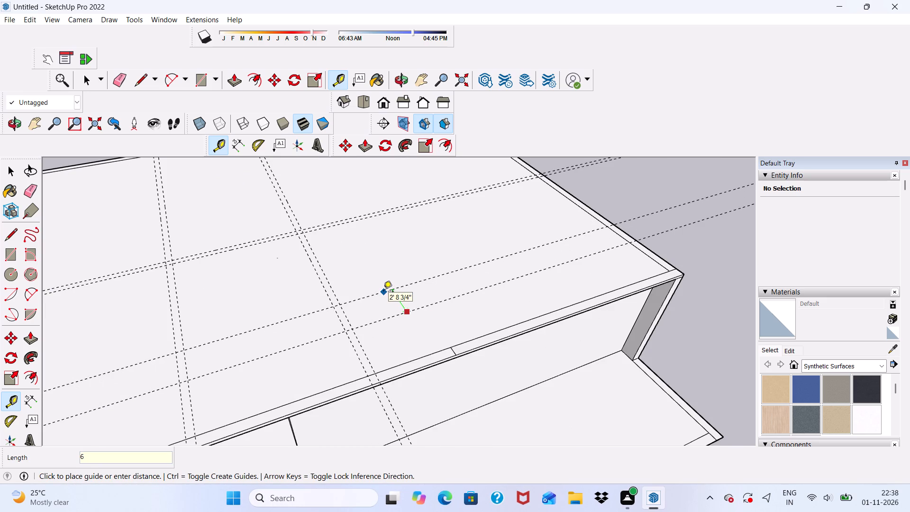
key(shift+quotedbl)
key(Return)
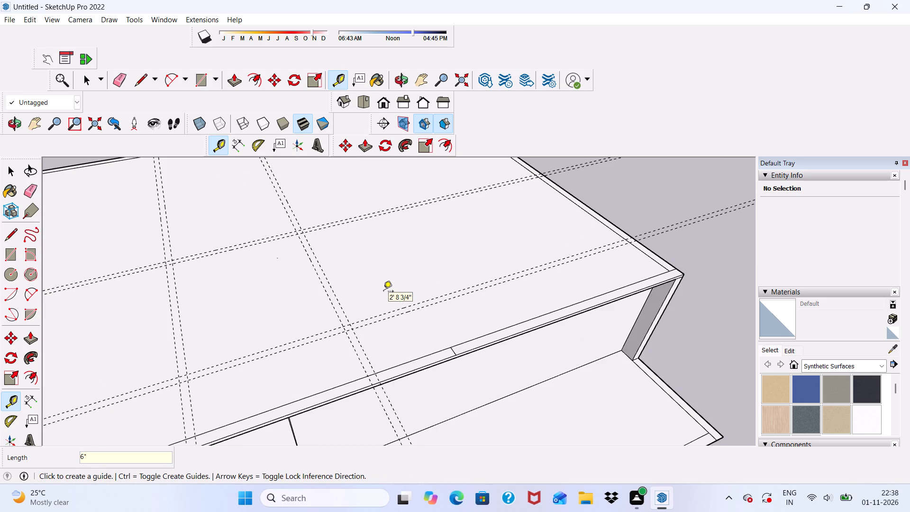
key(space)
Draw the front partition's 25' 4 5/8" front line from the right-hand front-to-back guide to the right inner border, with a 6" end segment.
scroll(364, 296, down, 4)
middle_drag(346, 287, 330, 267)
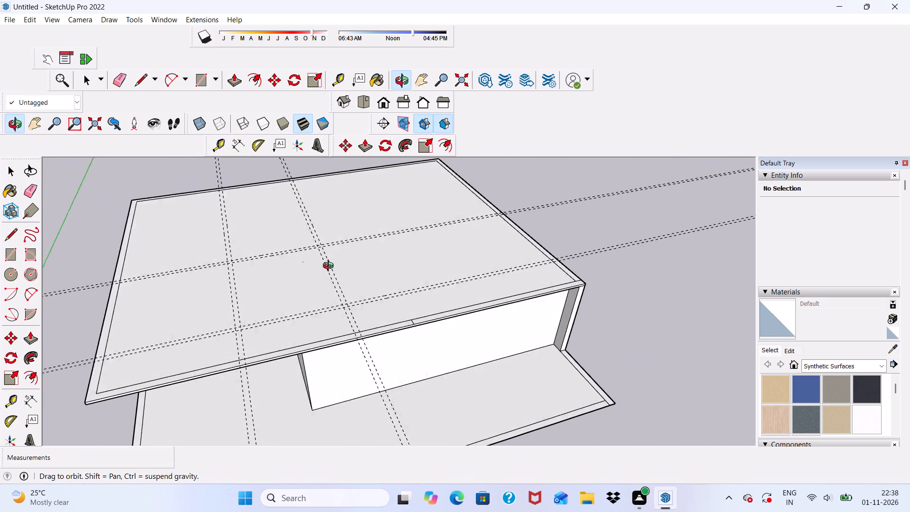
middle_drag(330, 267, 288, 279)
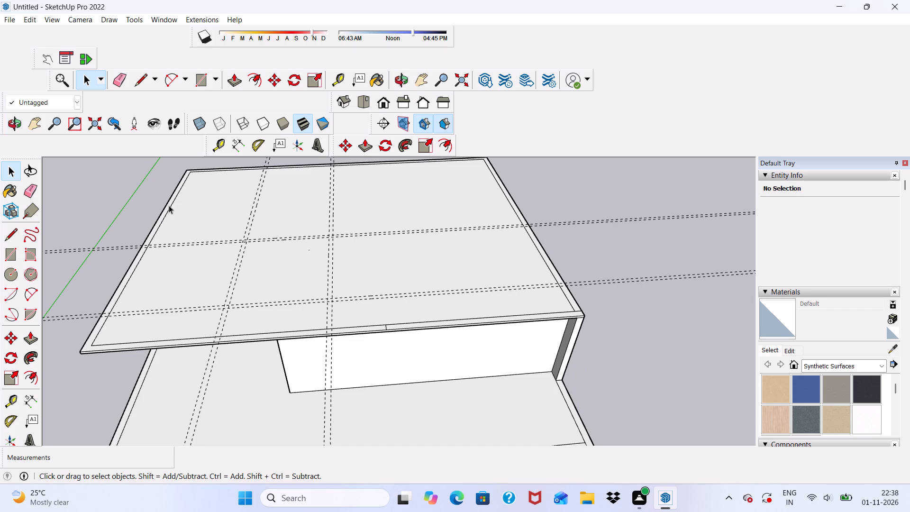
click(140, 76)
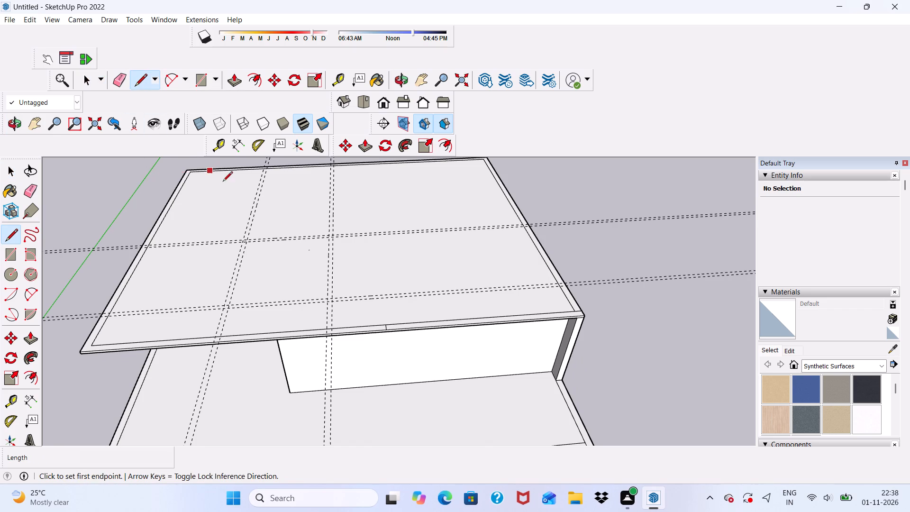
scroll(279, 233, down, 3)
middle_drag(404, 287, 382, 327)
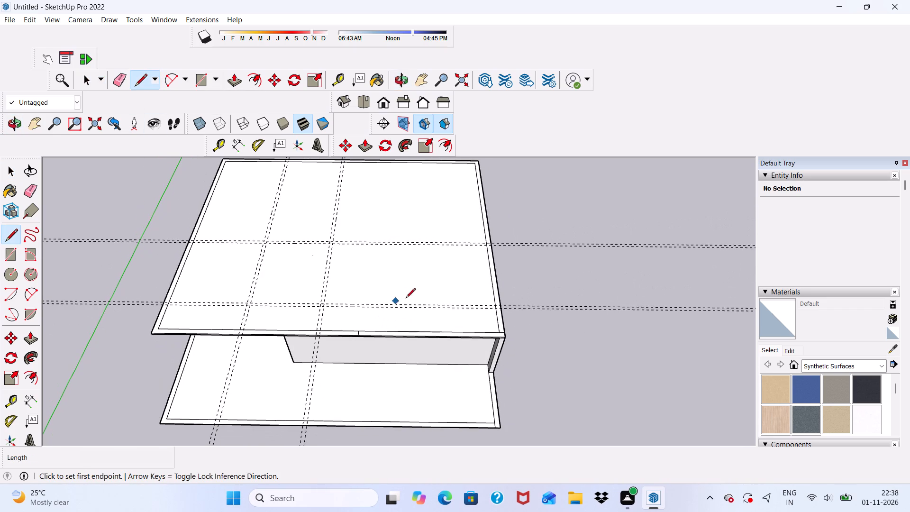
scroll(369, 310, up, 6)
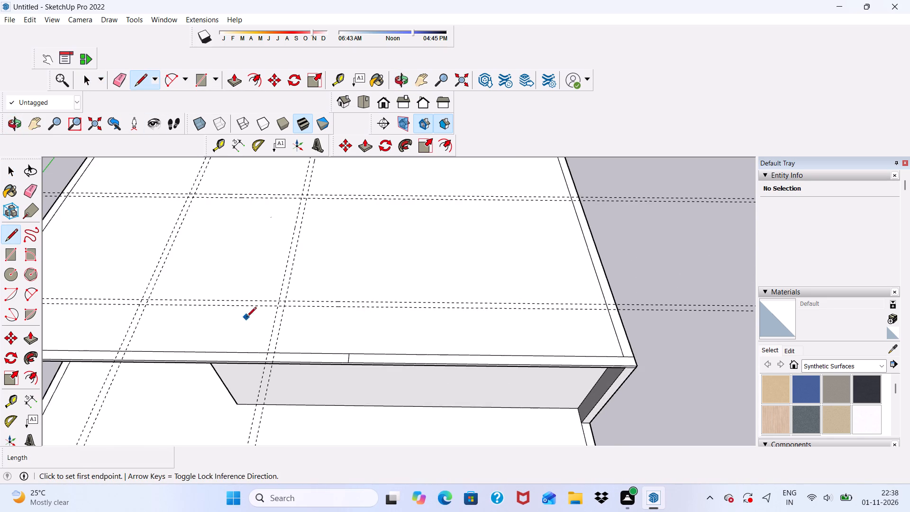
scroll(259, 318, up, 9)
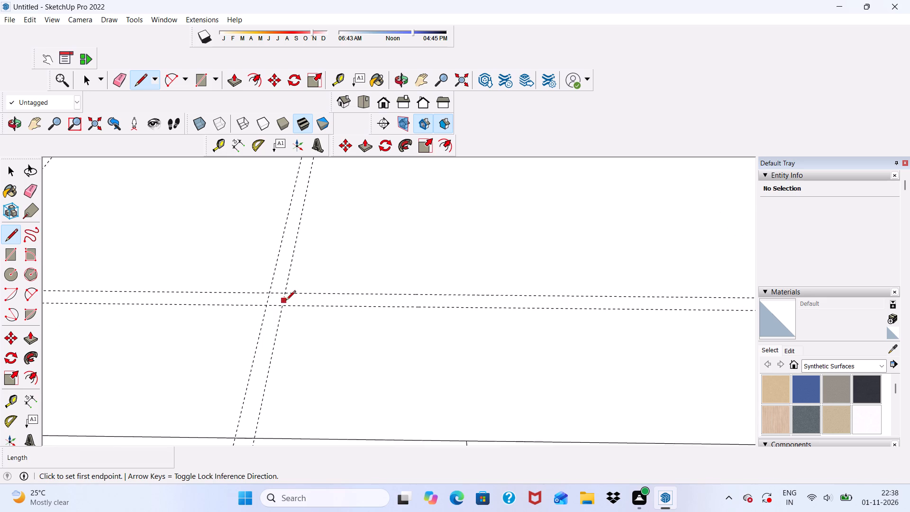
scroll(286, 301, up, 2)
click(280, 310)
scroll(318, 319, down, 5)
scroll(337, 279, down, 6)
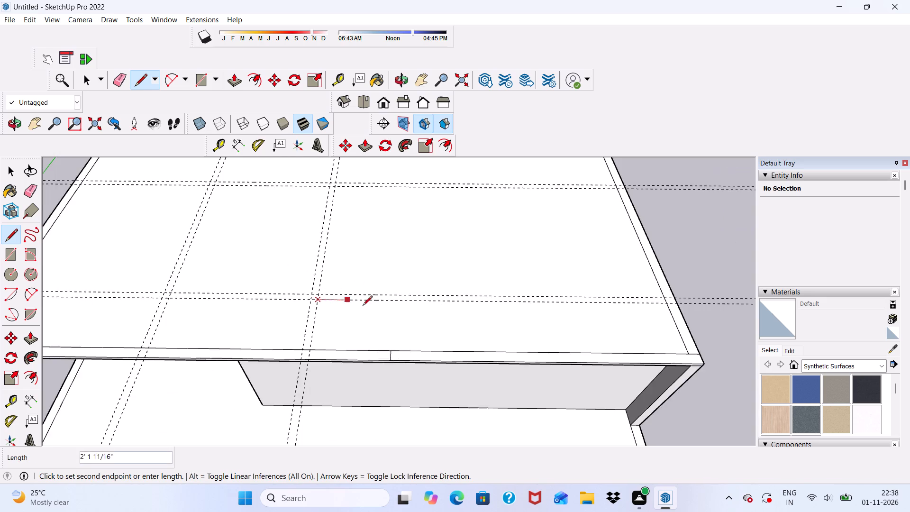
scroll(380, 312, down, 3)
scroll(552, 317, up, 6)
scroll(609, 304, up, 4)
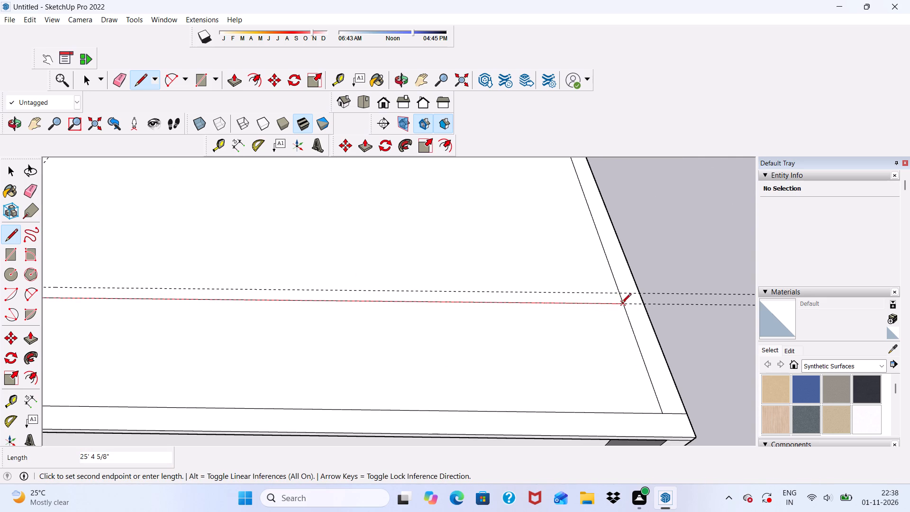
click(625, 306)
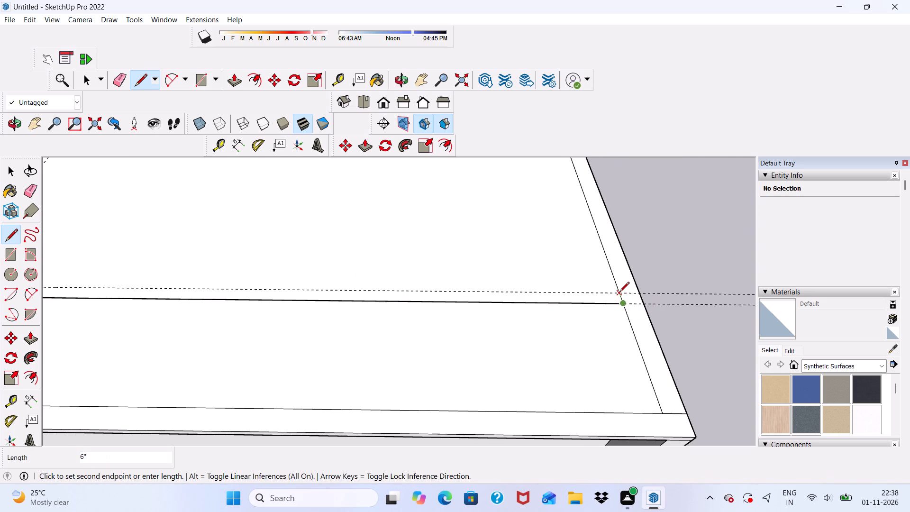
click(619, 292)
Trace the inner partition outline from the right border along the guides, ending with a 25' 4 5/8" run along the rear crosswise pair.
scroll(528, 291, down, 7)
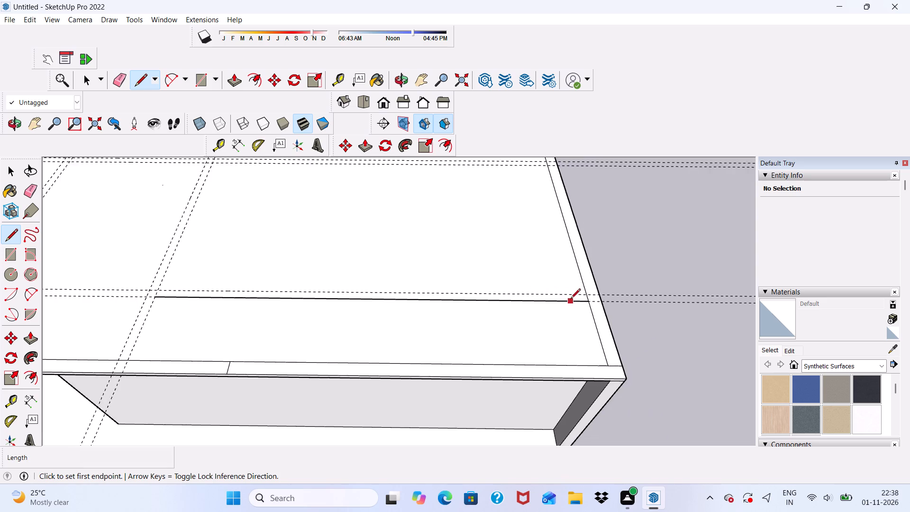
scroll(571, 299, down, 4)
scroll(573, 291, up, 13)
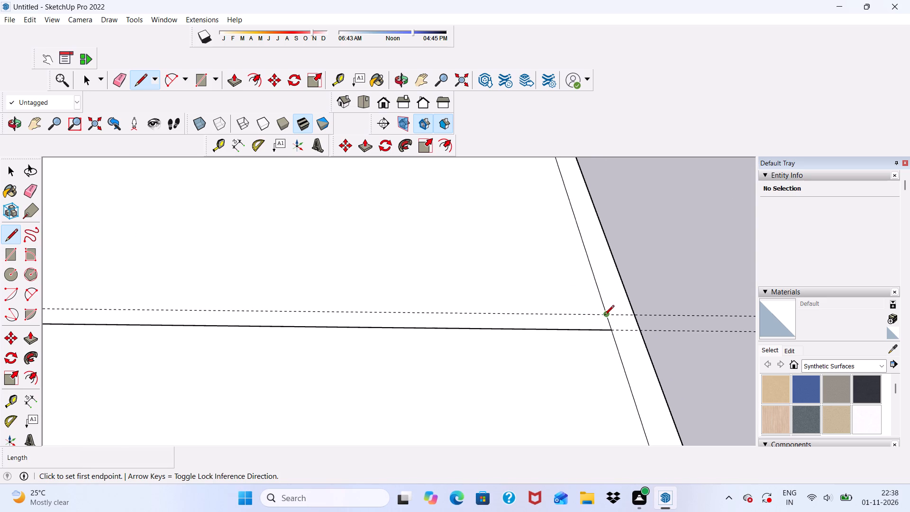
click(604, 316)
scroll(504, 314, down, 12)
scroll(308, 302, up, 10)
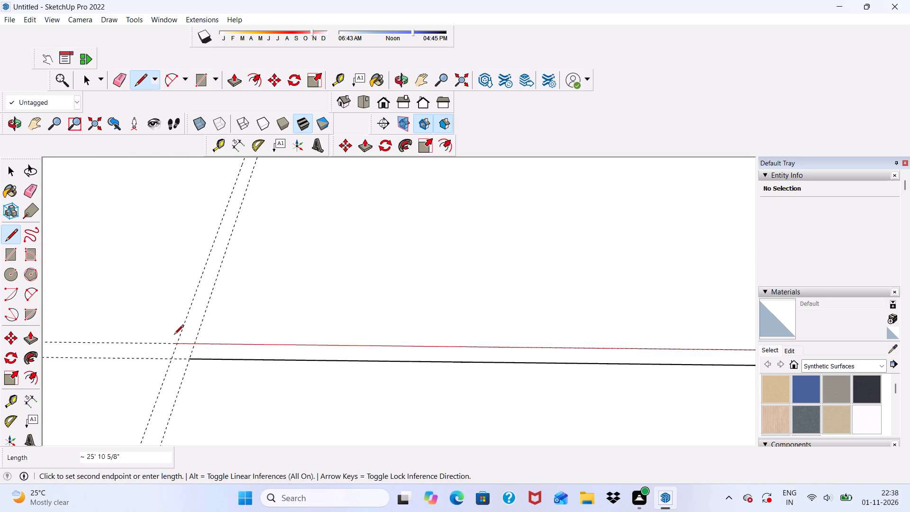
click(196, 341)
scroll(197, 345, down, 12)
scroll(218, 267, up, 5)
click(258, 245)
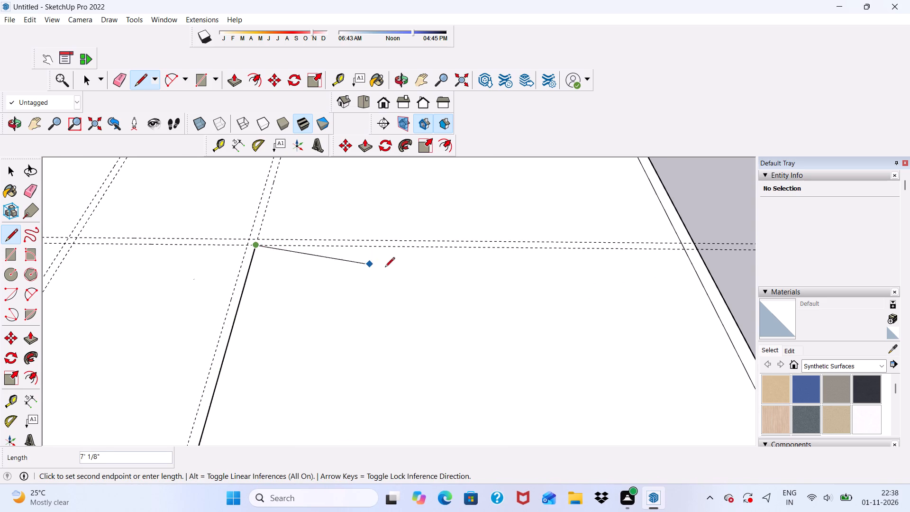
scroll(388, 268, down, 3)
scroll(616, 252, up, 3)
click(619, 259)
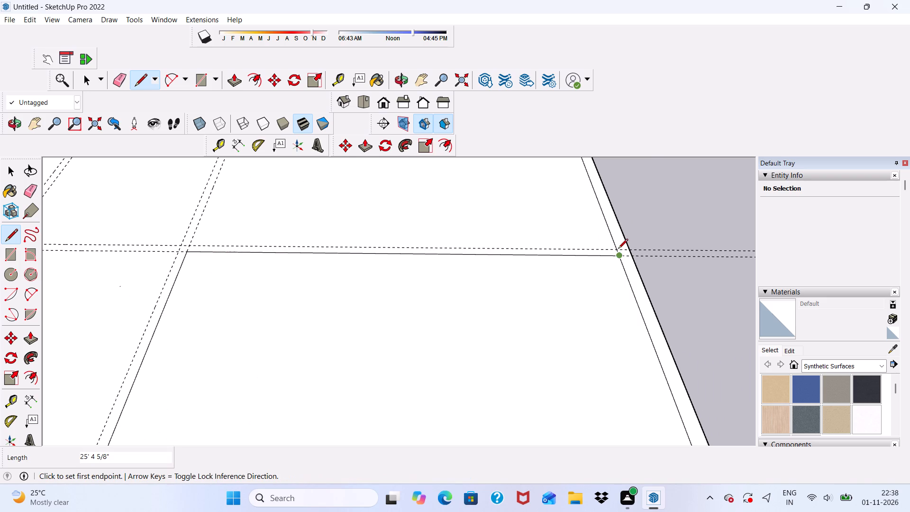
Trace the outer partition outline along the rear crosswise guide and 13' 5 3/16" forward, closing the front corner with a 6" segment.
click(618, 248)
scroll(264, 220, down, 1)
scroll(194, 228, up, 4)
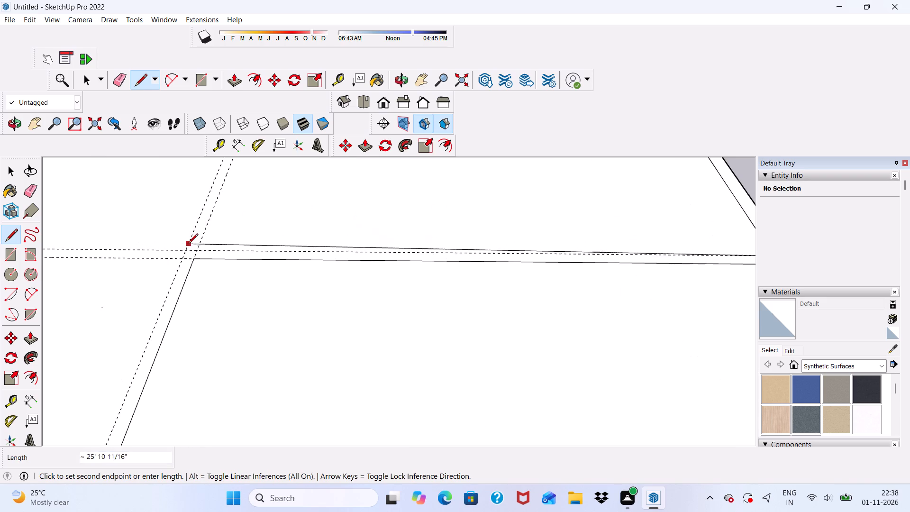
click(189, 246)
scroll(177, 256, down, 12)
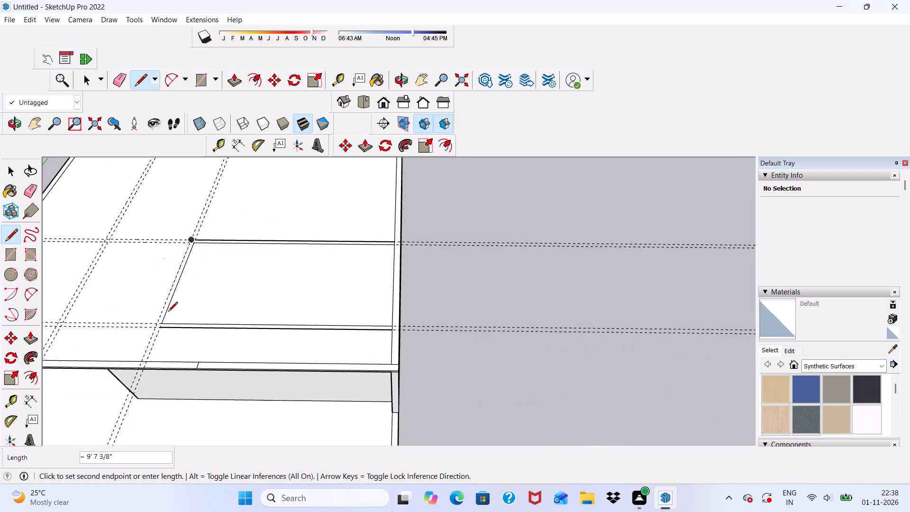
scroll(141, 350, up, 6)
scroll(171, 302, up, 10)
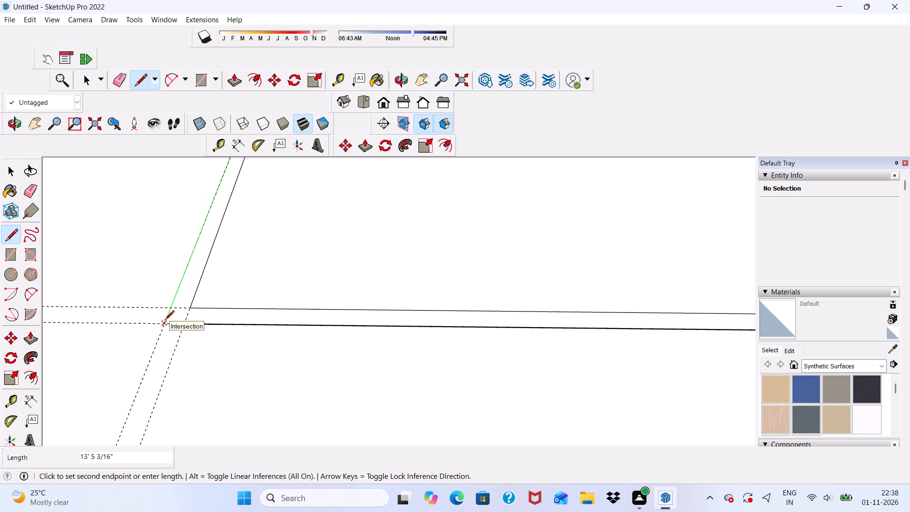
click(164, 325)
click(185, 326)
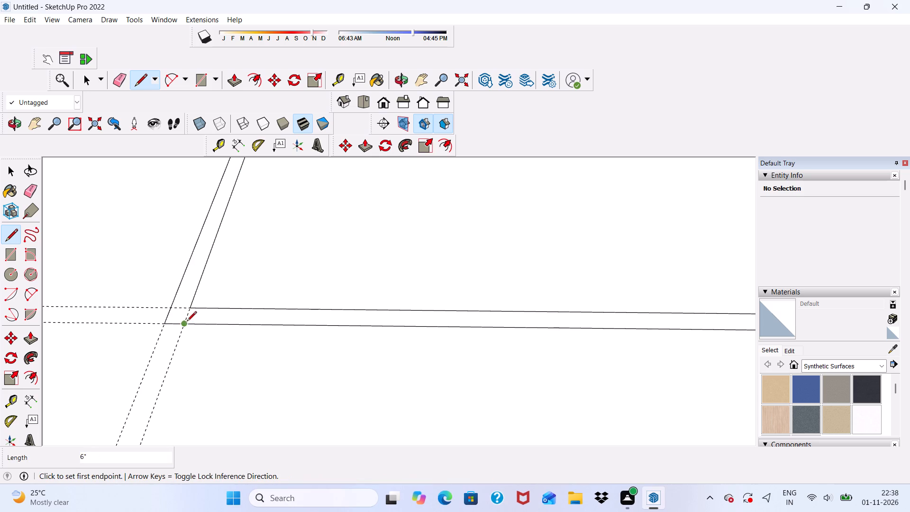
Erase the traced right-hand front-to-back guide pair and the front crosswise guide pair from the roof.
scroll(188, 322, down, 16)
middle_drag(247, 338, 283, 310)
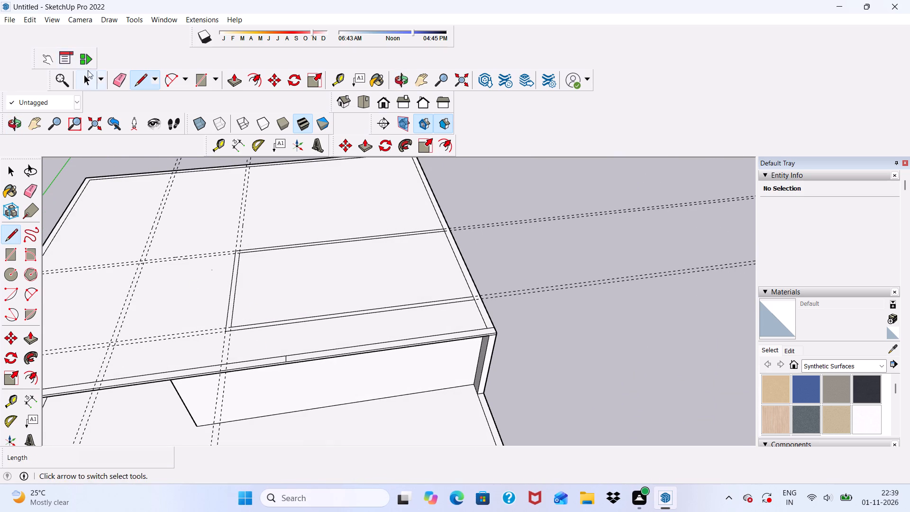
click(114, 76)
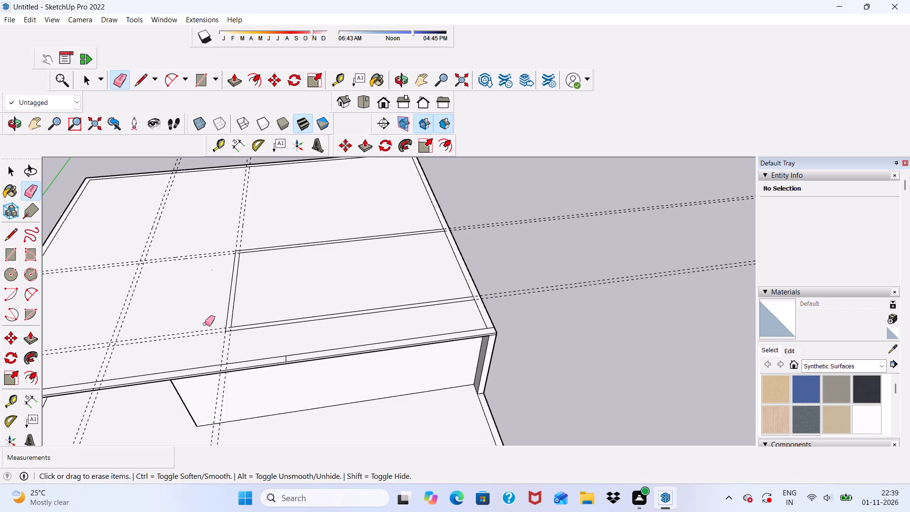
drag(205, 323, 233, 350)
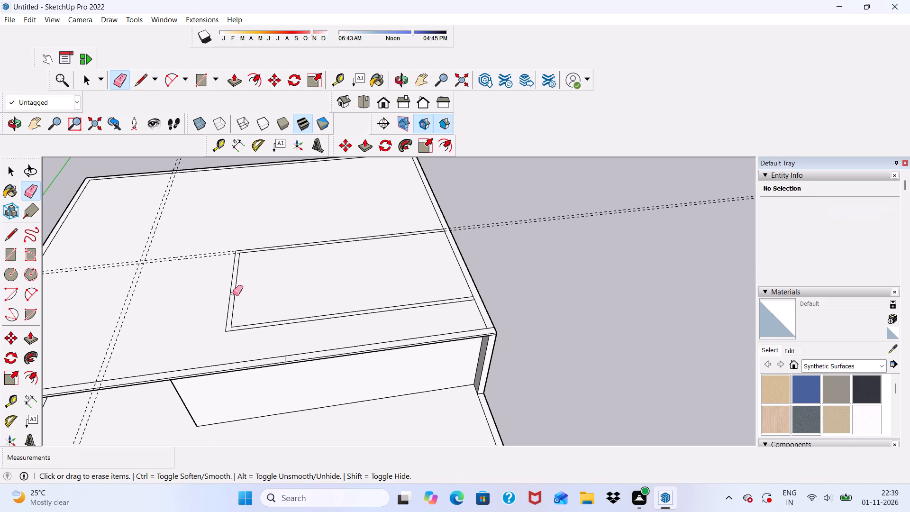
Draw a 10' 5 1/8" line along the remaining front crosswise guide, from the drawn partition corner to the nearest front-to-back guide.
click(153, 79)
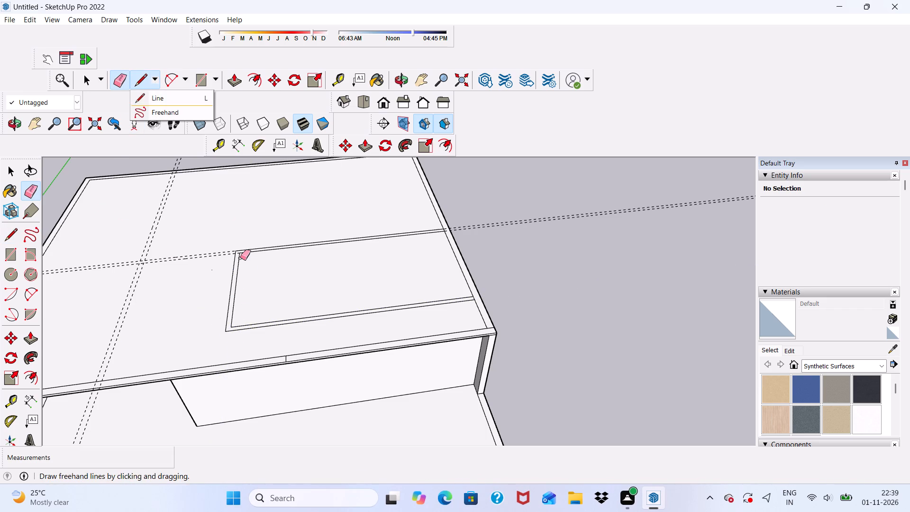
middle_drag(250, 268, 265, 305)
click(139, 84)
scroll(237, 289, up, 2)
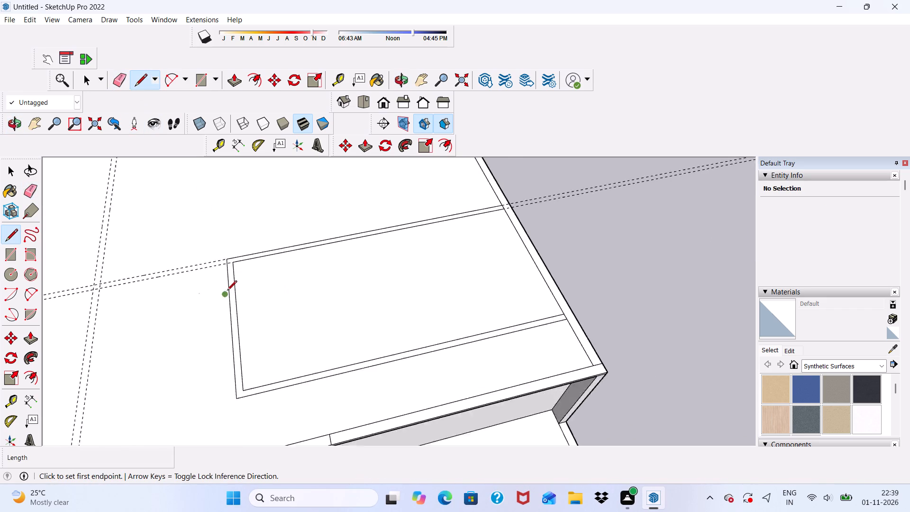
scroll(227, 291, up, 8)
click(227, 260)
scroll(181, 268, down, 11)
scroll(188, 309, up, 7)
scroll(132, 302, up, 3)
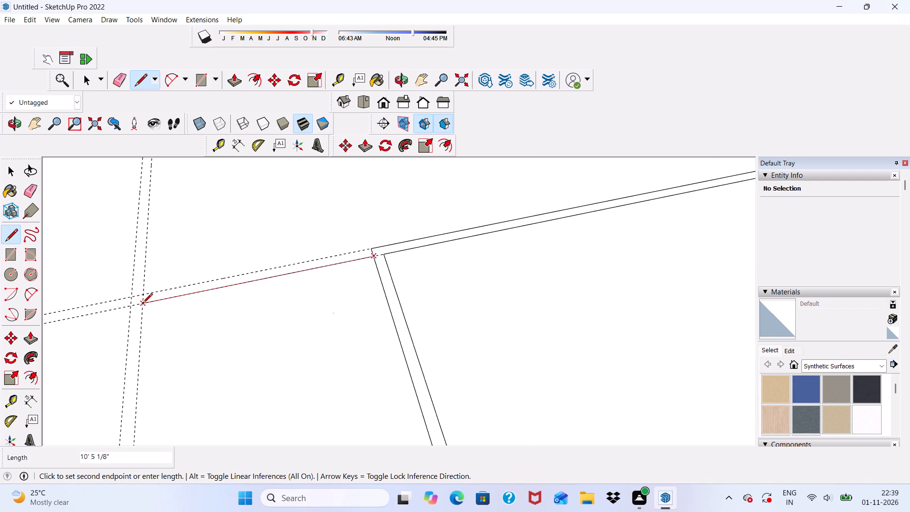
click(143, 304)
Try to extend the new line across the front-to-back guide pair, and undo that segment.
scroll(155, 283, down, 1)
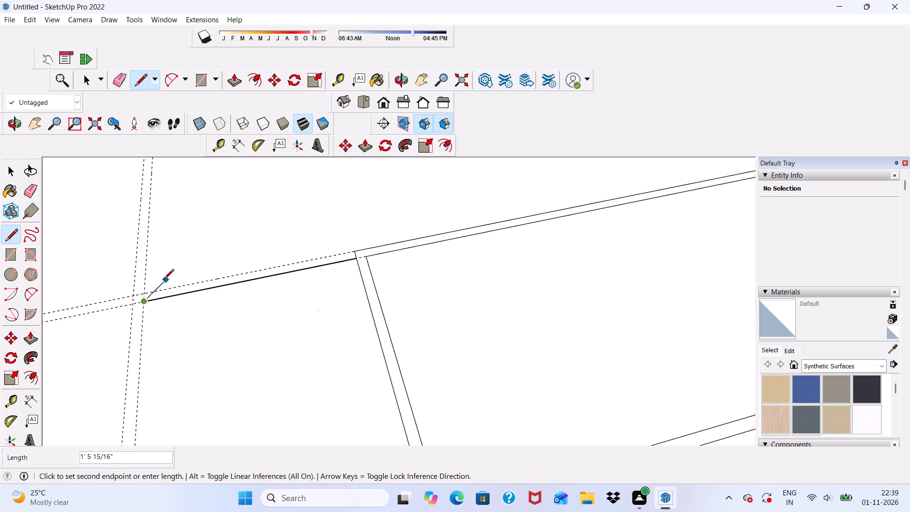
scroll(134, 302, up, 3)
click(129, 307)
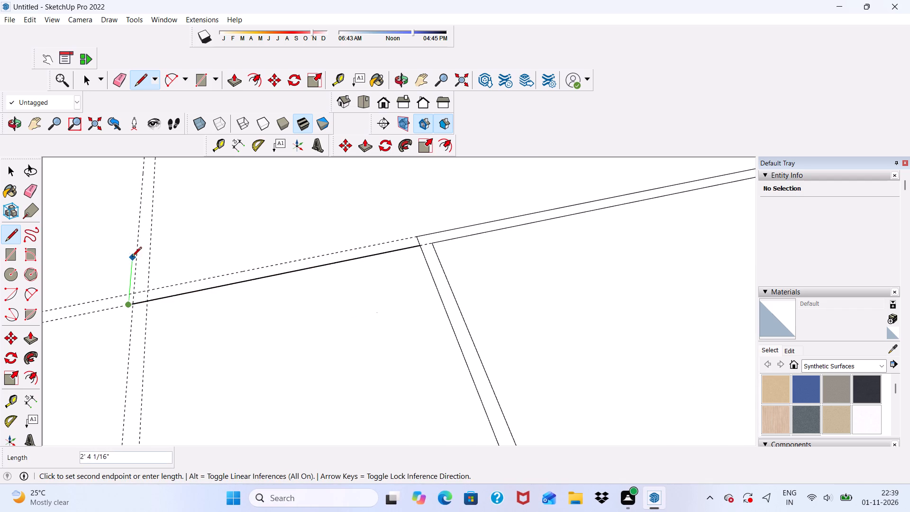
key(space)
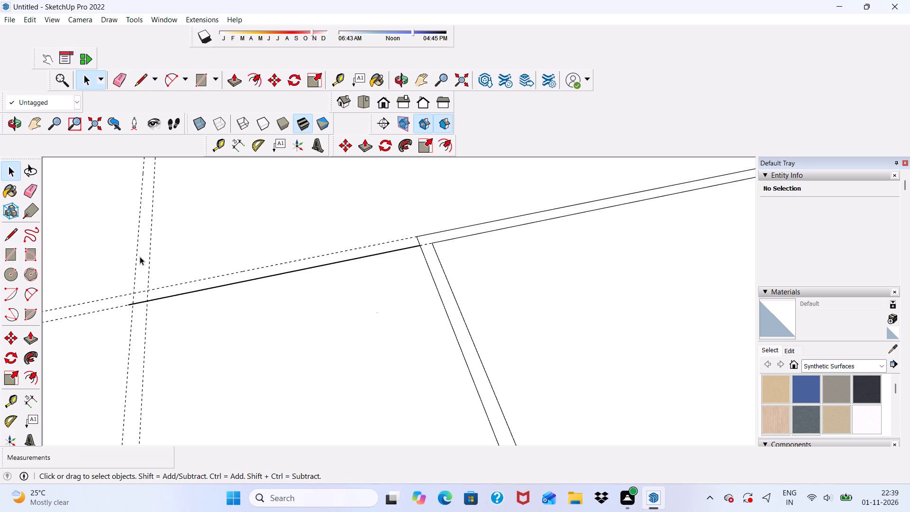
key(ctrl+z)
Extend the line 6" to the farther front-to-back guide, and continue about 22' 1 7/8" along it to the rear inner border.
click(141, 78)
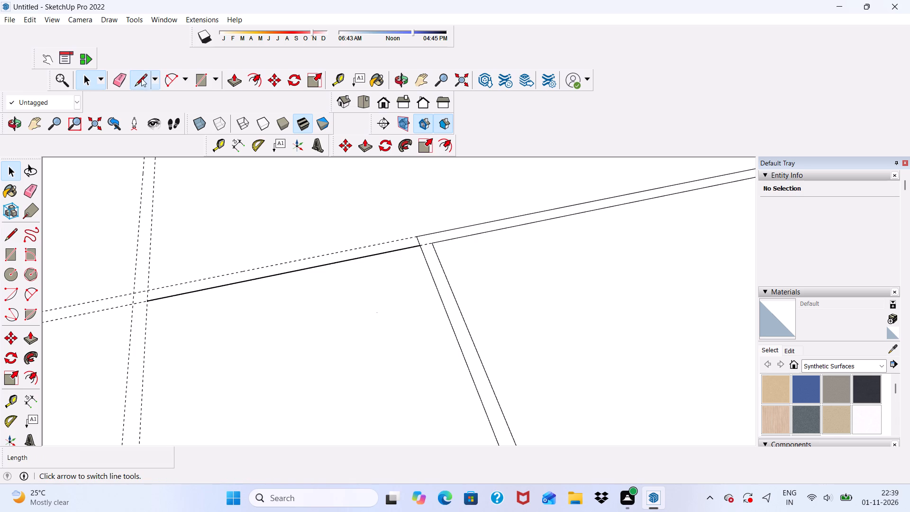
scroll(160, 290, up, 8)
click(138, 306)
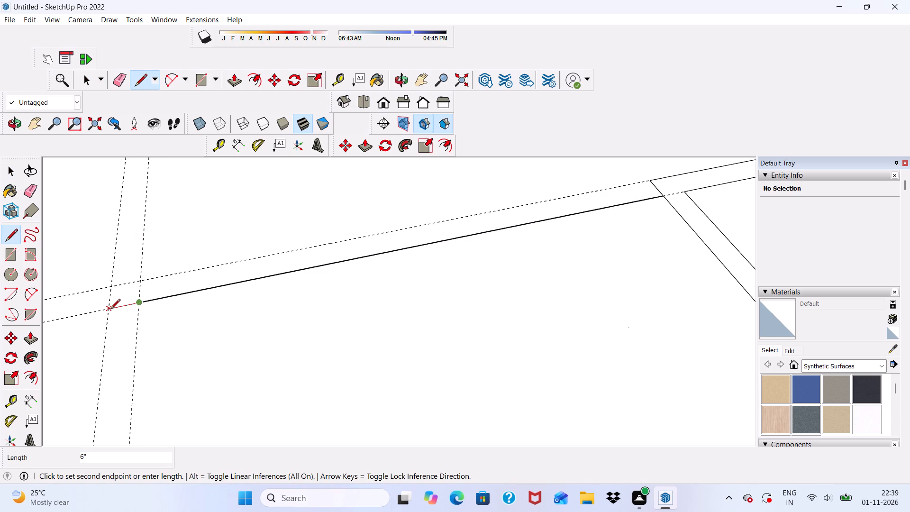
click(110, 309)
scroll(109, 307, down, 14)
scroll(149, 188, up, 1)
scroll(135, 229, down, 6)
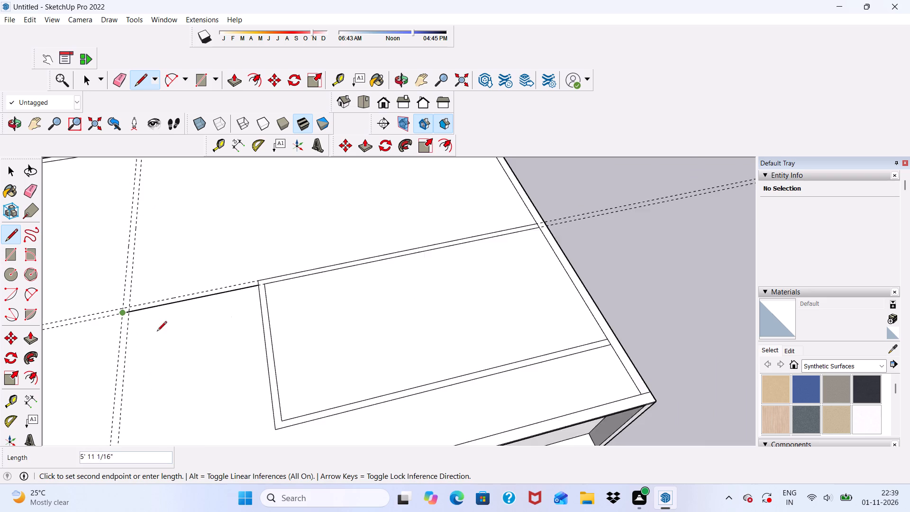
scroll(157, 332, down, 5)
scroll(173, 192, up, 5)
scroll(133, 211, up, 4)
click(133, 206)
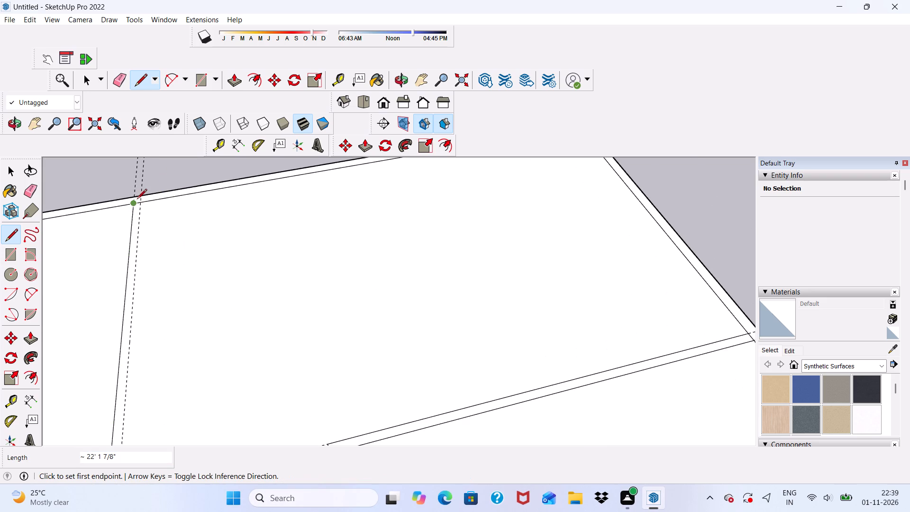
Draw the partition's second edge from the rear border to the crosswise guide, and 10' 5 1/8" across to the existing partition corner.
click(141, 204)
scroll(116, 273, down, 9)
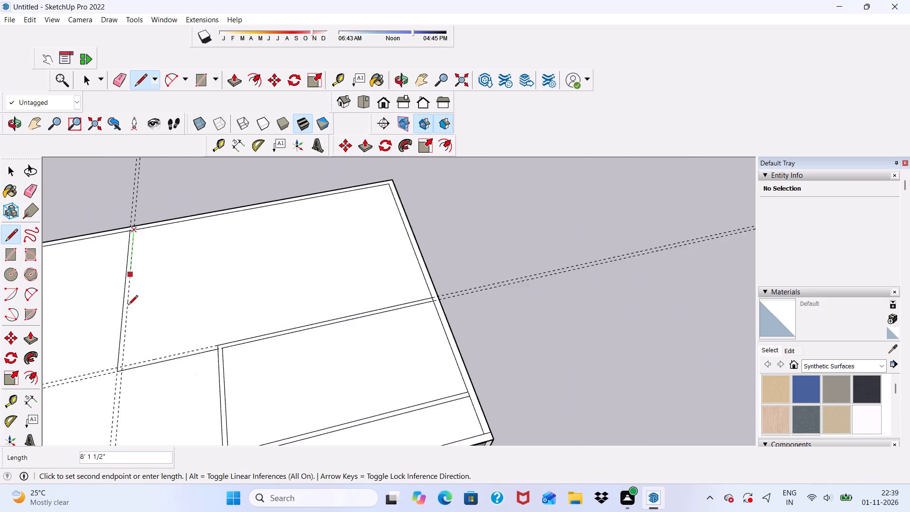
scroll(110, 346, up, 7)
scroll(138, 379, up, 5)
click(129, 369)
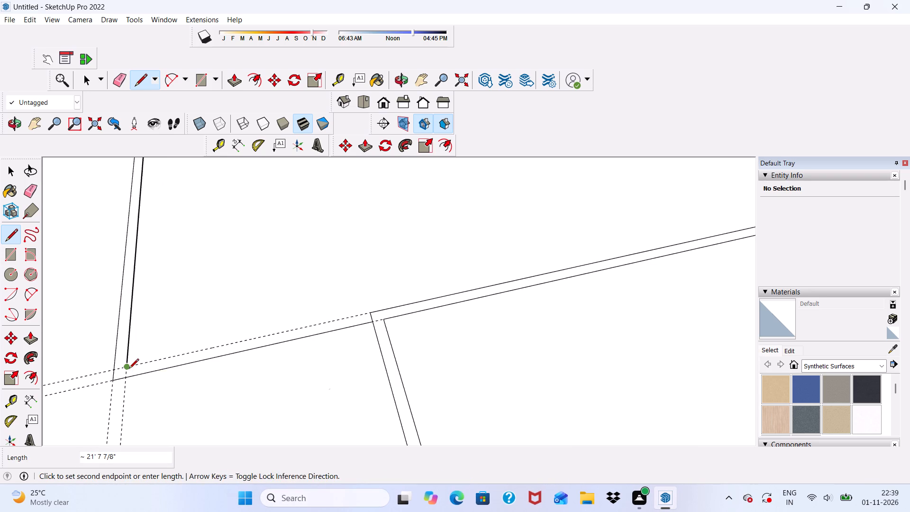
click(369, 311)
Erase the remaining crosswise and front-to-back guide pairs from the roof.
scroll(340, 306, down, 6)
click(114, 77)
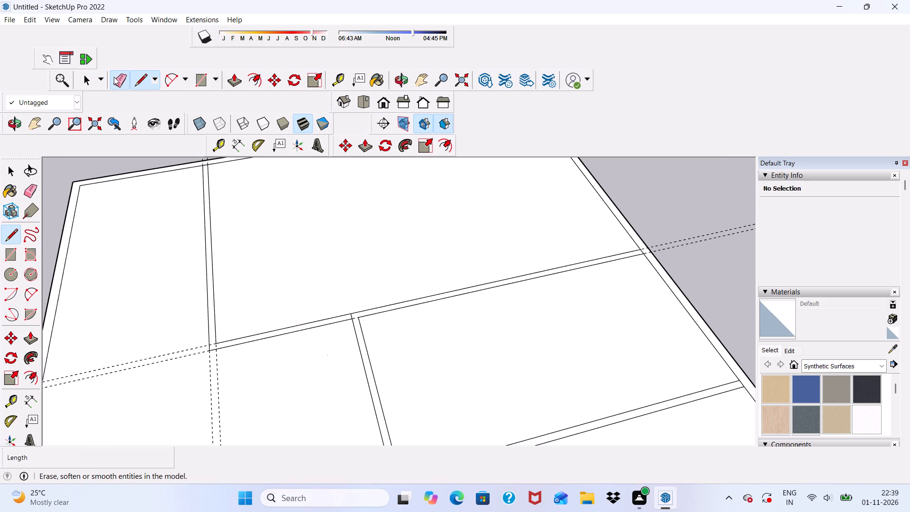
drag(144, 329, 223, 394)
click(223, 394)
scroll(195, 329, down, 5)
middle_drag(244, 357, 192, 302)
scroll(315, 300, up, 17)
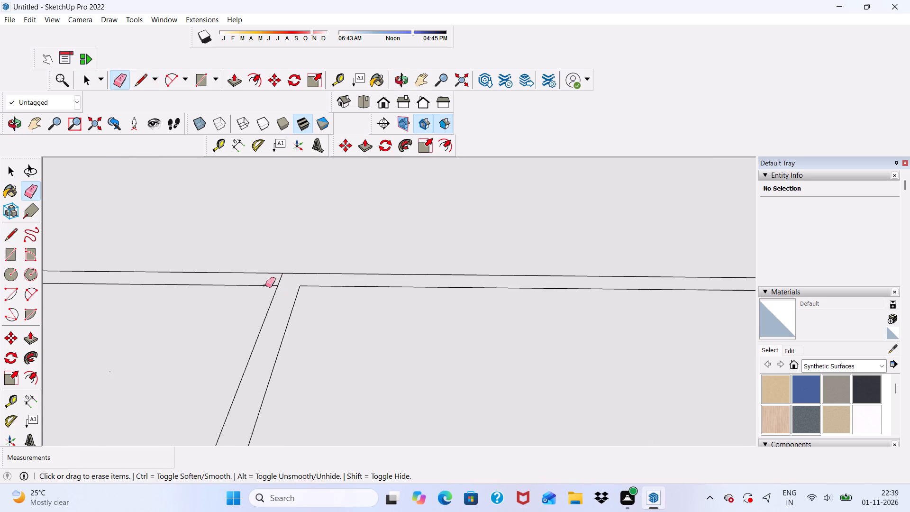
Erase the short segments where the two partitions meet and where the middle crosswise partition joins the side inner border.
scroll(281, 275, down, 11)
middle_drag(399, 329, 372, 323)
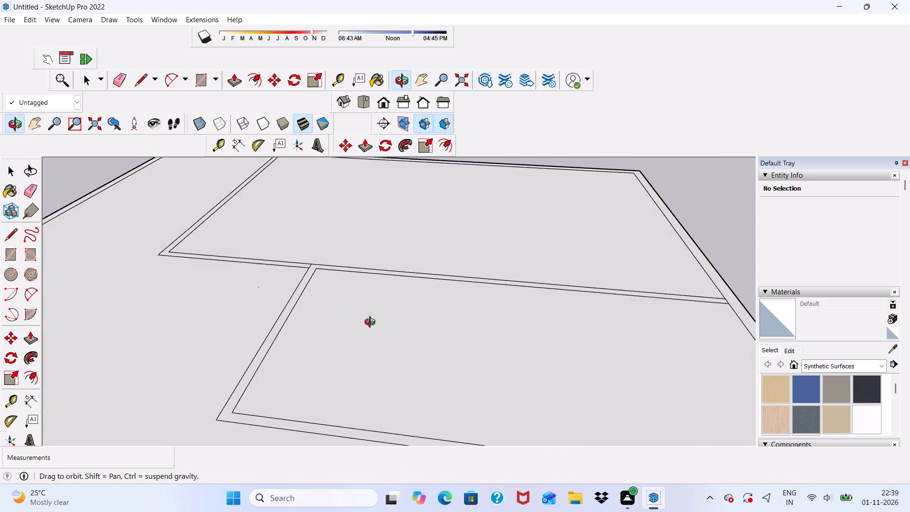
middle_drag(372, 323, 371, 324)
scroll(316, 254, up, 6)
scroll(314, 251, down, 1)
scroll(303, 292, up, 6)
scroll(308, 280, down, 1)
scroll(307, 268, up, 3)
drag(307, 260, 312, 262)
scroll(304, 265, down, 20)
scroll(304, 265, down, 4)
middle_drag(506, 314, 519, 356)
scroll(519, 308, up, 16)
scroll(525, 298, down, 1)
scroll(527, 298, up, 1)
drag(534, 294, 542, 292)
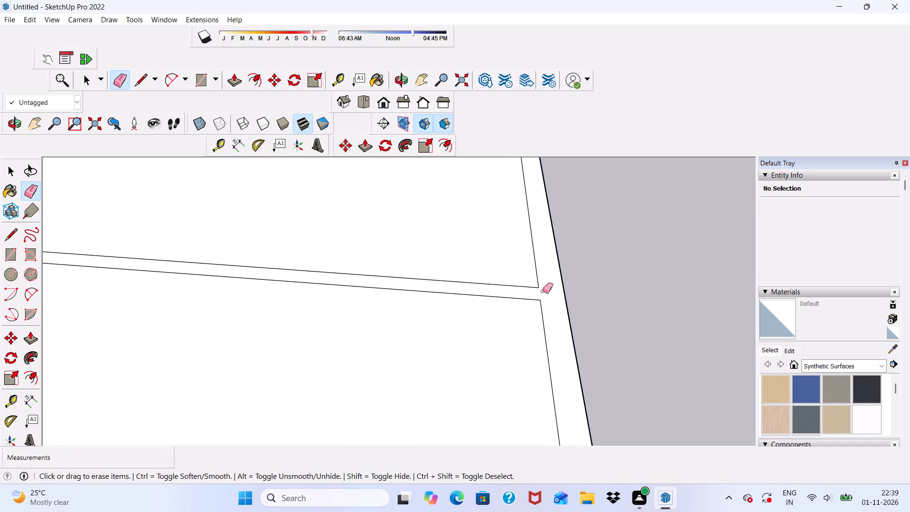
Examine with Push/Pull which roof faces the room and partition outlines separate, checking the corners and the rear border junction.
scroll(543, 291, down, 16)
middle_drag(426, 341, 412, 369)
scroll(419, 356, down, 4)
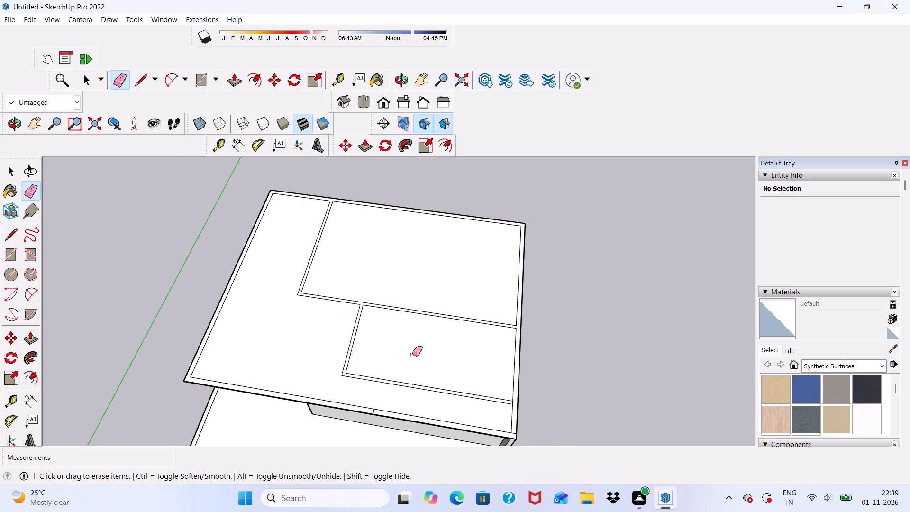
scroll(383, 271, down, 3)
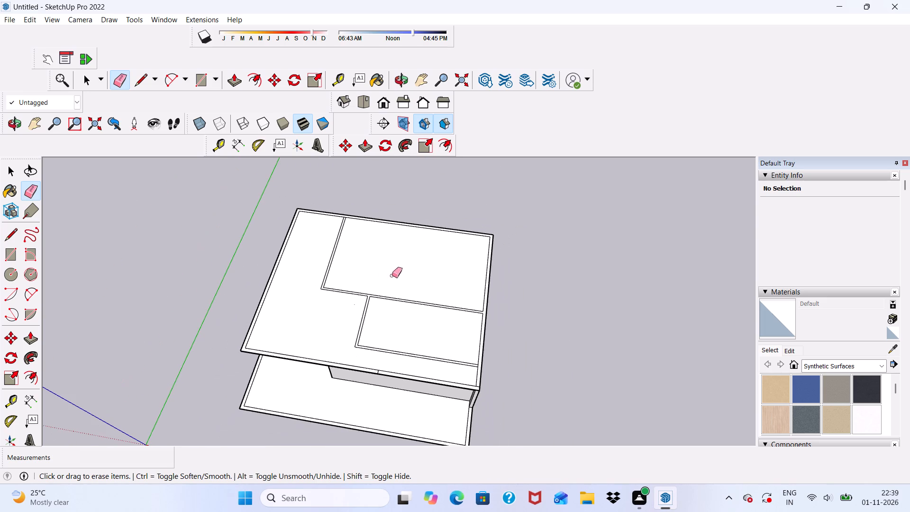
click(240, 78)
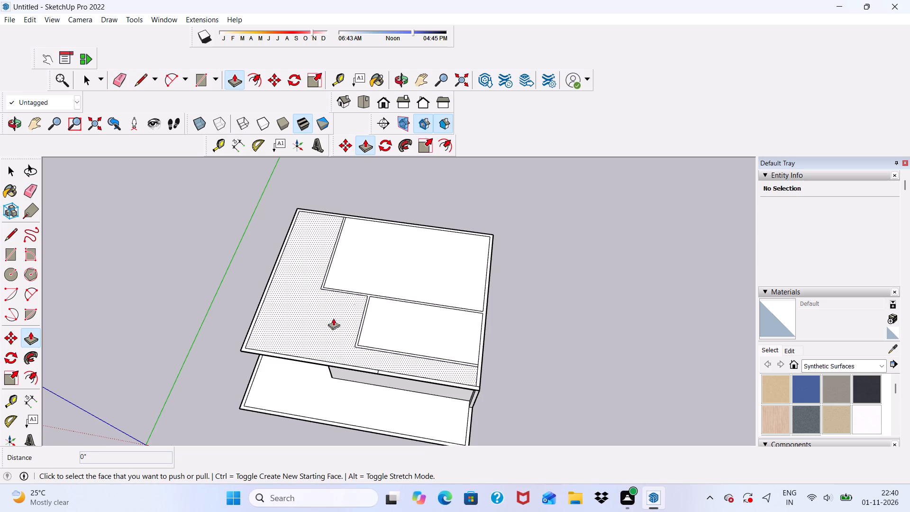
scroll(394, 340, up, 6)
scroll(355, 272, up, 6)
scroll(351, 264, down, 5)
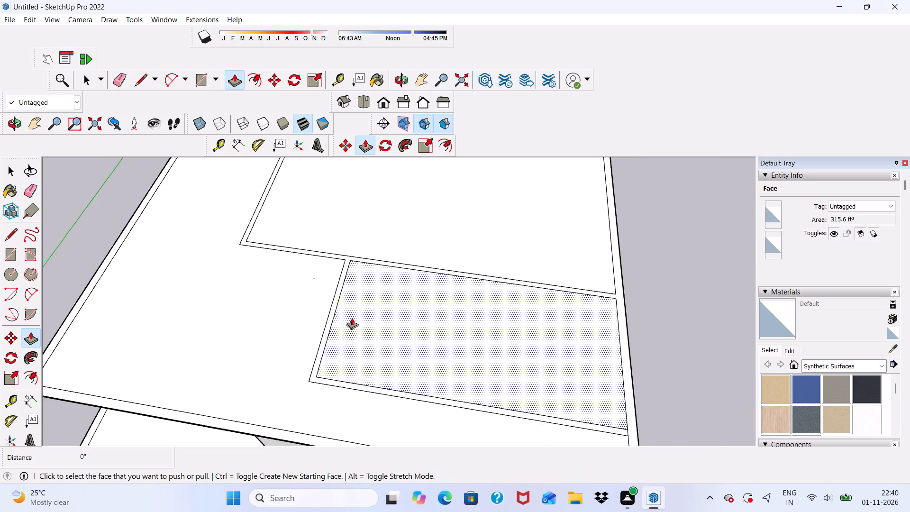
scroll(324, 361, up, 2)
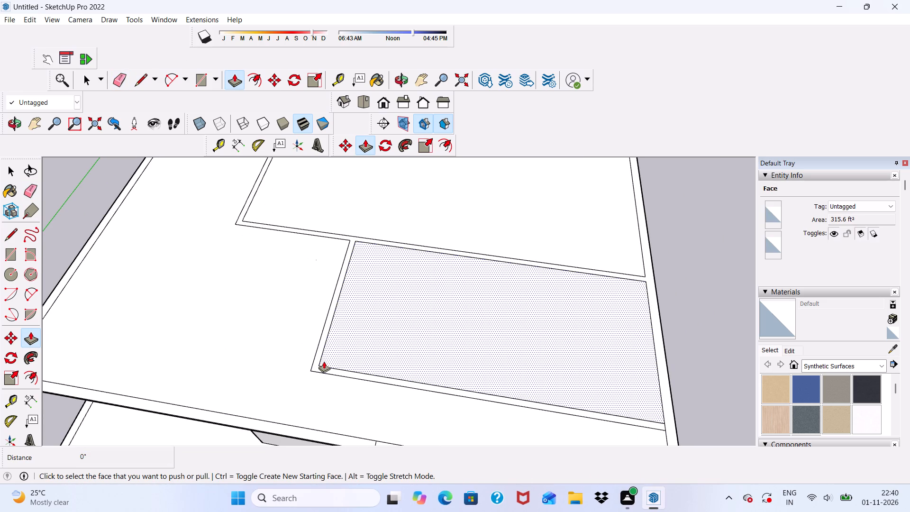
scroll(314, 306, down, 5)
scroll(320, 341, up, 4)
scroll(318, 349, down, 5)
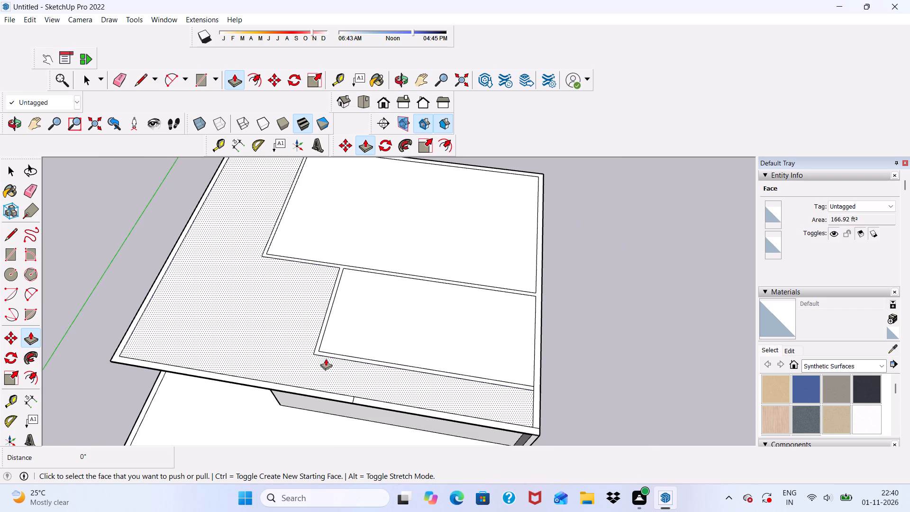
scroll(312, 164, up, 5)
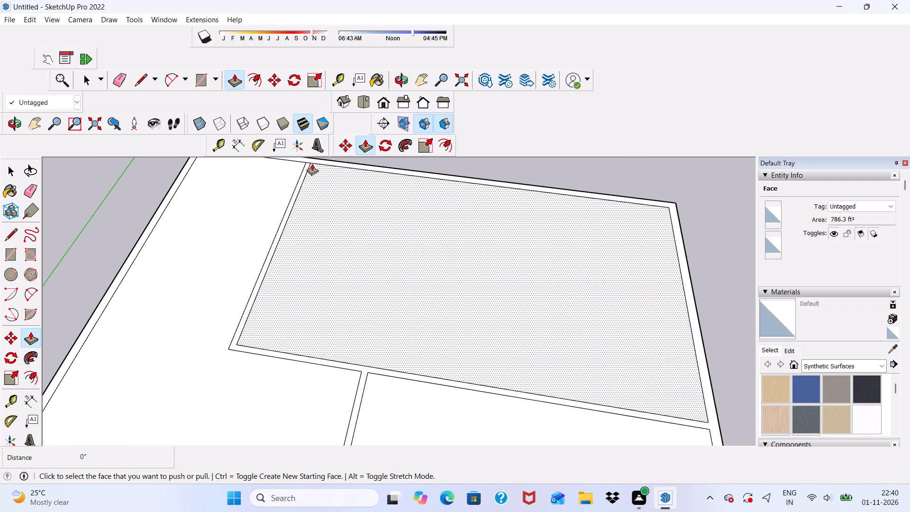
scroll(291, 245, down, 4)
middle_drag(293, 258, 303, 300)
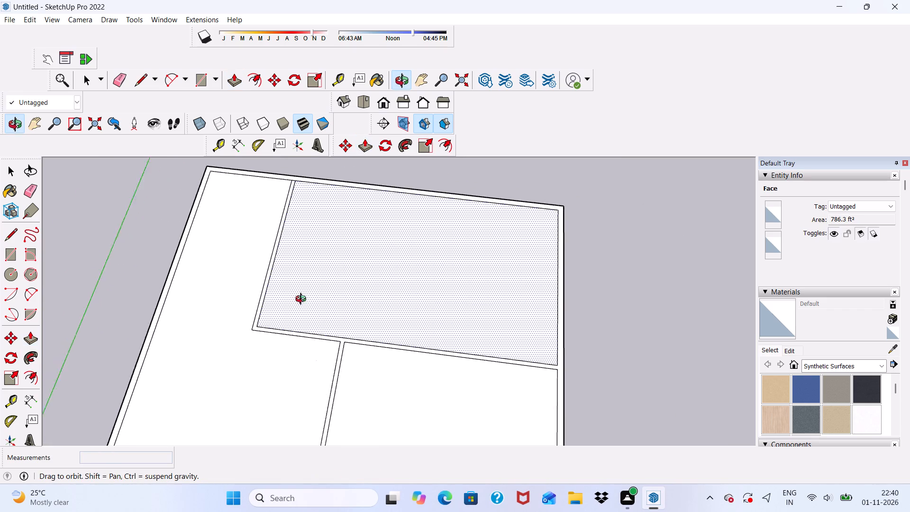
middle_drag(303, 300, 306, 320)
Draw a line across the rear border strip from the front-to-back partition's outer edge to the roof's outer edge.
click(141, 76)
scroll(283, 168, up, 2)
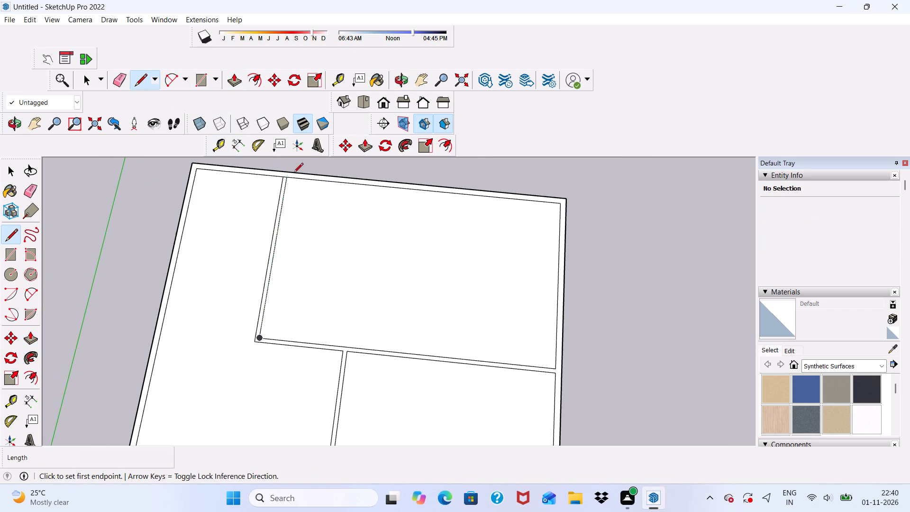
scroll(293, 174, up, 8)
click(273, 179)
scroll(275, 170, down, 6)
scroll(272, 160, up, 7)
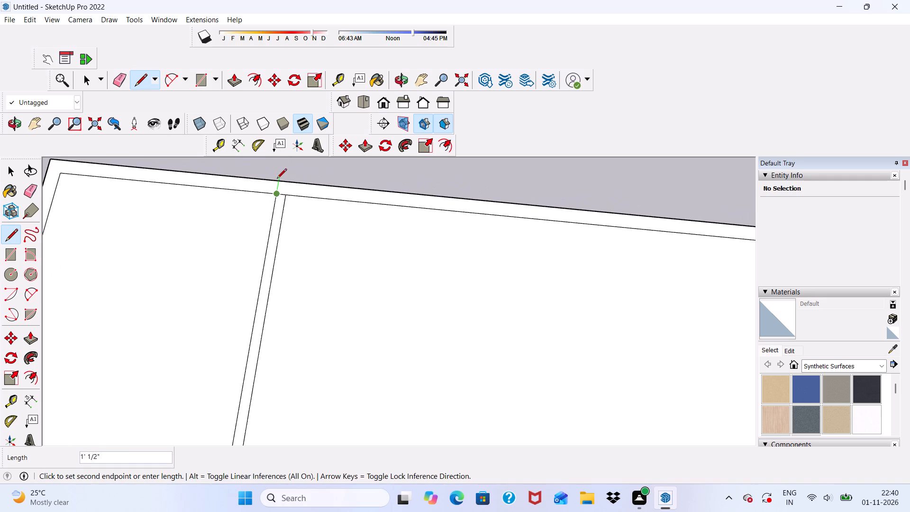
click(277, 180)
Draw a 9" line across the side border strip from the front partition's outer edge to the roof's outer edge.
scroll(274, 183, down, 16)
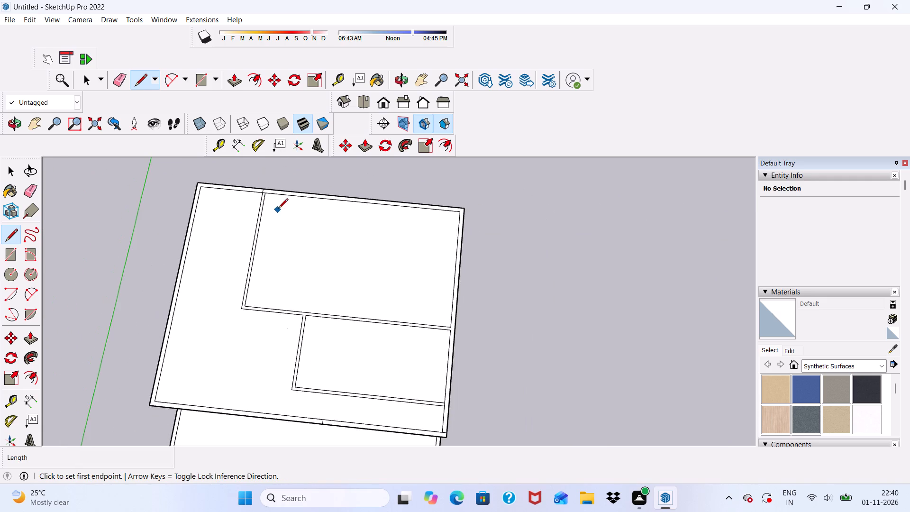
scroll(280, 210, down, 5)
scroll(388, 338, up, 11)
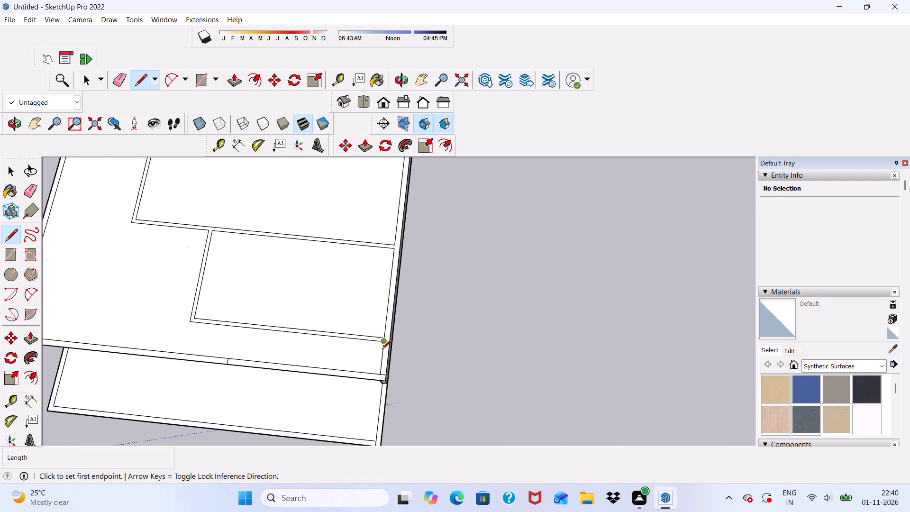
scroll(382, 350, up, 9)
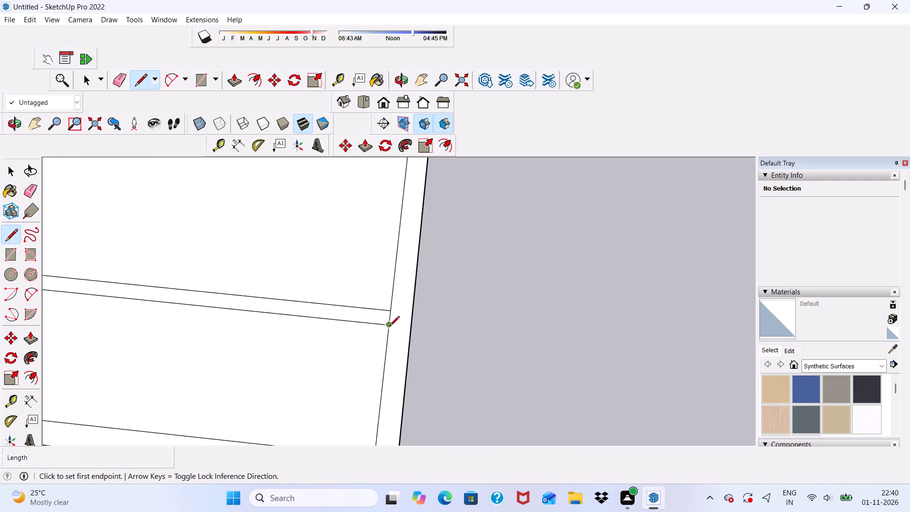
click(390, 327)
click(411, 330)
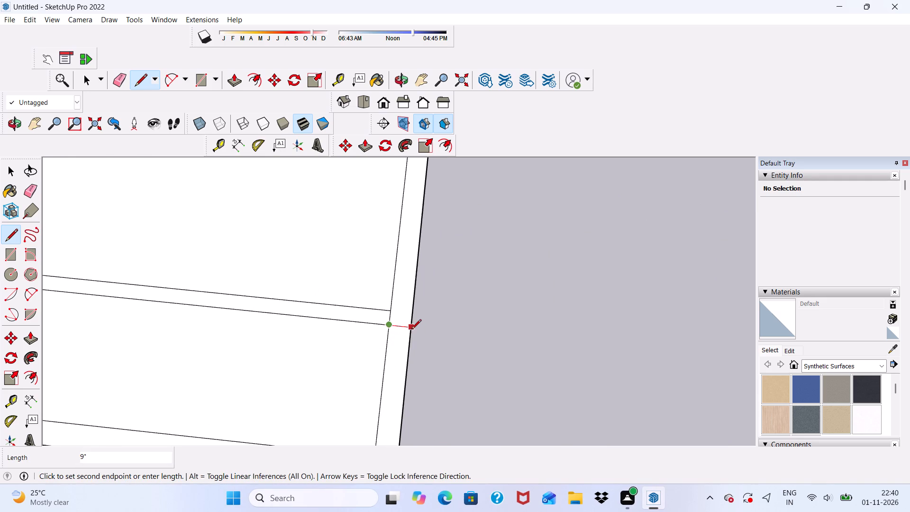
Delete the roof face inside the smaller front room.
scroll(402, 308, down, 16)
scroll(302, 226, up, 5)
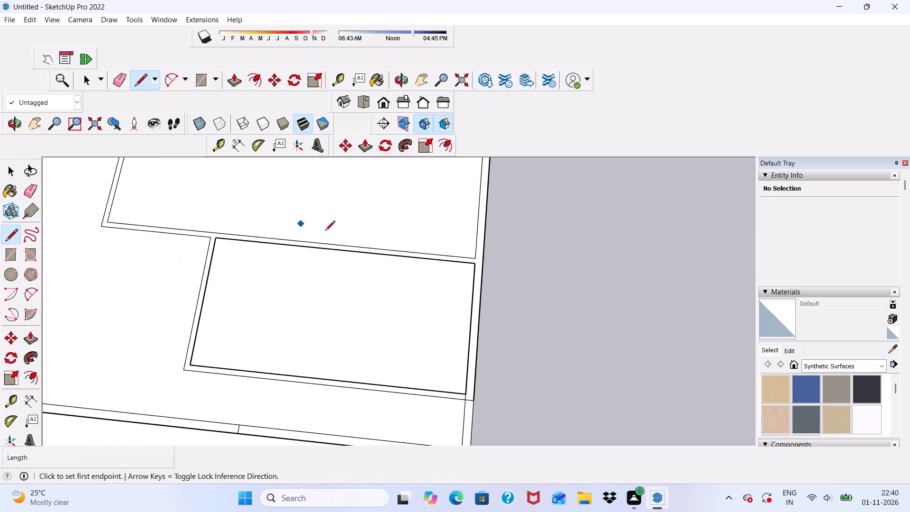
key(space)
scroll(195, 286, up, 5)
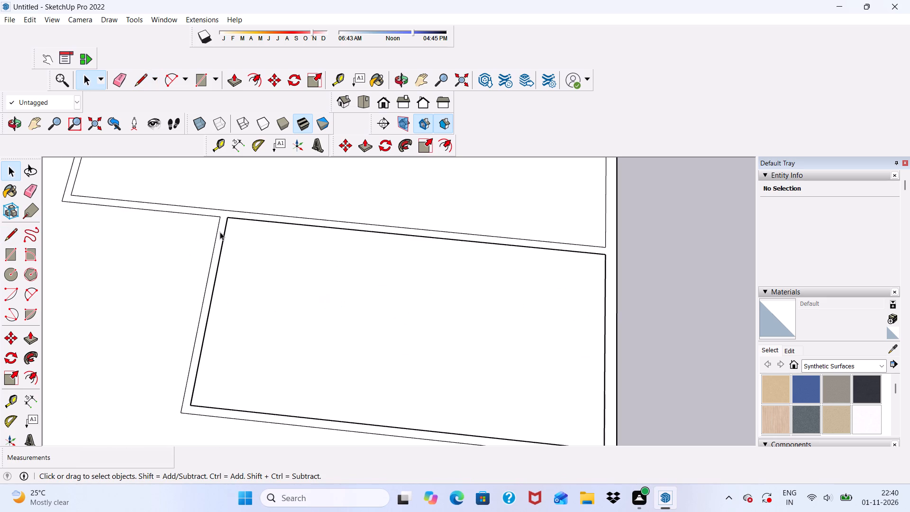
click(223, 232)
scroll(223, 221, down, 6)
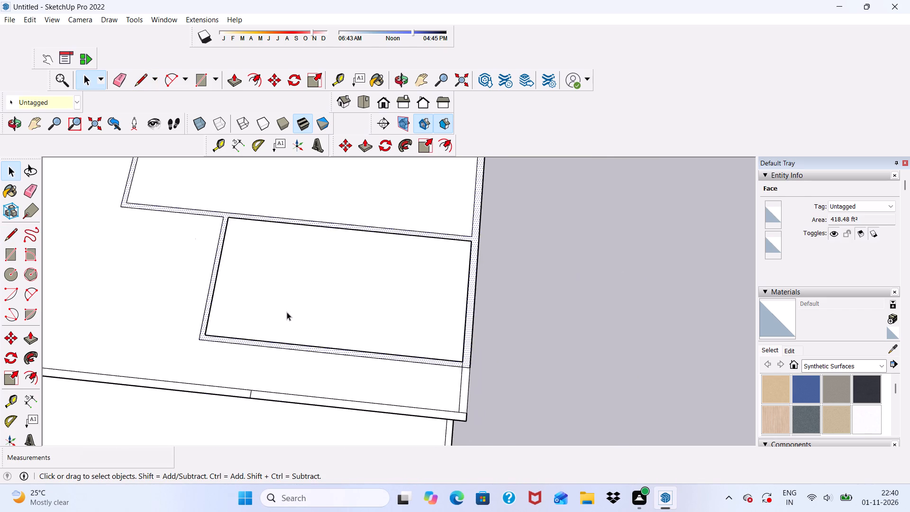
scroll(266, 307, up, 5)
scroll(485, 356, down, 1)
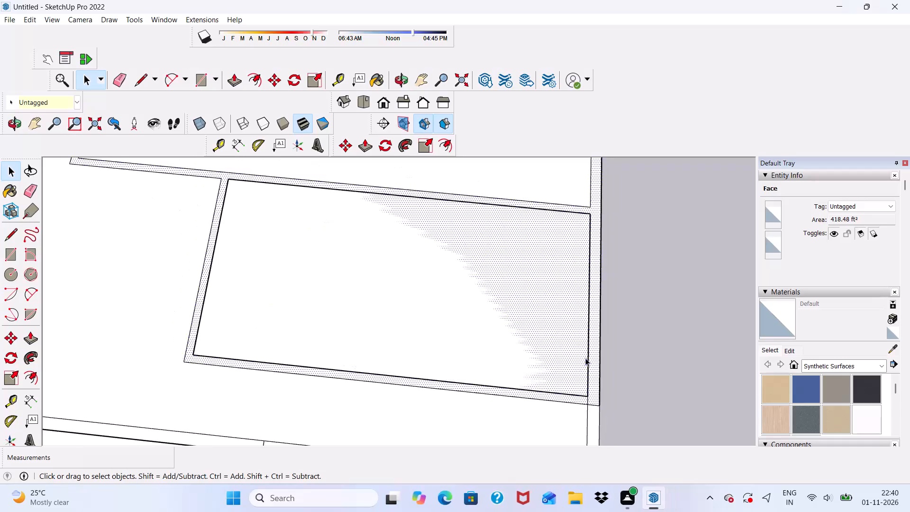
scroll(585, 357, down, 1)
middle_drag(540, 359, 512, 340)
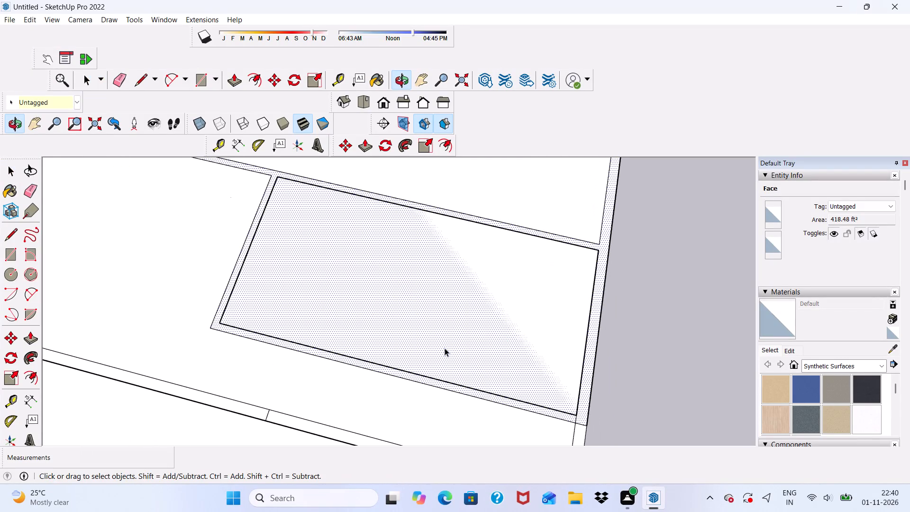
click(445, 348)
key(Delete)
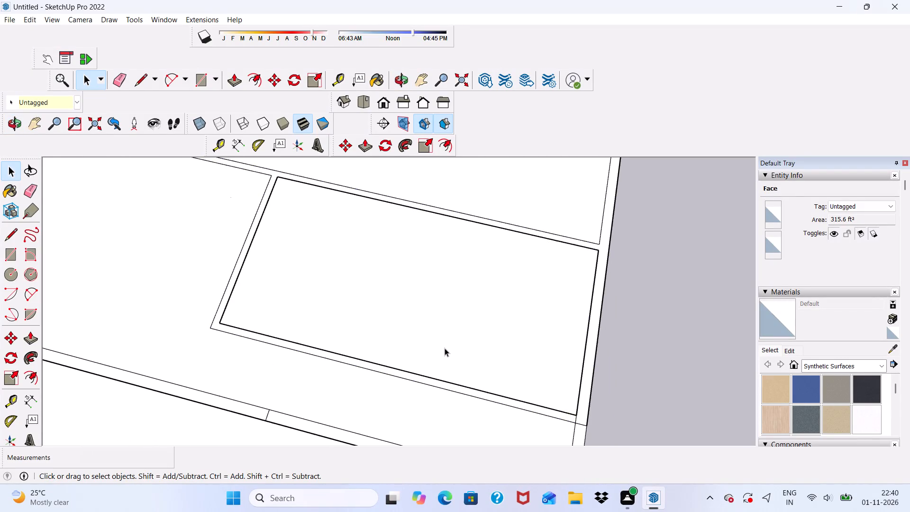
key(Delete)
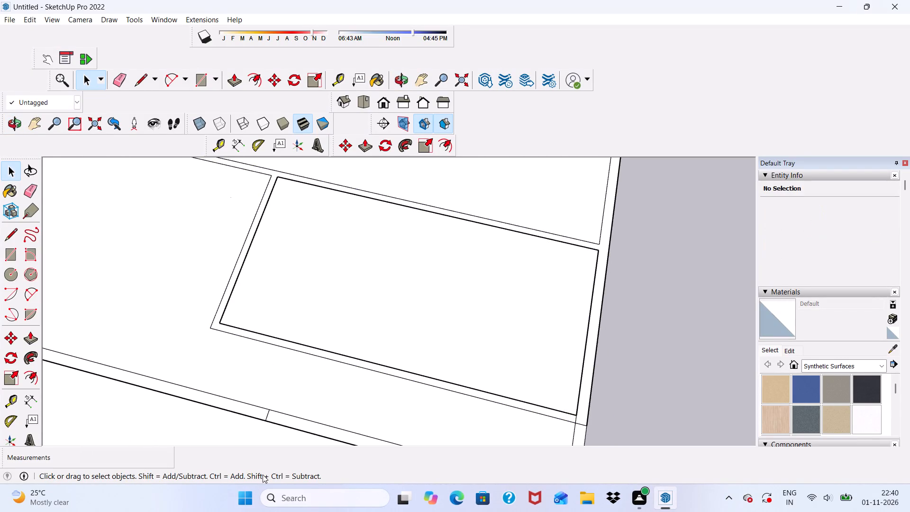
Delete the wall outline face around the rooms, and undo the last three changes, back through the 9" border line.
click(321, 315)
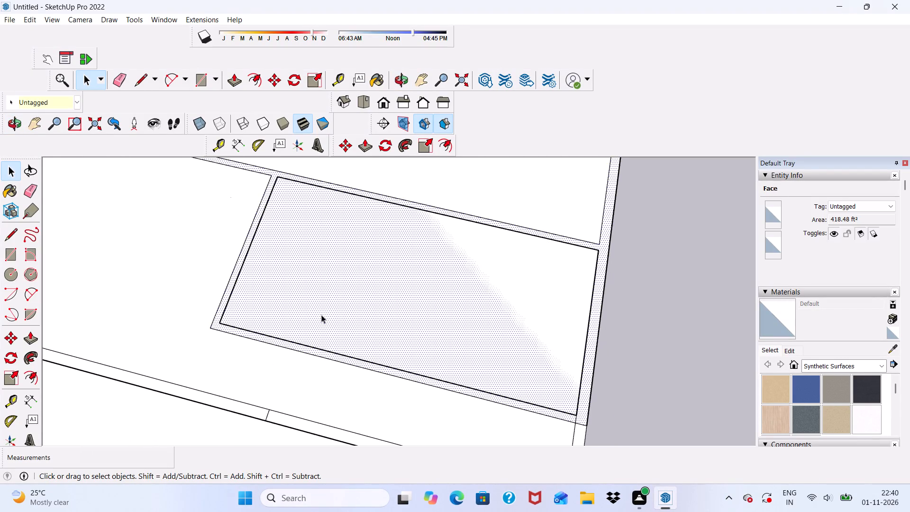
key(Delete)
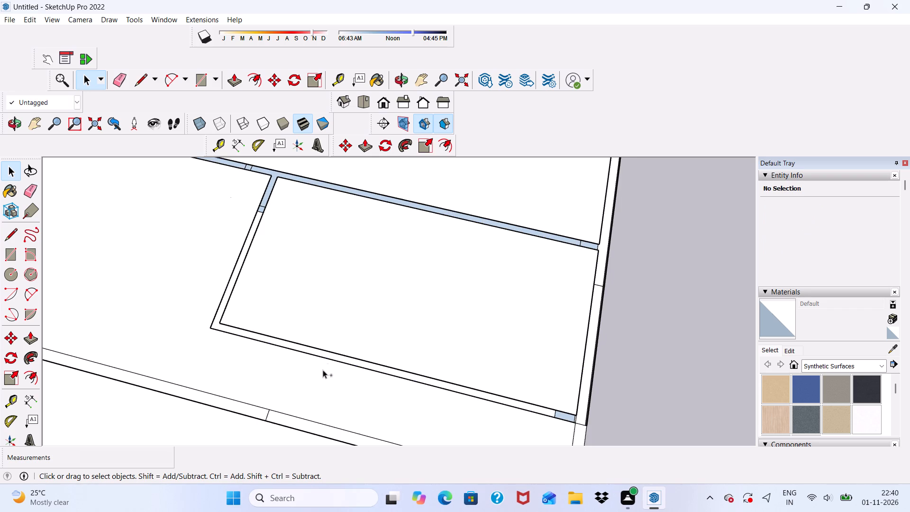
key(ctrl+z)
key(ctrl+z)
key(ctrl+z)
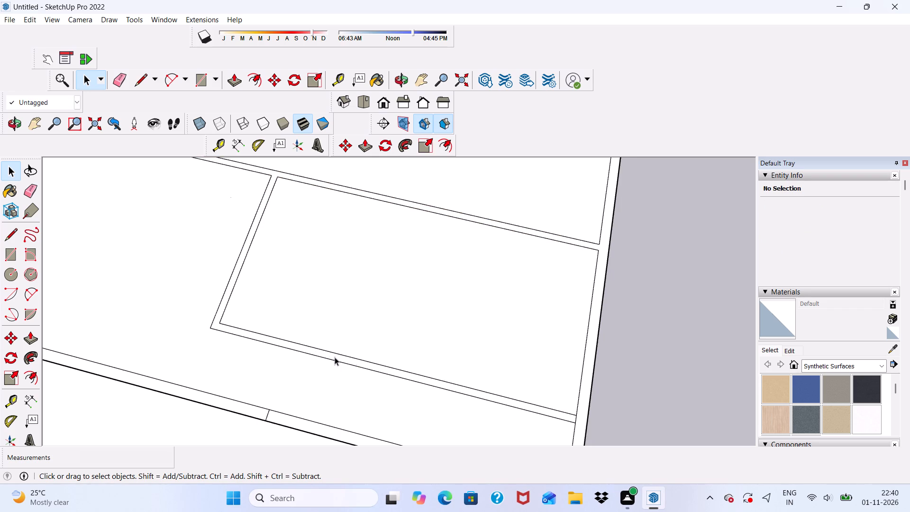
Erase the short inner border segment between the front partition's two edges at the side wall.
scroll(394, 367, down, 4)
scroll(498, 404, up, 6)
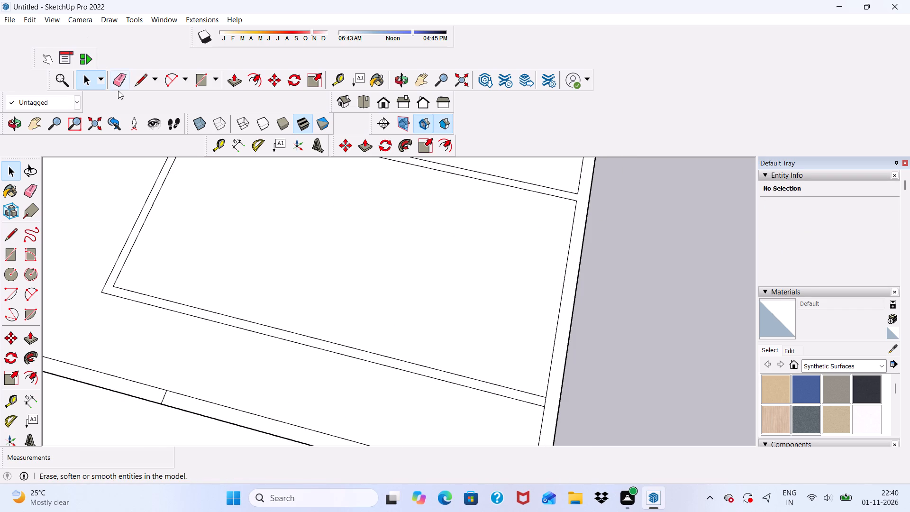
click(117, 87)
scroll(586, 485, up, 4)
scroll(550, 430, up, 6)
click(541, 389)
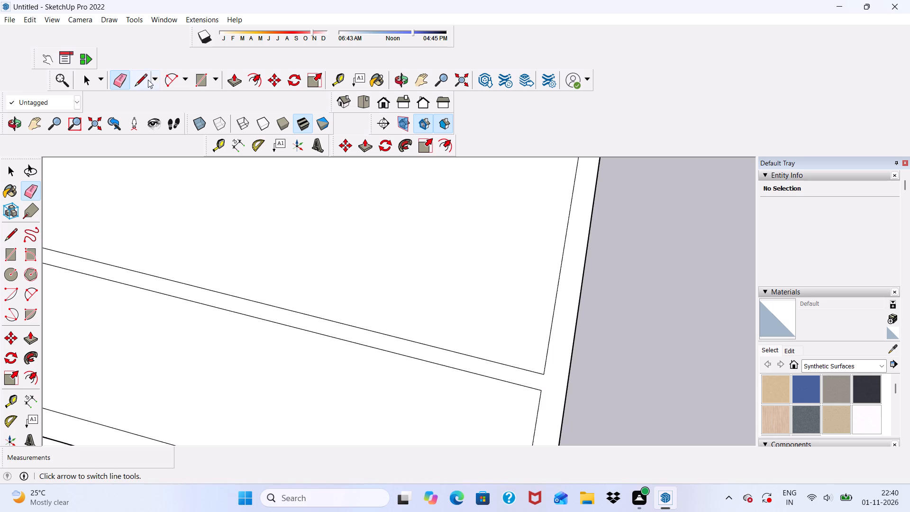
Draw a 9" line from the front partition's outer edge across the side border strip to the roof's outer edge.
click(141, 76)
click(543, 394)
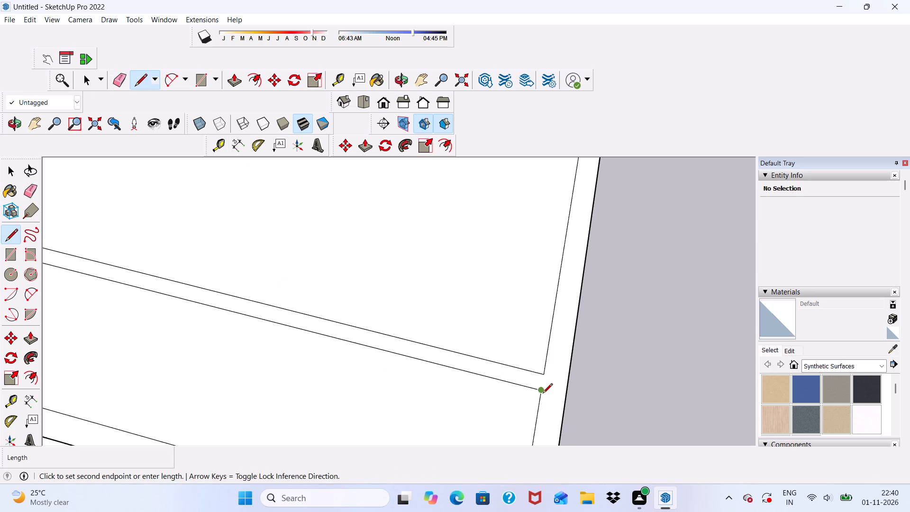
click(569, 397)
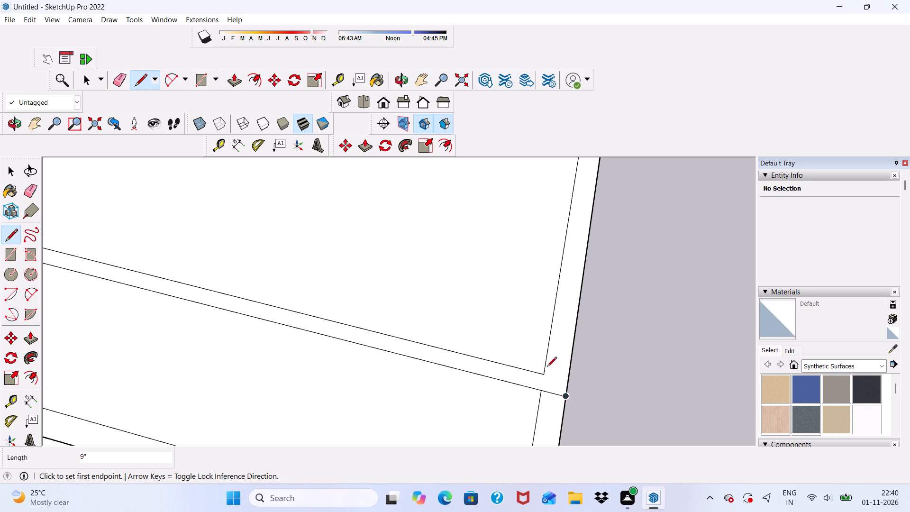
Push/Pull the connected wall outline face around the two rooms upward by 10'.
click(232, 78)
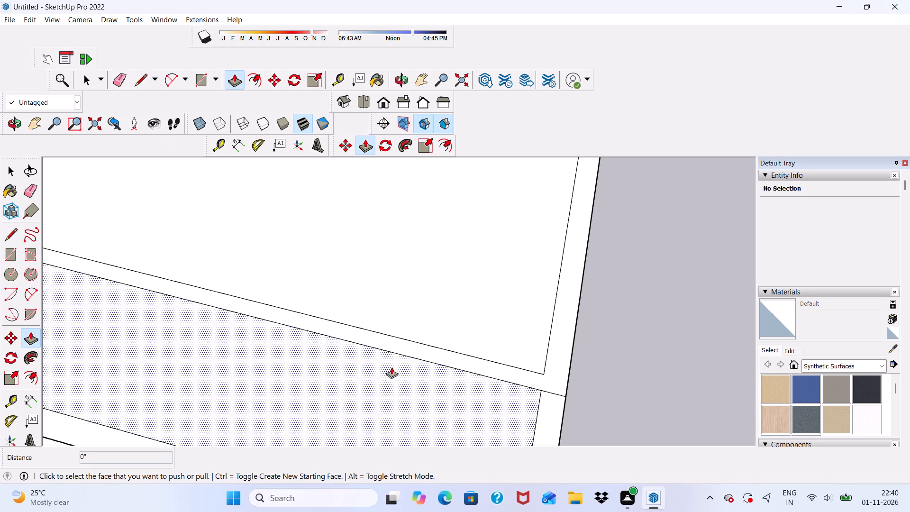
scroll(391, 367, up, 5)
click(402, 330)
scroll(391, 326, down, 17)
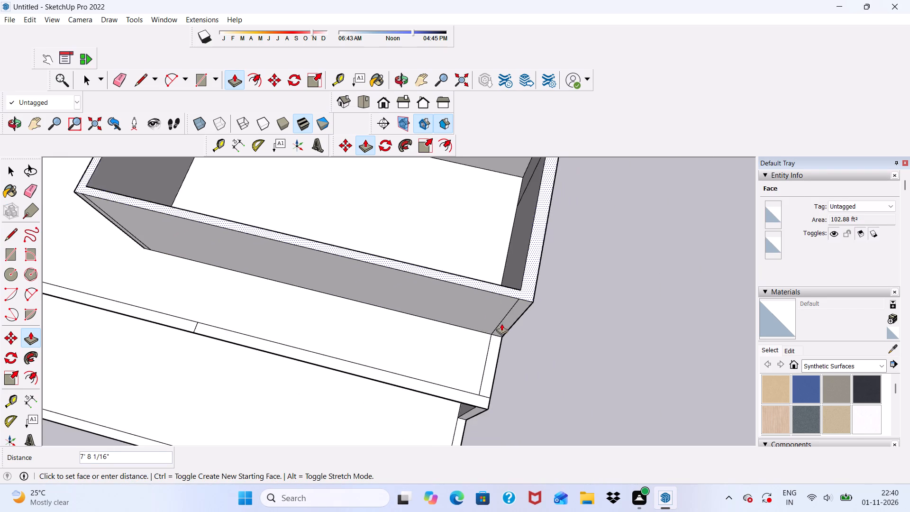
scroll(501, 323, down, 11)
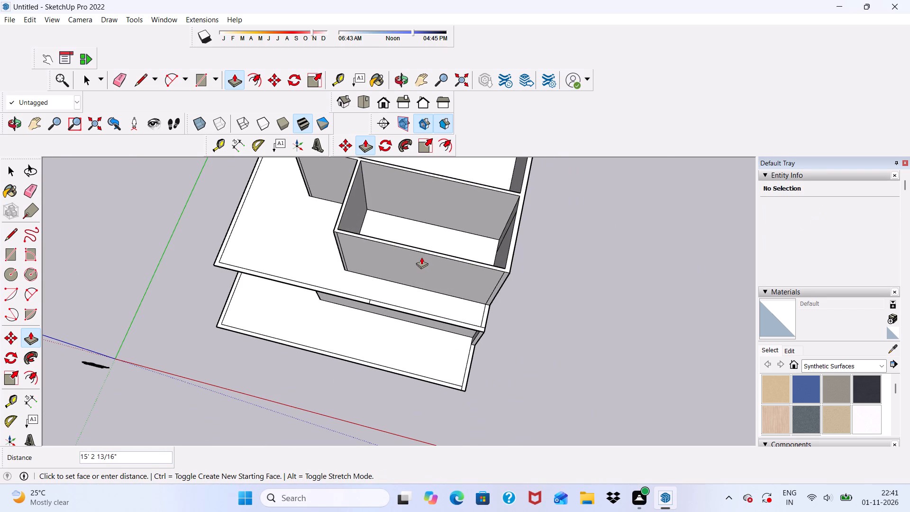
text(10)
key(apostrophe)
key(Return)
middle_drag(398, 309, 401, 307)
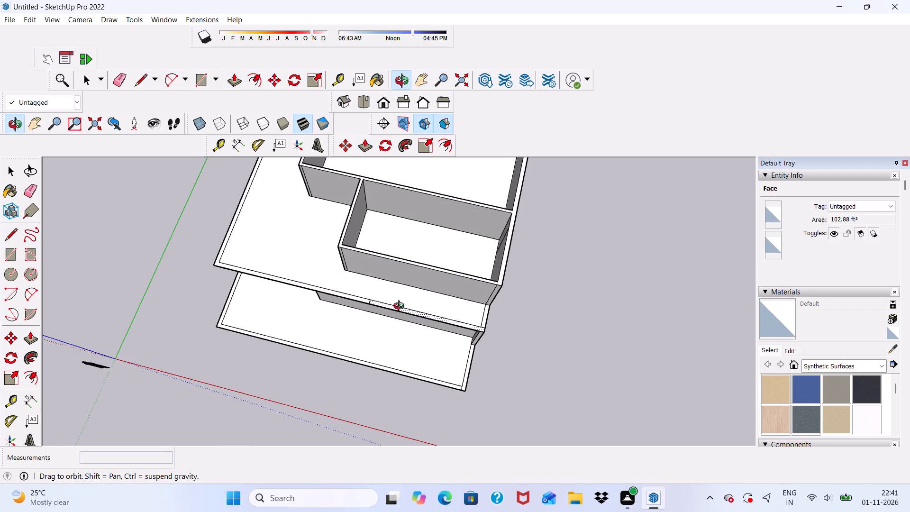
middle_drag(401, 307, 447, 158)
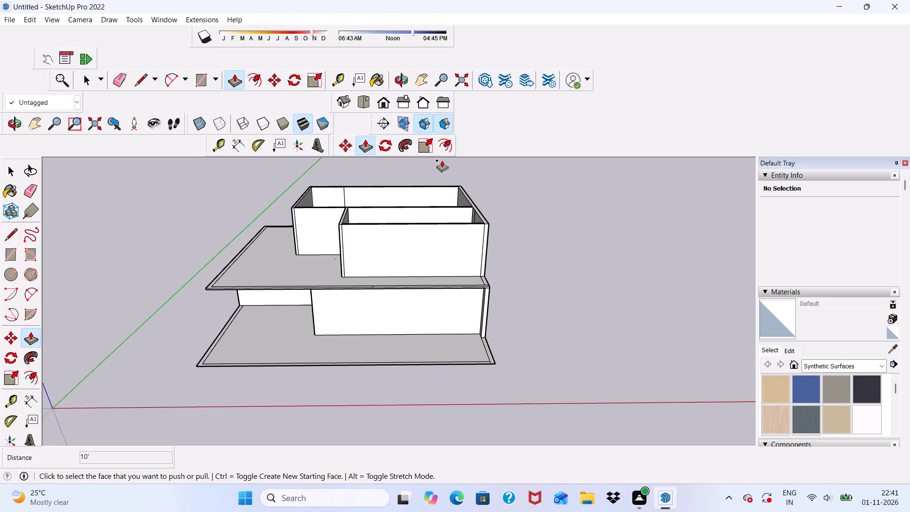
Erase the stray vertical edges on the rear room's inner back wall face and on its front face near the outer corner.
click(113, 79)
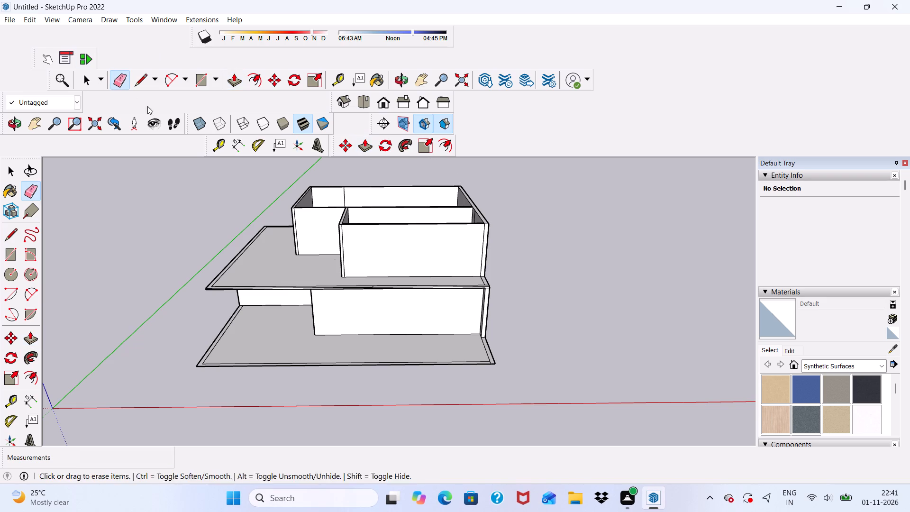
scroll(329, 187, up, 6)
drag(342, 200, 357, 206)
scroll(257, 256, up, 3)
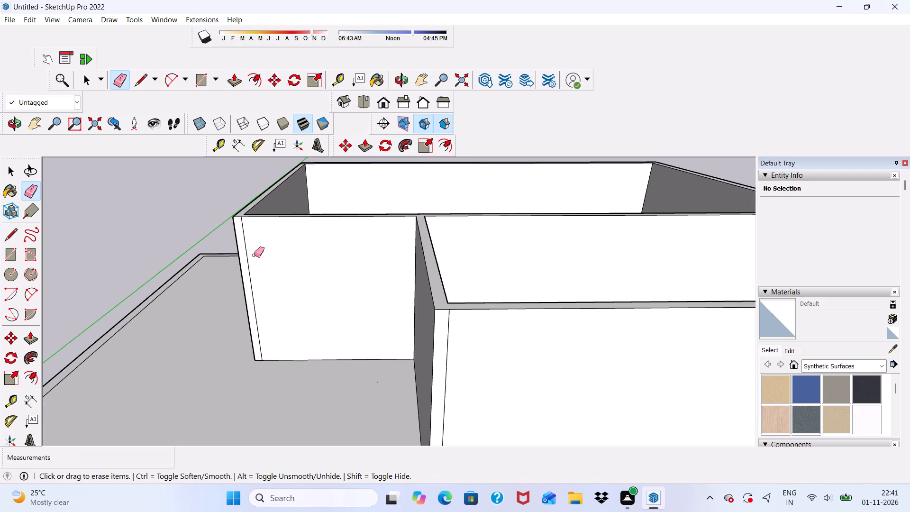
scroll(254, 255, up, 2)
drag(242, 241, 248, 244)
scroll(240, 214, up, 6)
scroll(238, 207, down, 5)
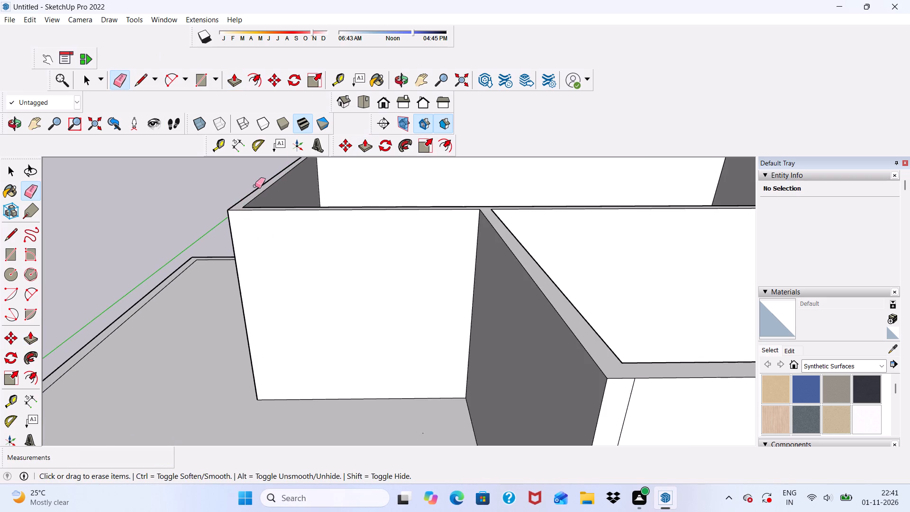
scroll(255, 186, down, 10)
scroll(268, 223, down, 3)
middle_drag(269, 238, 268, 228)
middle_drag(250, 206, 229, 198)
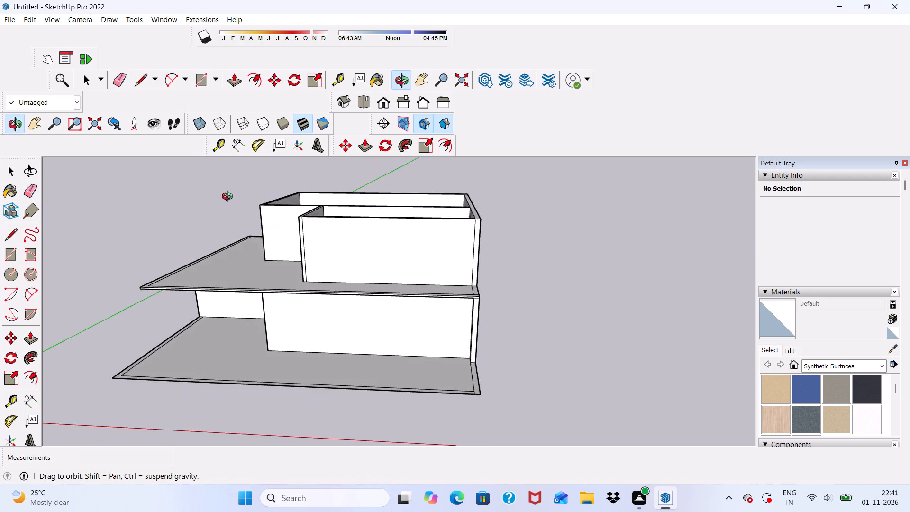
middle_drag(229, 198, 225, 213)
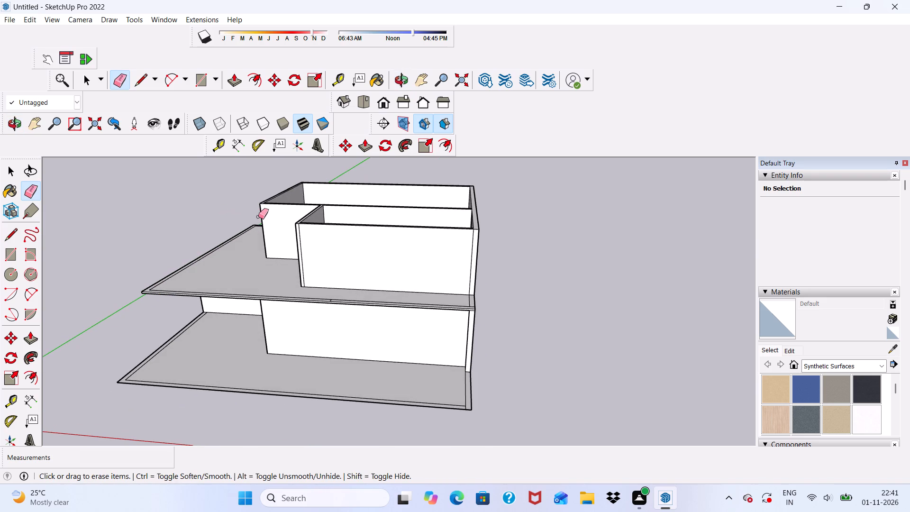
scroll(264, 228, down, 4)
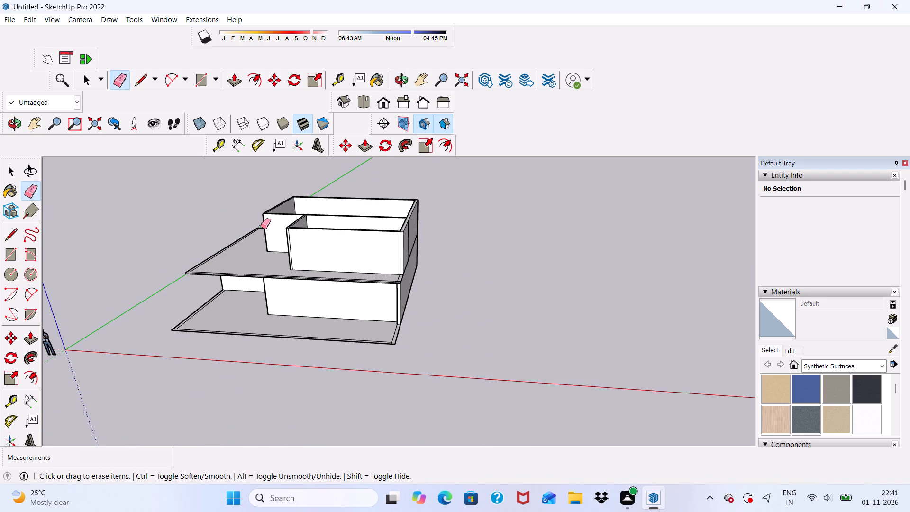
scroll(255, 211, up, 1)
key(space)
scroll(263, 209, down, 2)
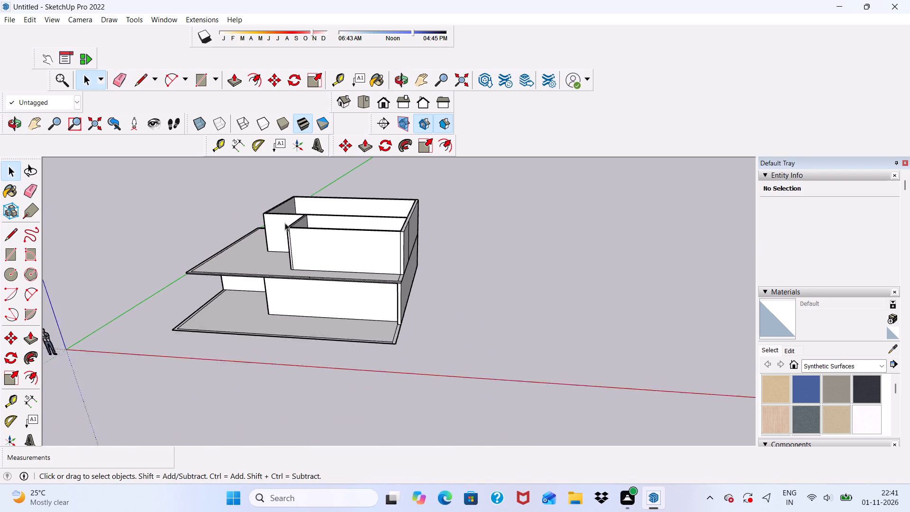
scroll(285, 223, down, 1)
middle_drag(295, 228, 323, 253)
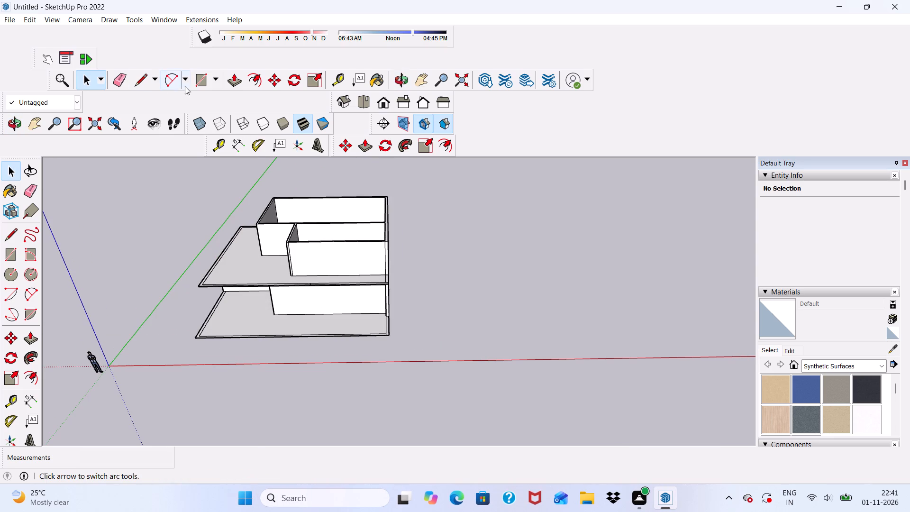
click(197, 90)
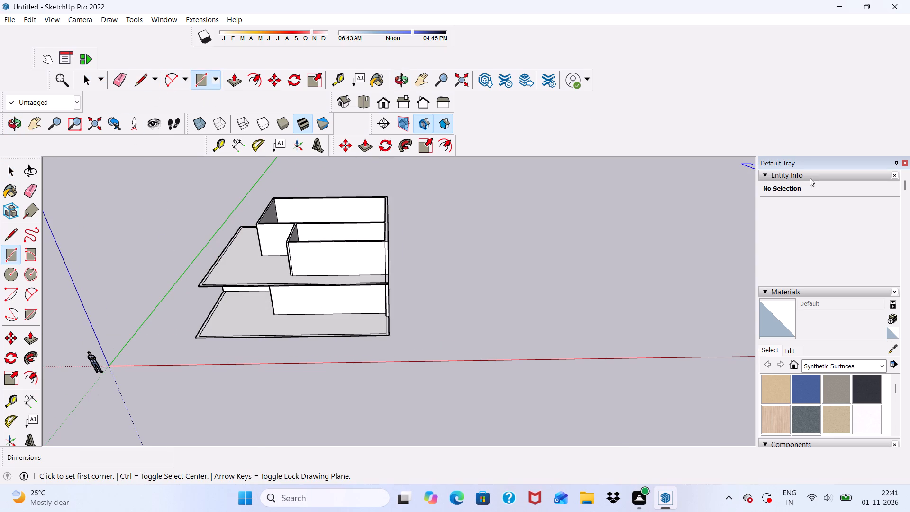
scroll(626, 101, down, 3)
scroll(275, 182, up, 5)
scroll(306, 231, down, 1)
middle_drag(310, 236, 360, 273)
Erase the extra vertical edges inside the front room at the side wall and on its front face near the side wall corner.
scroll(435, 333, up, 2)
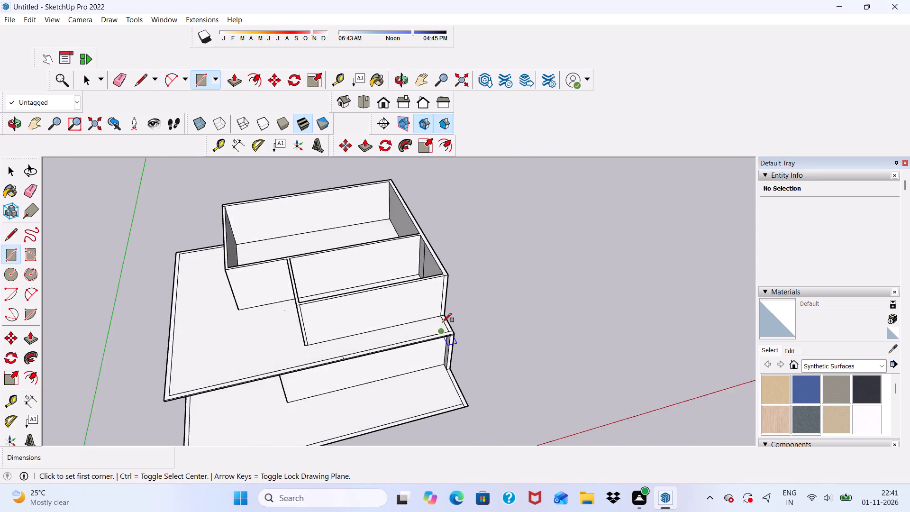
scroll(442, 322, up, 4)
click(118, 77)
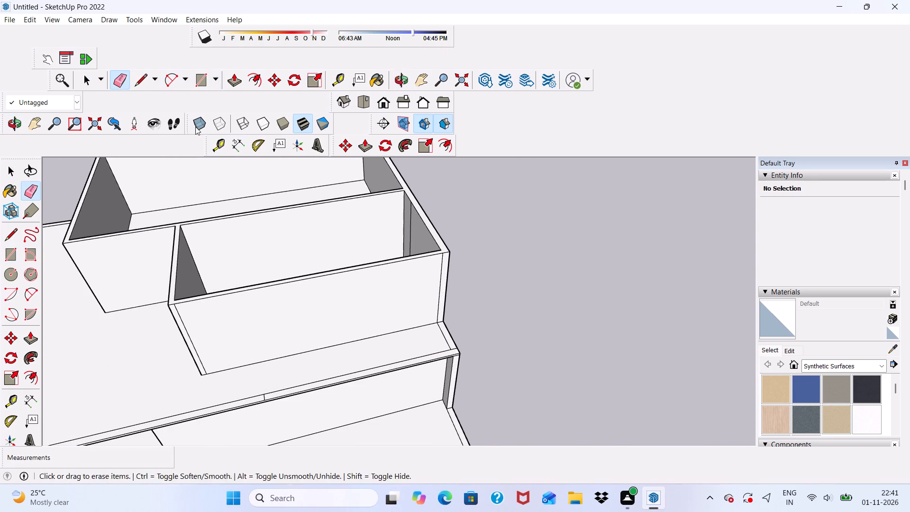
scroll(456, 238, up, 4)
scroll(396, 216, up, 2)
click(392, 214)
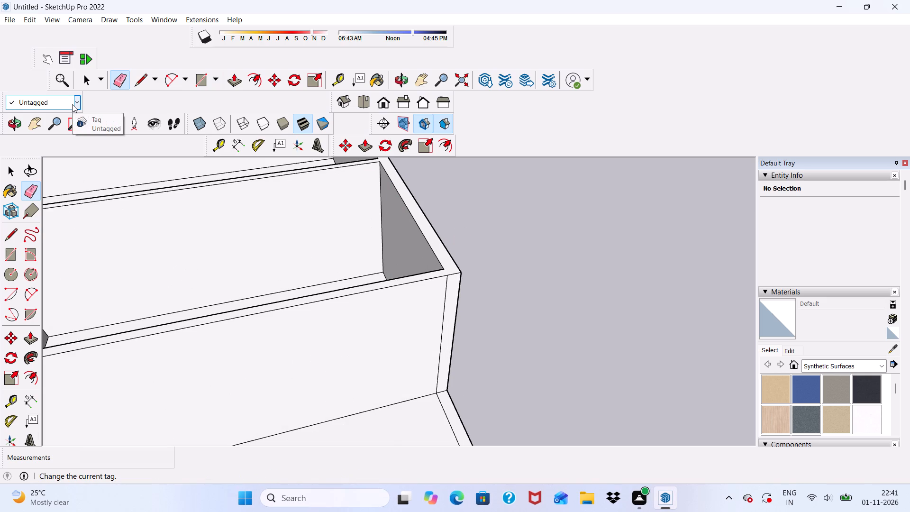
scroll(424, 390, up, 1)
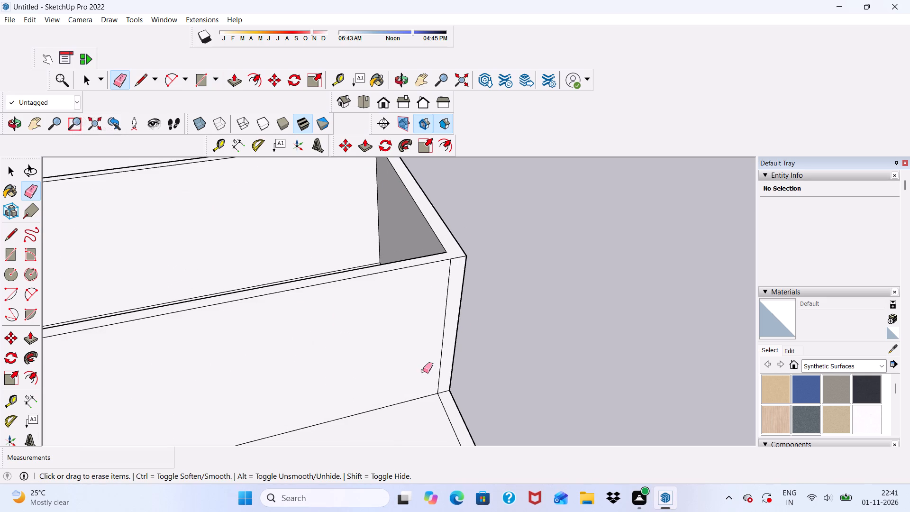
click(445, 317)
Draw a roof rectangle about 44' by 37' from the rear room's back outer corner, extending past the front room's wall.
scroll(384, 302, down, 9)
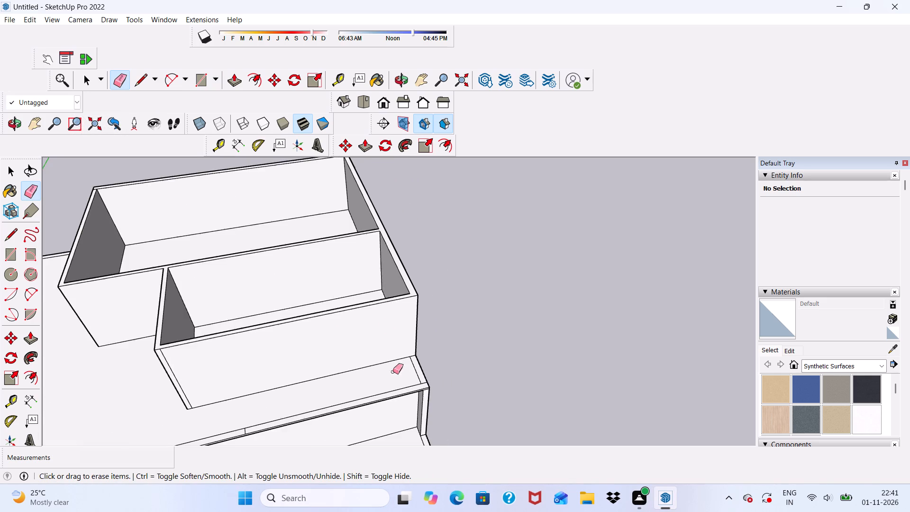
scroll(393, 372, down, 2)
click(199, 80)
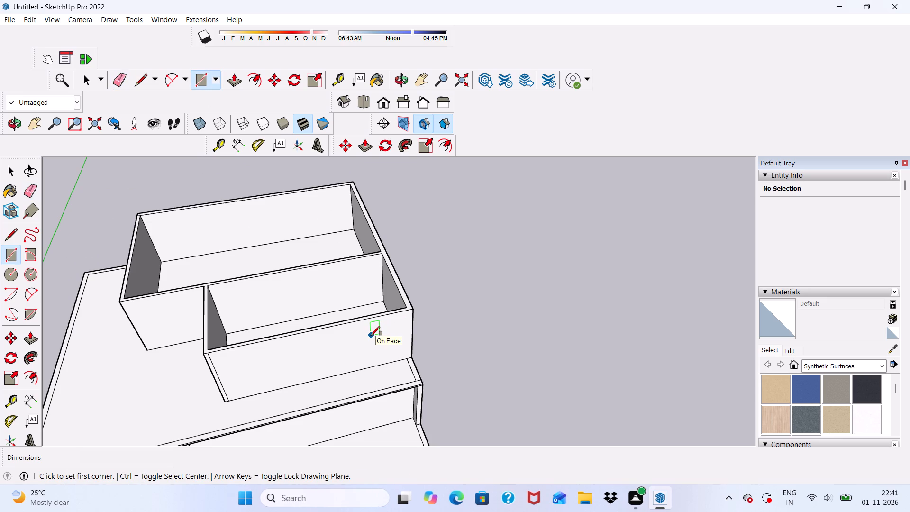
middle_drag(371, 336, 246, 358)
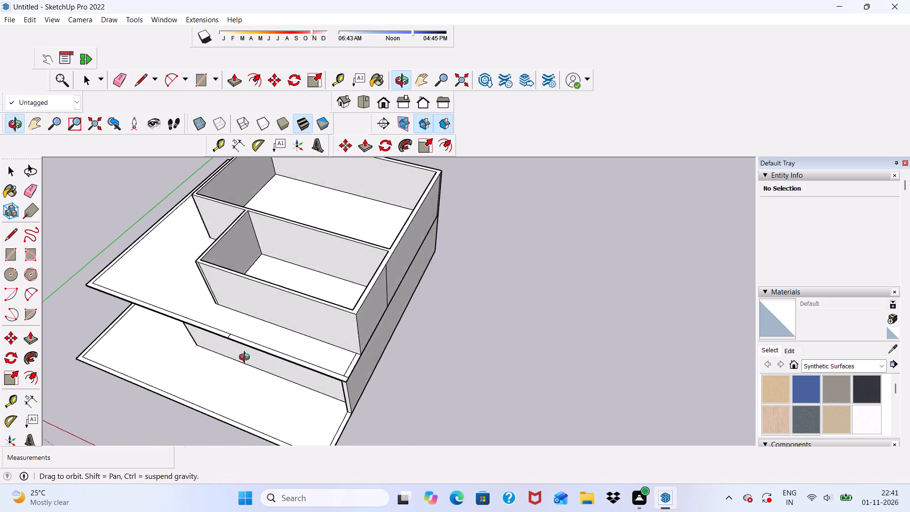
middle_drag(246, 358, 295, 340)
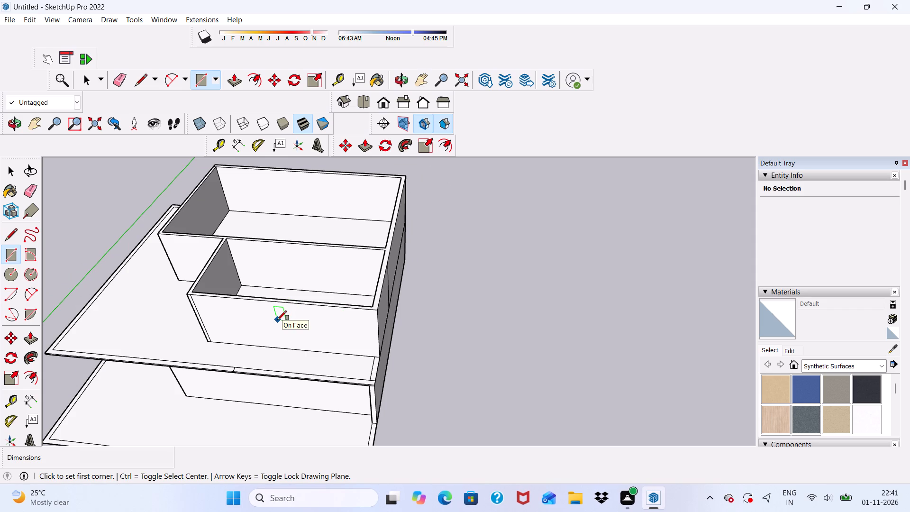
scroll(375, 299, up, 8)
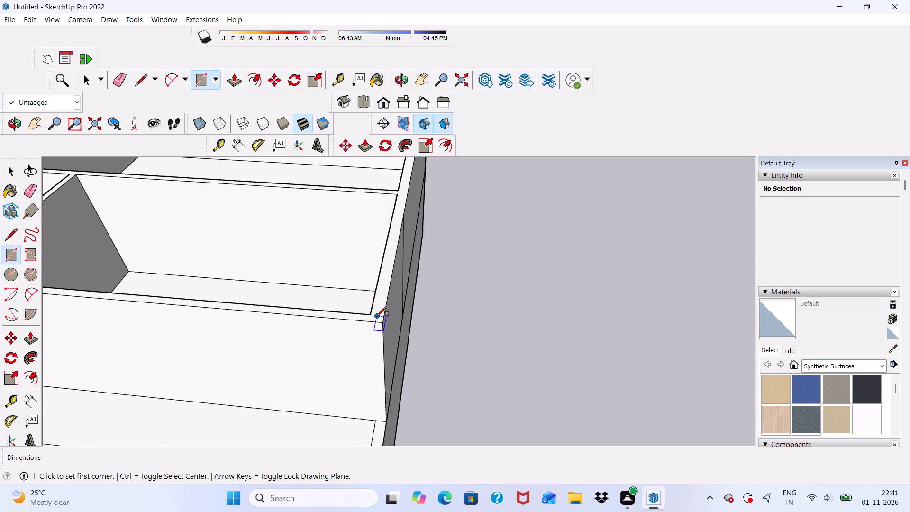
scroll(377, 316, up, 1)
scroll(342, 291, down, 12)
scroll(330, 293, up, 1)
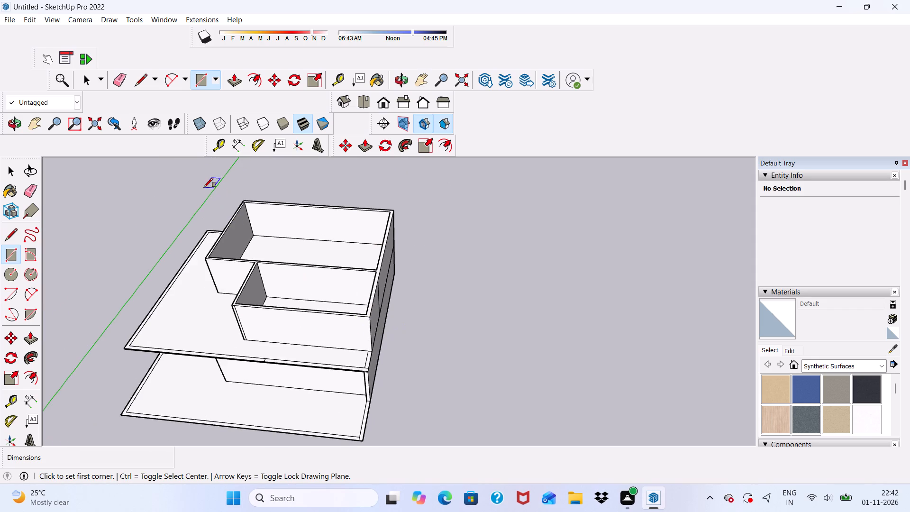
scroll(230, 207, up, 6)
scroll(265, 186, up, 4)
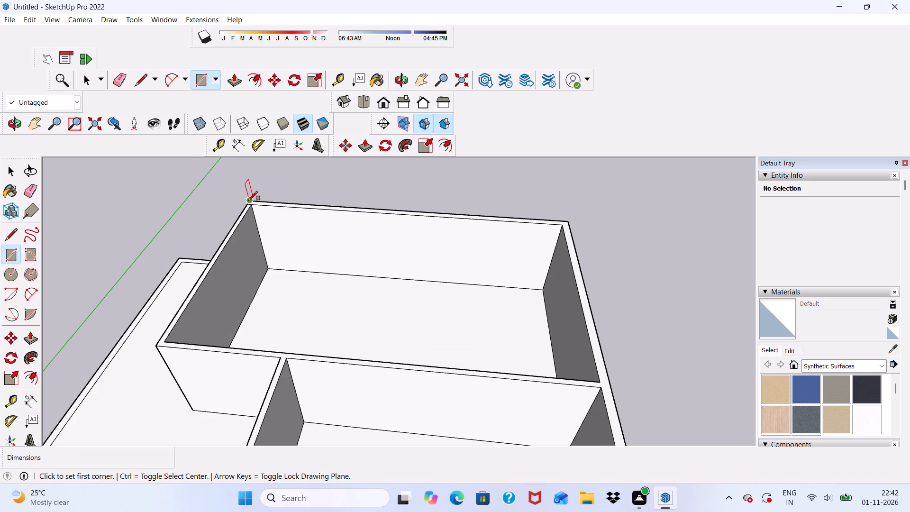
click(248, 201)
scroll(250, 218, down, 11)
scroll(418, 388, up, 3)
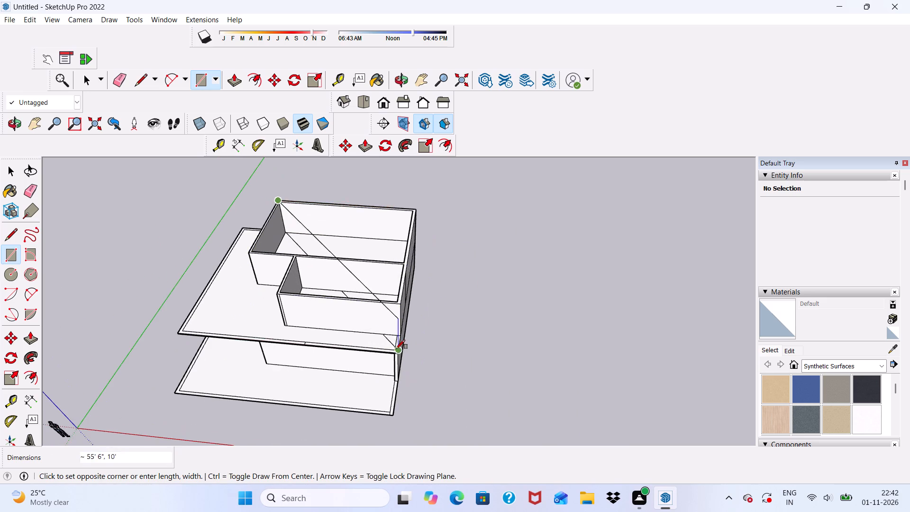
middle_drag(396, 348, 244, 321)
scroll(370, 261, up, 5)
scroll(311, 338, up, 1)
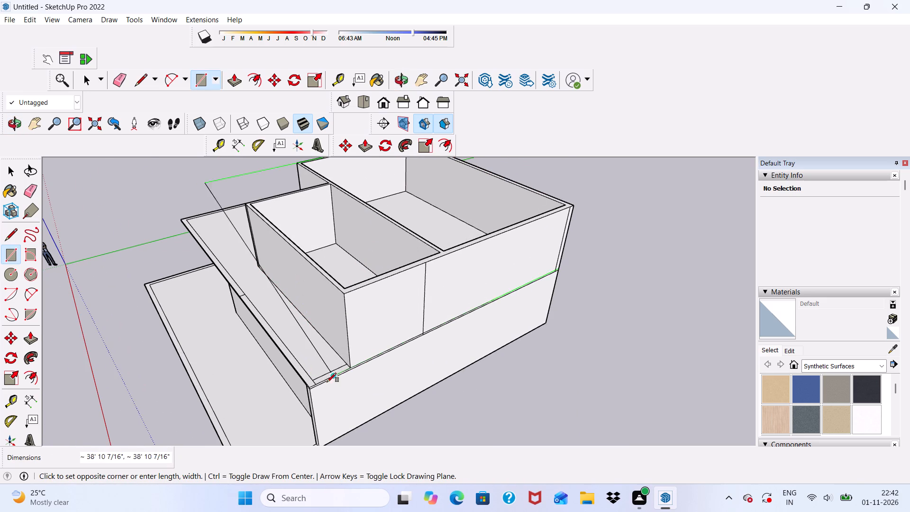
scroll(311, 384, down, 2)
middle_drag(315, 383, 535, 361)
scroll(536, 361, up, 1)
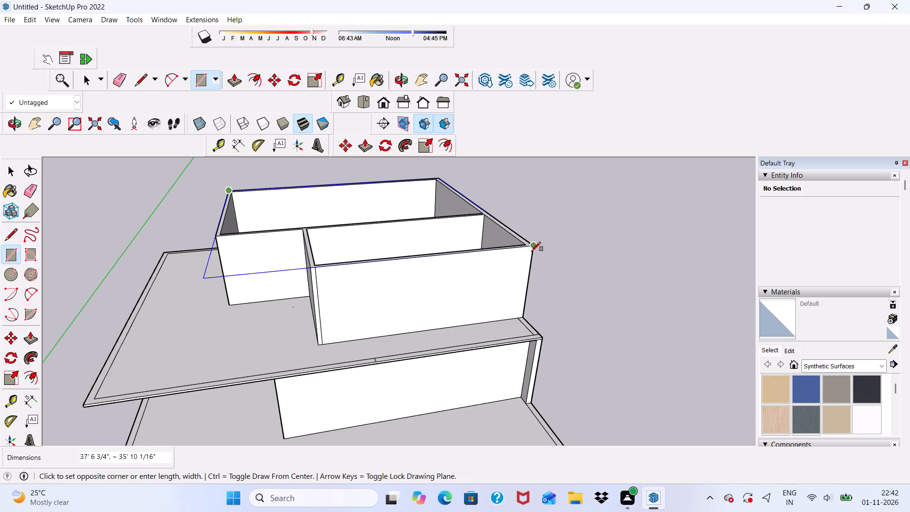
click(558, 284)
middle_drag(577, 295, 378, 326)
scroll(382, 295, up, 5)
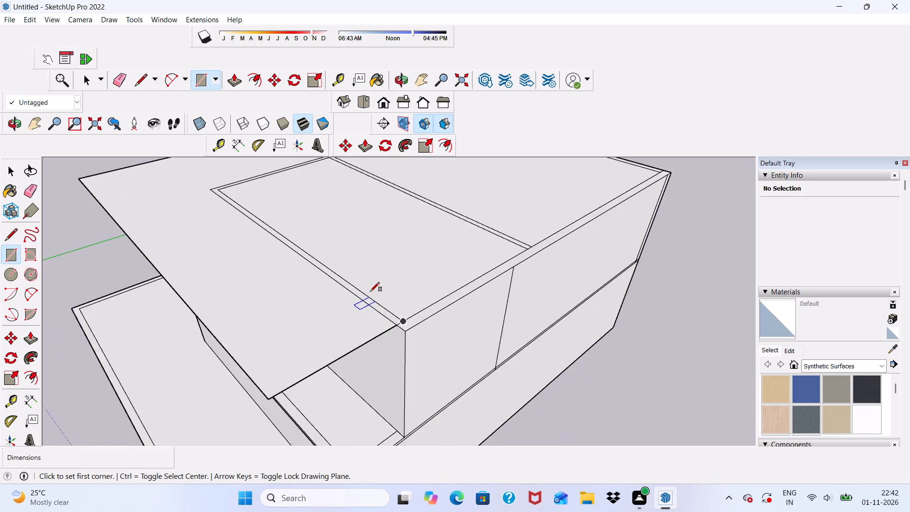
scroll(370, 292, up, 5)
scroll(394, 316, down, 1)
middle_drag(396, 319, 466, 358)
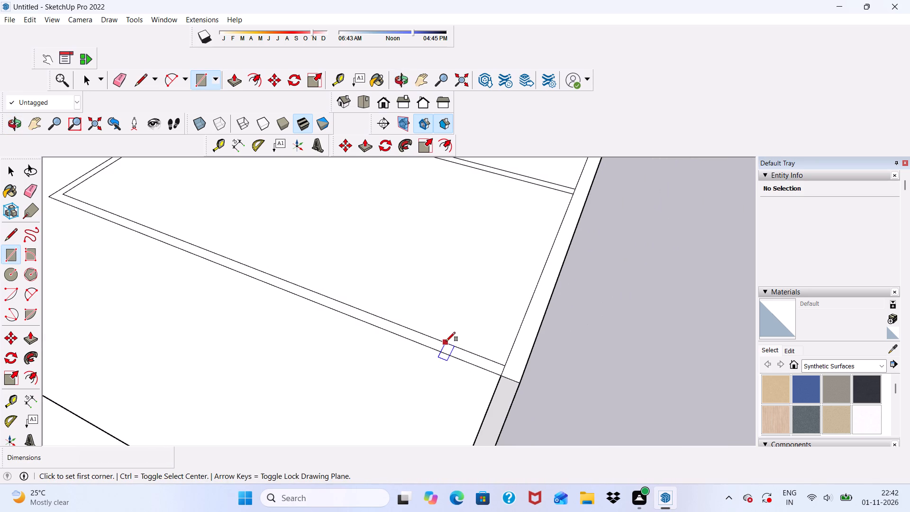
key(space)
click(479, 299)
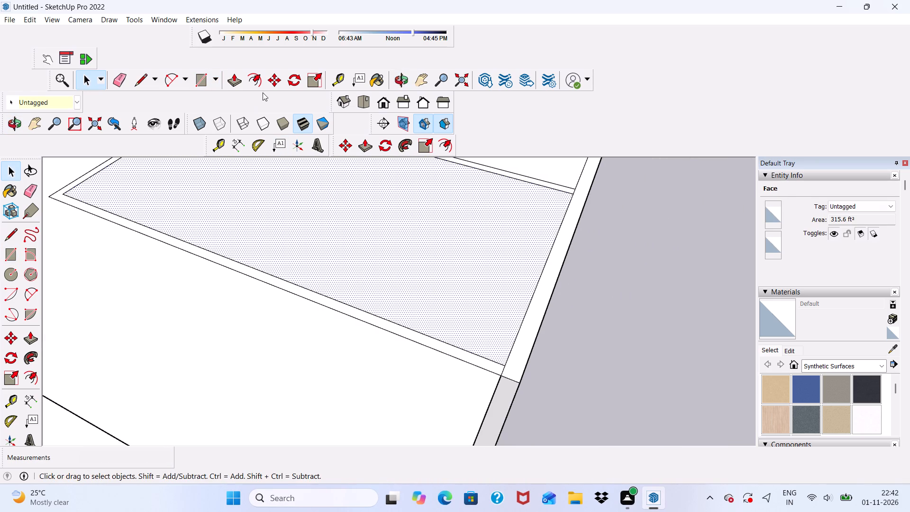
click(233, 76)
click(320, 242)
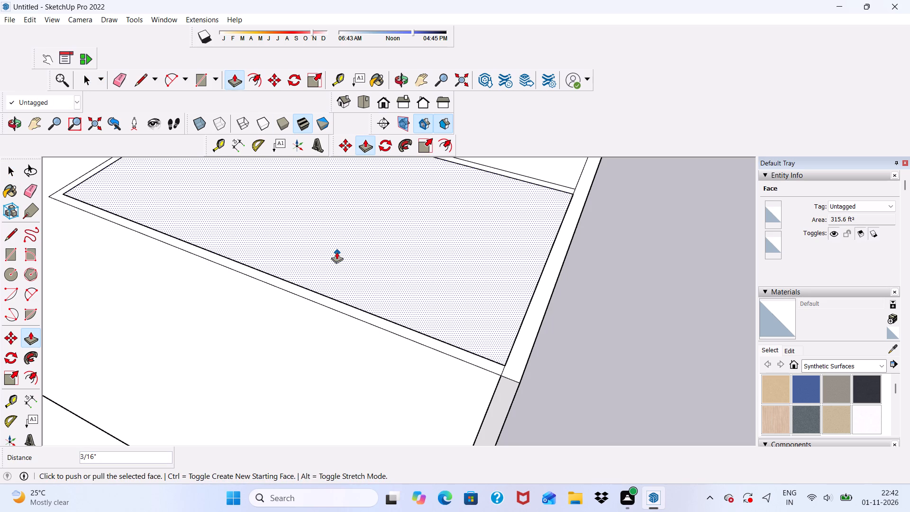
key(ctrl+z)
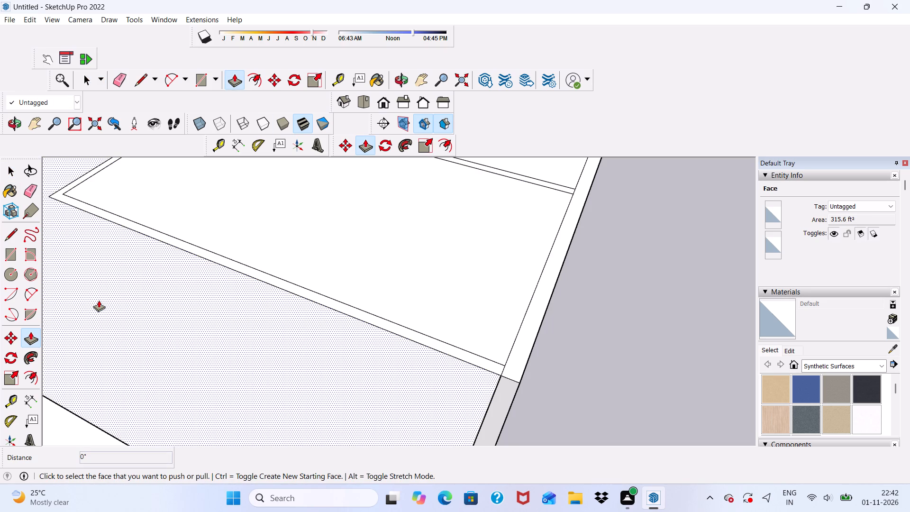
Push/Pull the overhanging roof face in front of the rooms upward by 3".
click(105, 320)
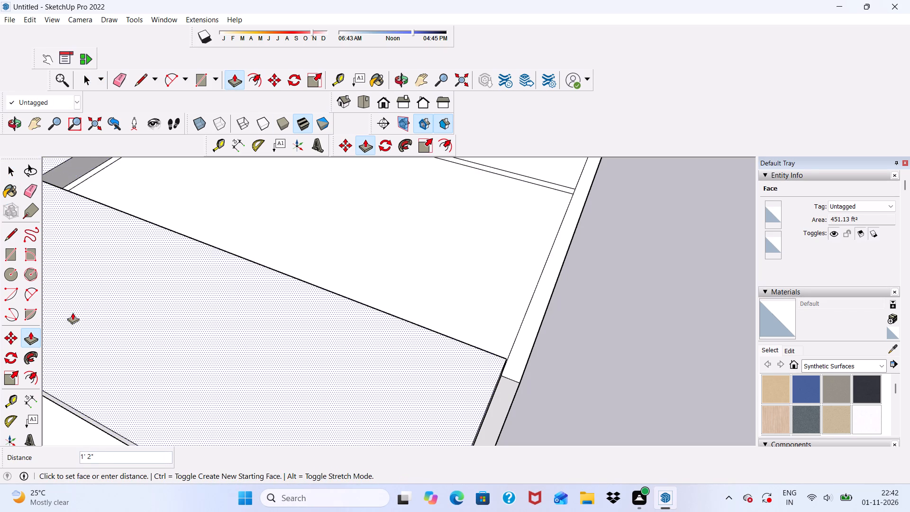
key(3)
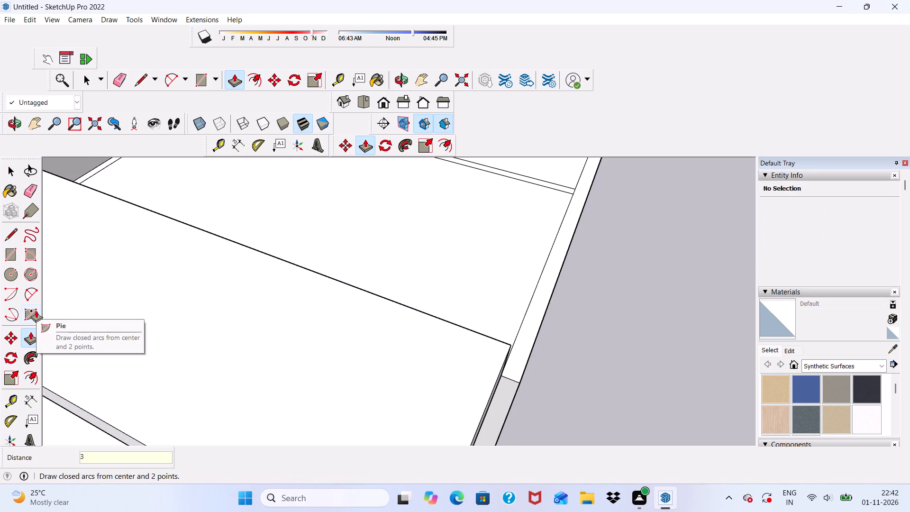
key(shift+quotedbl)
key(Return)
Push/Pull the overhang slab's narrow side face outward 9" to line up with the side wall's outer edge.
scroll(287, 243, down, 4)
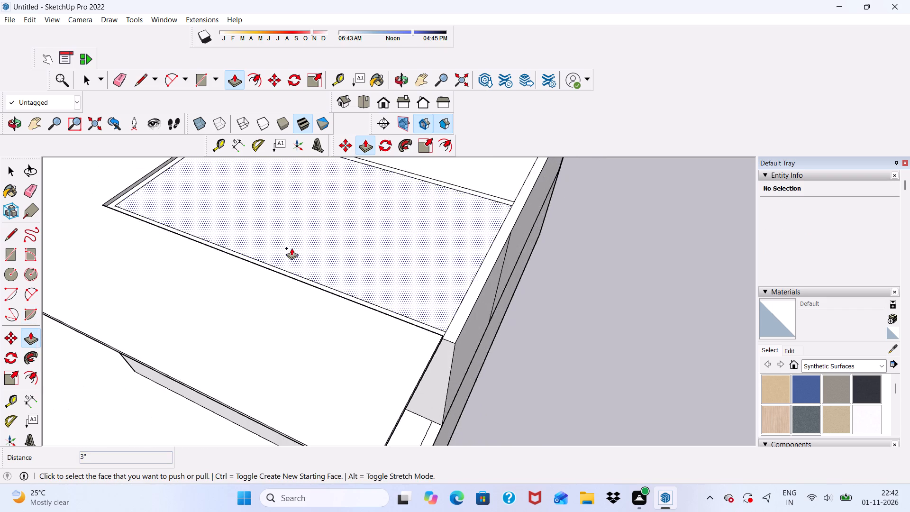
scroll(291, 248, down, 2)
middle_drag(361, 304, 237, 256)
scroll(382, 223, up, 7)
scroll(343, 215, down, 1)
middle_drag(344, 216, 319, 221)
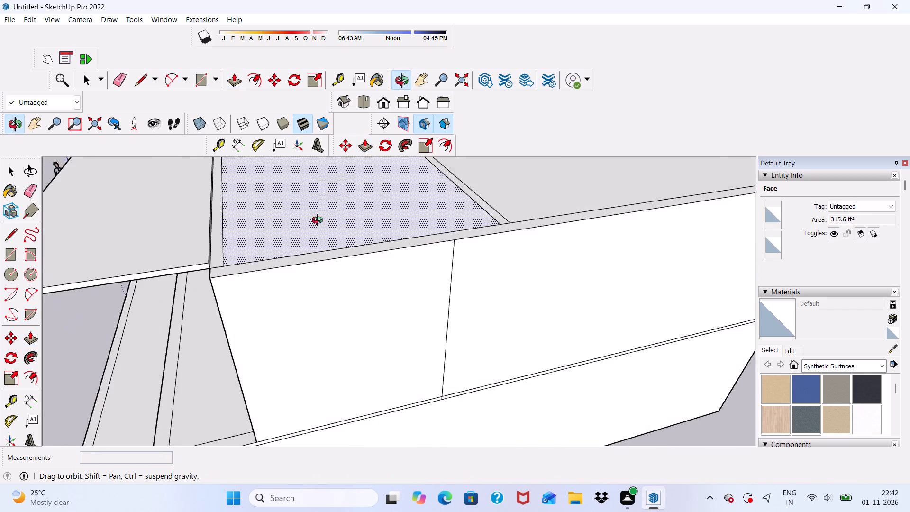
middle_drag(319, 221, 318, 219)
scroll(181, 259, up, 6)
click(185, 262)
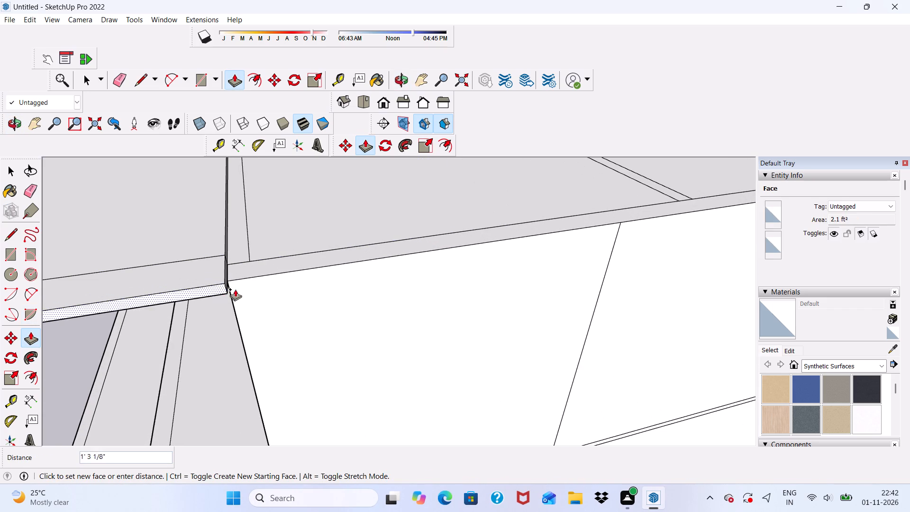
click(239, 283)
Push/Pull the overhang slab's inner edge face about 35' 10" across the rooms to the far wall's outer edge.
middle_drag(284, 254, 180, 253)
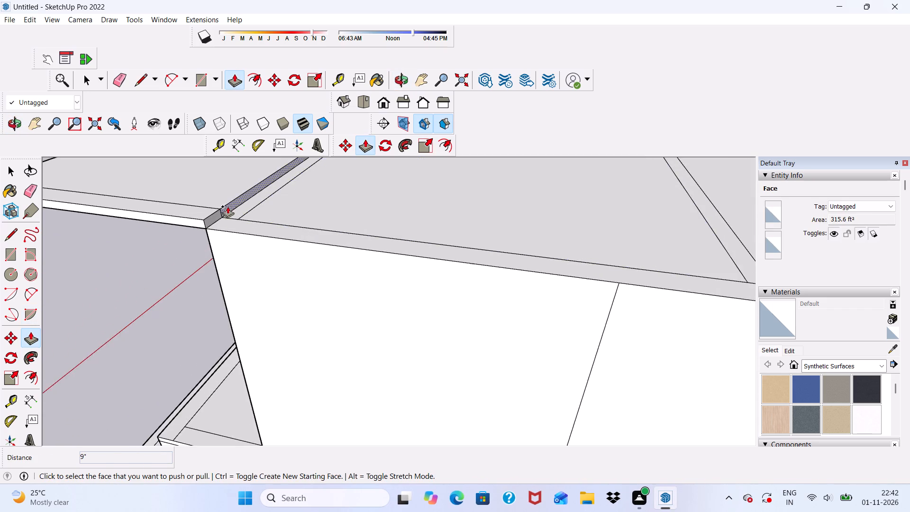
scroll(230, 205, up, 9)
click(235, 206)
scroll(289, 227, down, 4)
scroll(283, 187, down, 4)
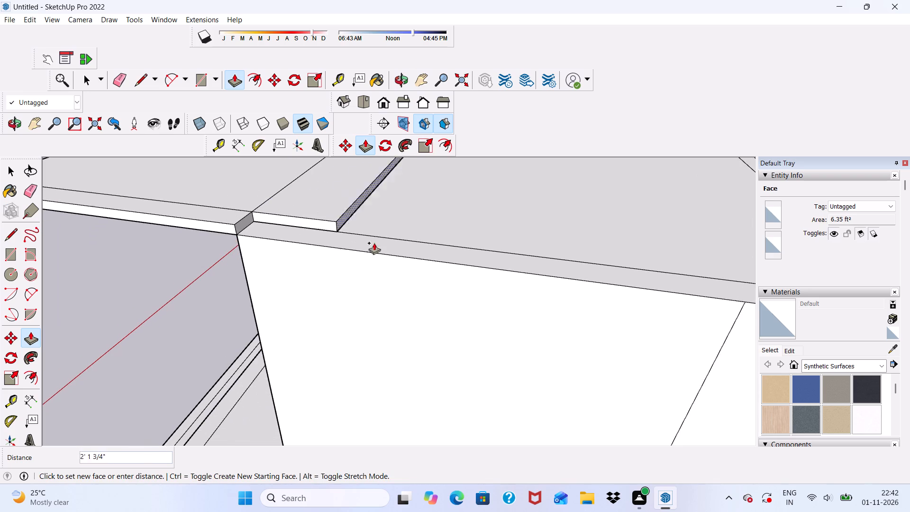
scroll(466, 297, down, 5)
scroll(266, 261, down, 9)
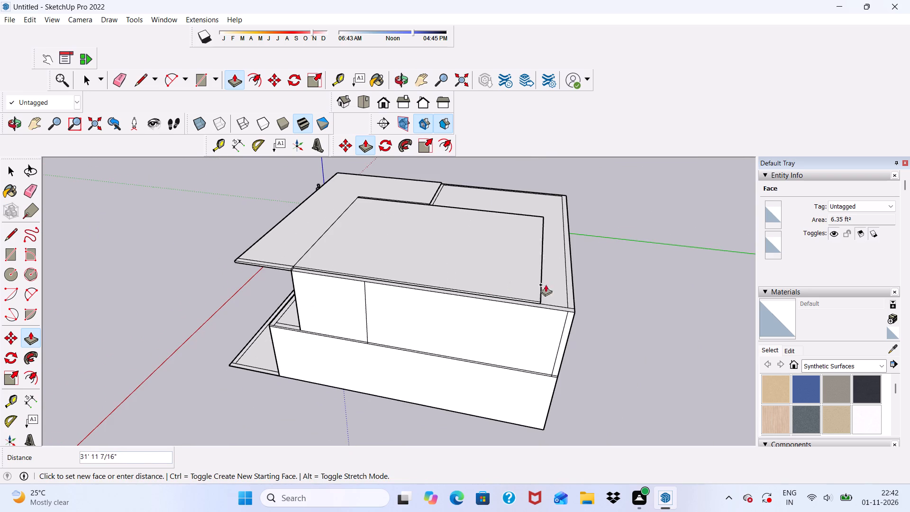
scroll(583, 312, up, 6)
click(555, 315)
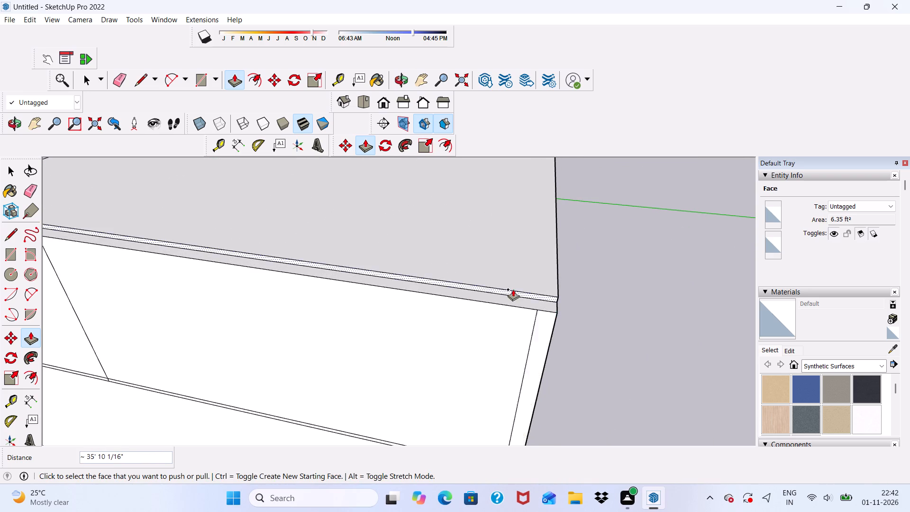
Push/Pull the roof slab's long edge face outward 9" to line up with the outer face of the wall below.
scroll(513, 289, up, 12)
click(511, 293)
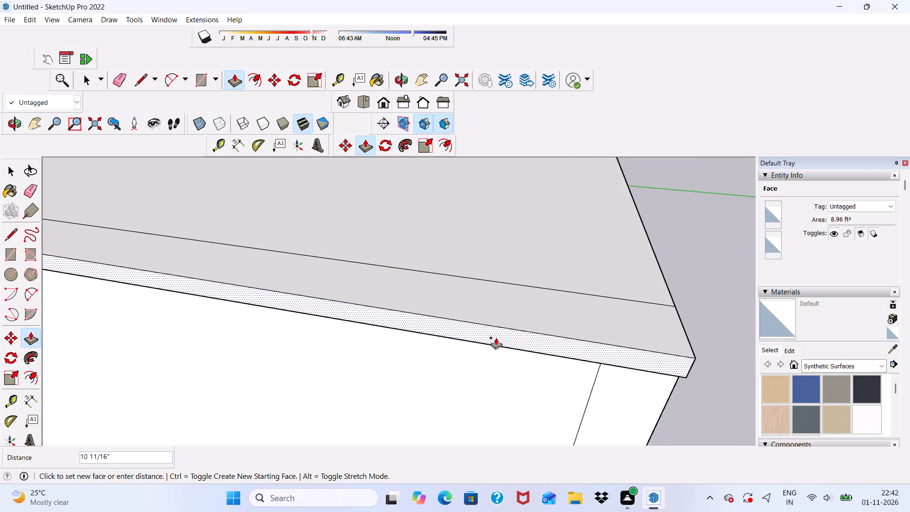
scroll(501, 311, down, 4)
middle_drag(498, 312, 460, 229)
scroll(537, 380, up, 3)
click(583, 388)
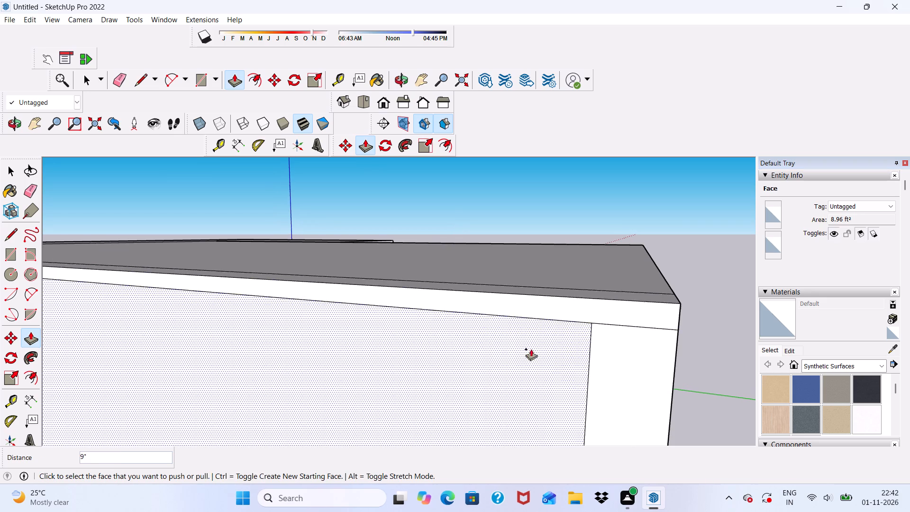
Push/Pull the slab's opposite long edge face 11' 5 1/8" over the uncovered room to its wall's outer edge.
scroll(508, 347, down, 10)
middle_drag(546, 348, 360, 369)
scroll(345, 322, down, 6)
scroll(391, 310, down, 2)
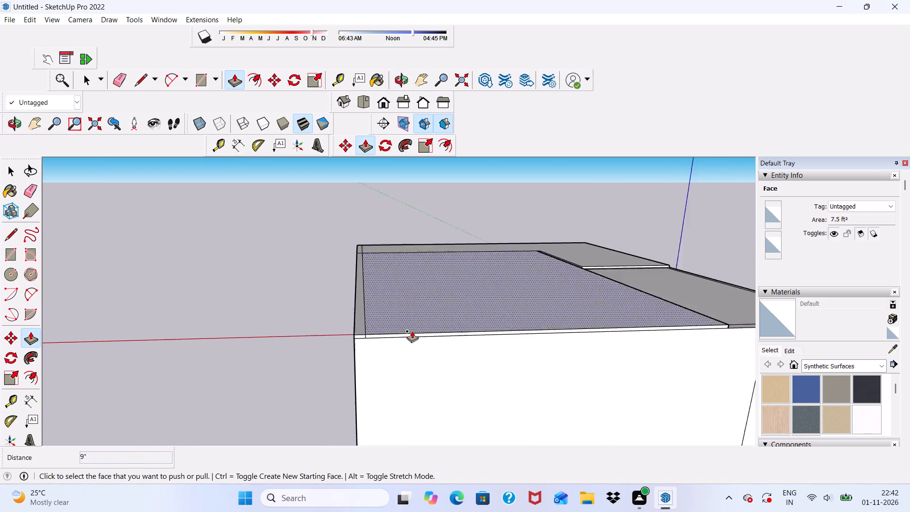
scroll(412, 331, down, 7)
middle_drag(553, 333, 318, 350)
scroll(378, 362, up, 12)
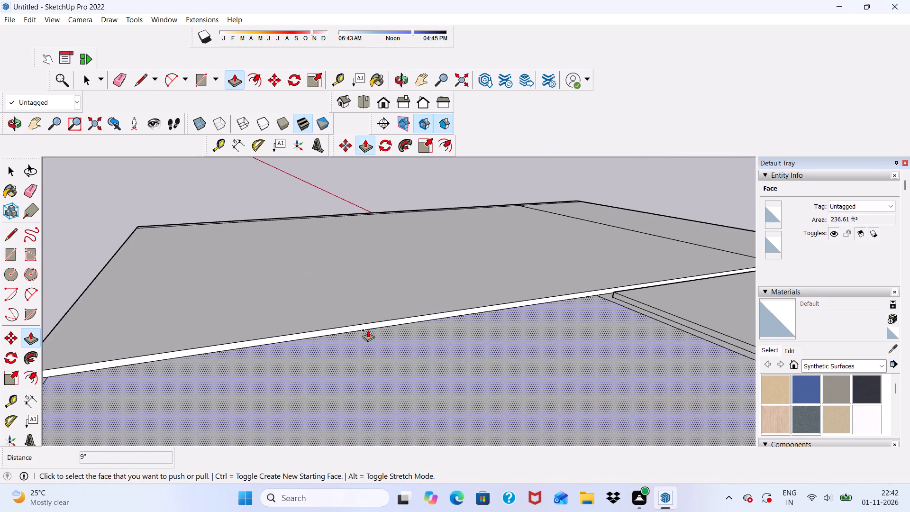
scroll(367, 329, up, 5)
click(368, 323)
scroll(360, 338, down, 8)
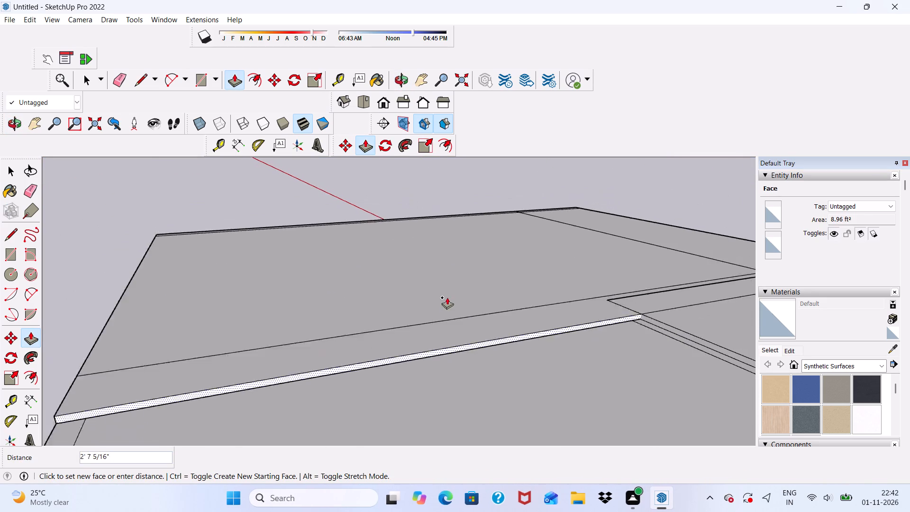
scroll(447, 297, down, 8)
scroll(470, 348, up, 7)
click(355, 354)
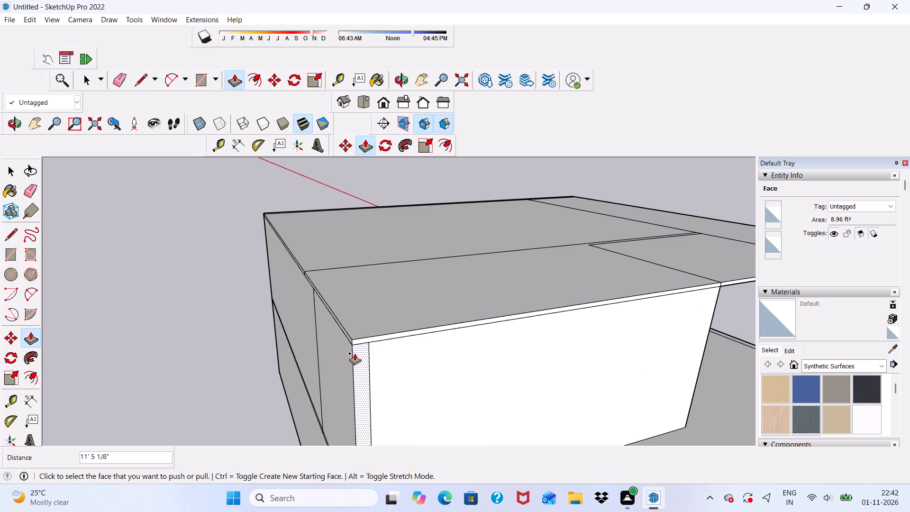
Erase the seam lines dividing the roof slab's top face.
middle_drag(373, 358, 237, 394)
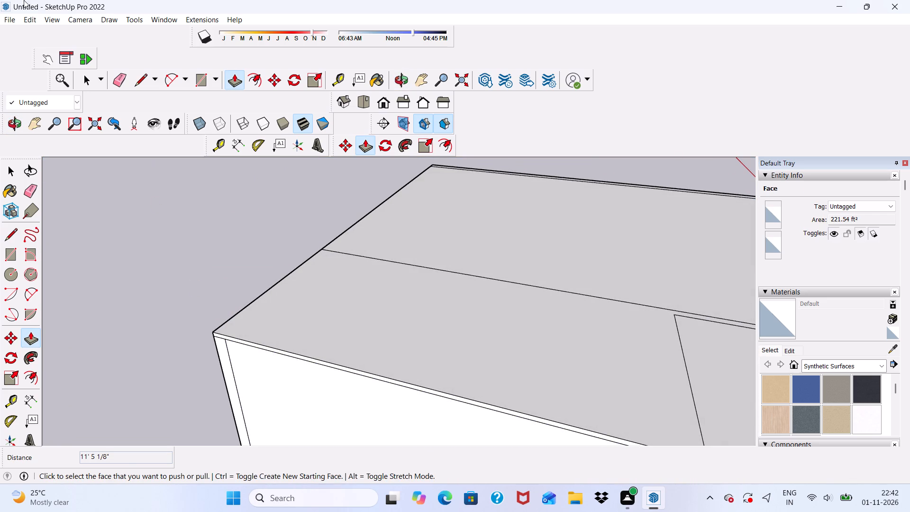
click(116, 77)
drag(472, 230, 469, 255)
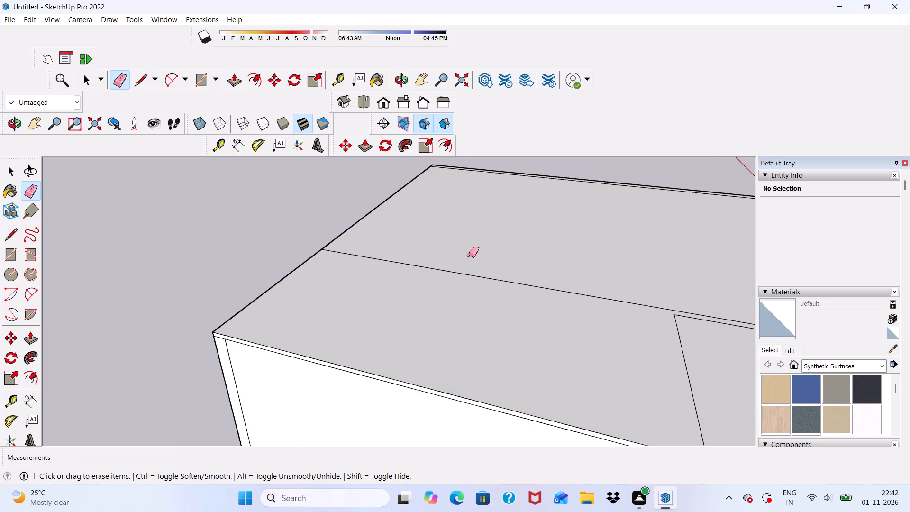
drag(469, 255, 467, 264)
drag(456, 274, 462, 269)
scroll(483, 297, down, 10)
scroll(566, 370, up, 1)
middle_drag(566, 370, 465, 336)
scroll(450, 298, up, 4)
drag(426, 287, 522, 276)
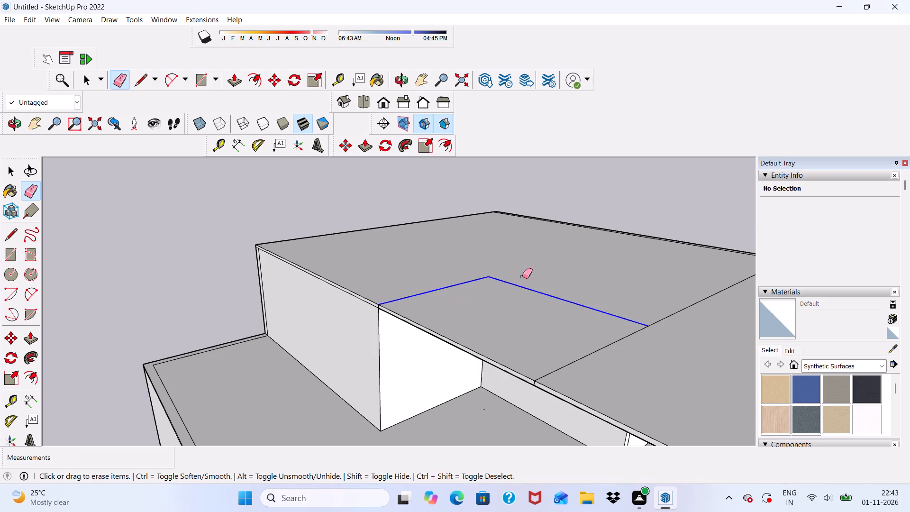
drag(522, 276, 517, 279)
click(517, 282)
drag(576, 338, 591, 364)
Erase the leftover seam line on the roof top and the short vertical seams on the slab's edge face.
scroll(545, 400, up, 10)
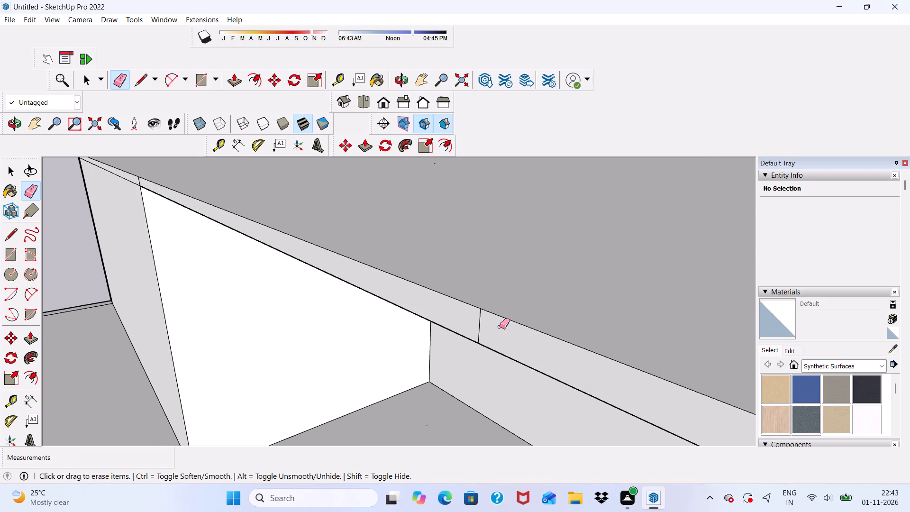
drag(476, 324, 494, 330)
scroll(448, 317, down, 16)
scroll(644, 288, up, 2)
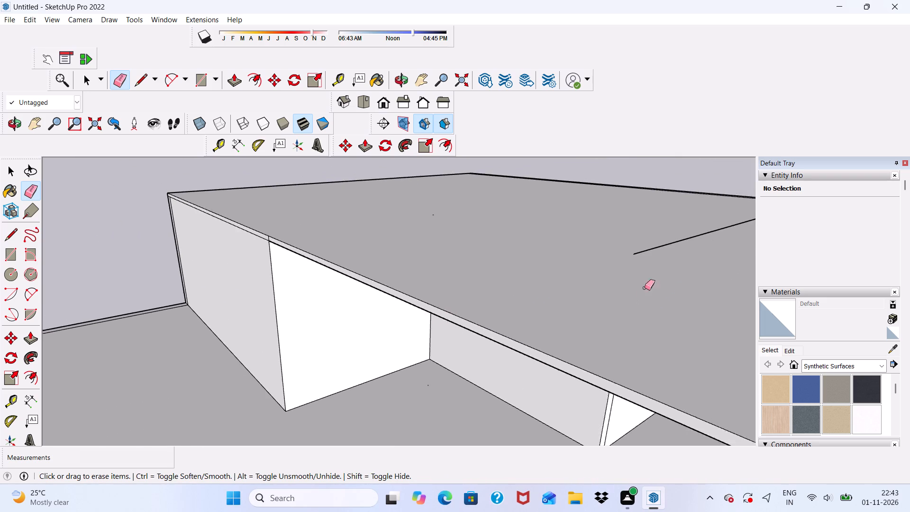
scroll(645, 288, up, 1)
drag(639, 238, 642, 250)
scroll(619, 258, down, 9)
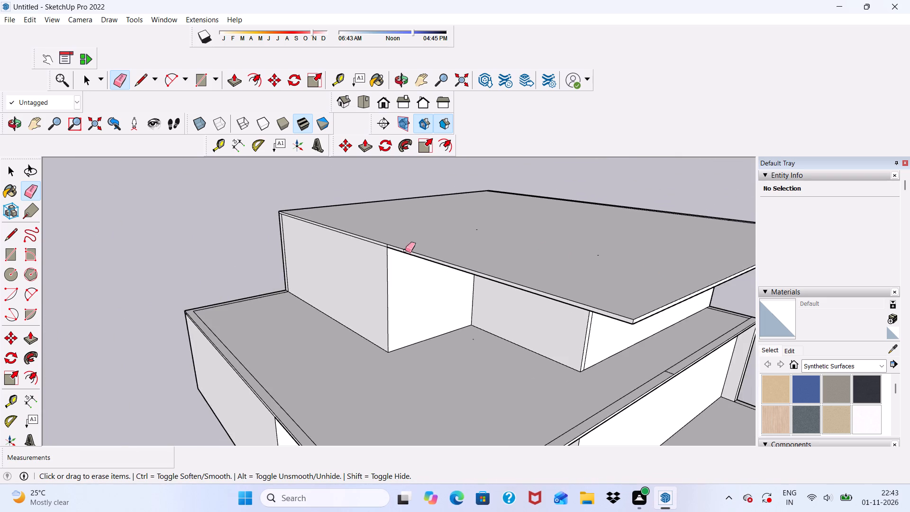
scroll(392, 248, up, 16)
drag(392, 244, 399, 246)
Erase the extra vertical line beside the front room's corner and the seam line on the roof slab's underside.
scroll(400, 240, down, 20)
scroll(400, 240, down, 2)
middle_drag(582, 328, 445, 278)
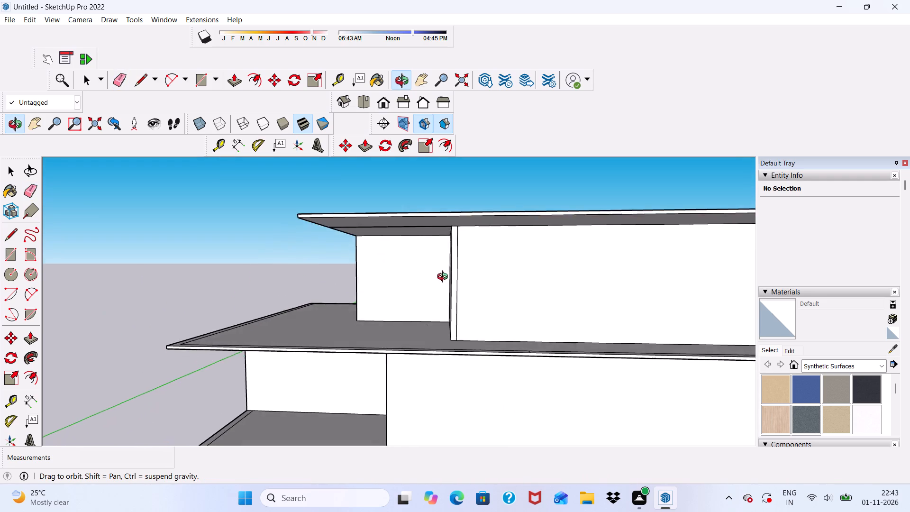
middle_drag(445, 278, 477, 268)
scroll(488, 245, up, 11)
drag(521, 231, 528, 239)
scroll(529, 239, down, 3)
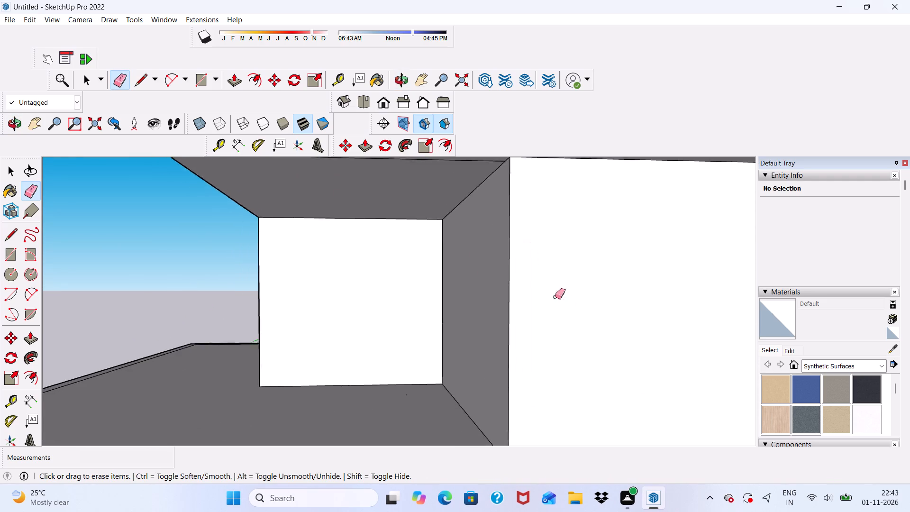
scroll(555, 297, down, 3)
scroll(479, 213, up, 4)
drag(472, 192, 472, 198)
scroll(472, 201, down, 11)
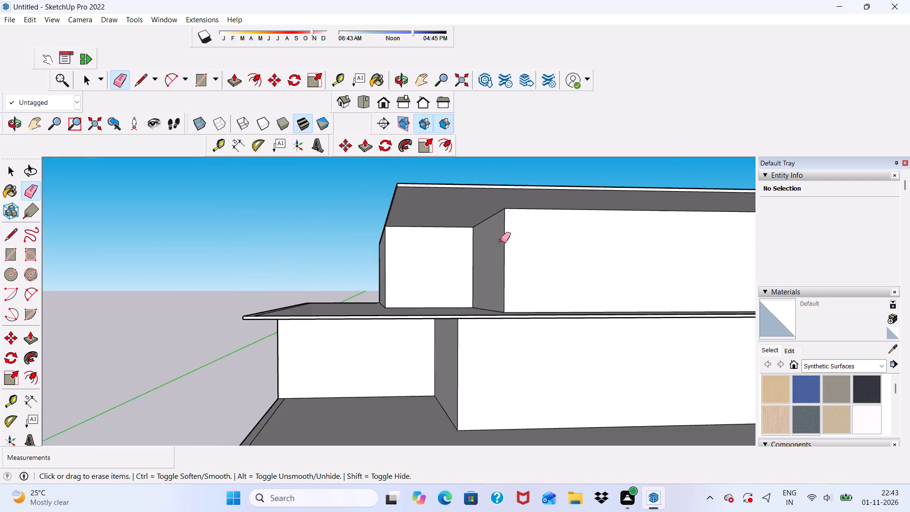
scroll(500, 240, down, 5)
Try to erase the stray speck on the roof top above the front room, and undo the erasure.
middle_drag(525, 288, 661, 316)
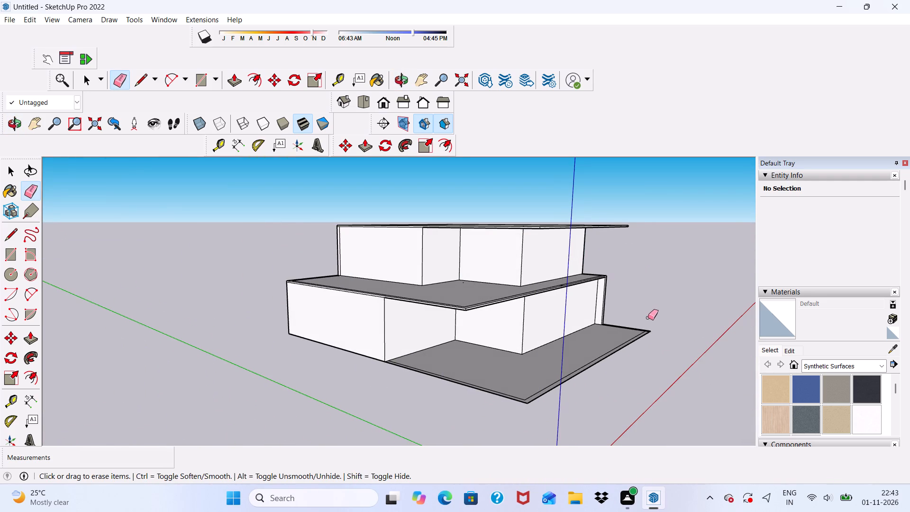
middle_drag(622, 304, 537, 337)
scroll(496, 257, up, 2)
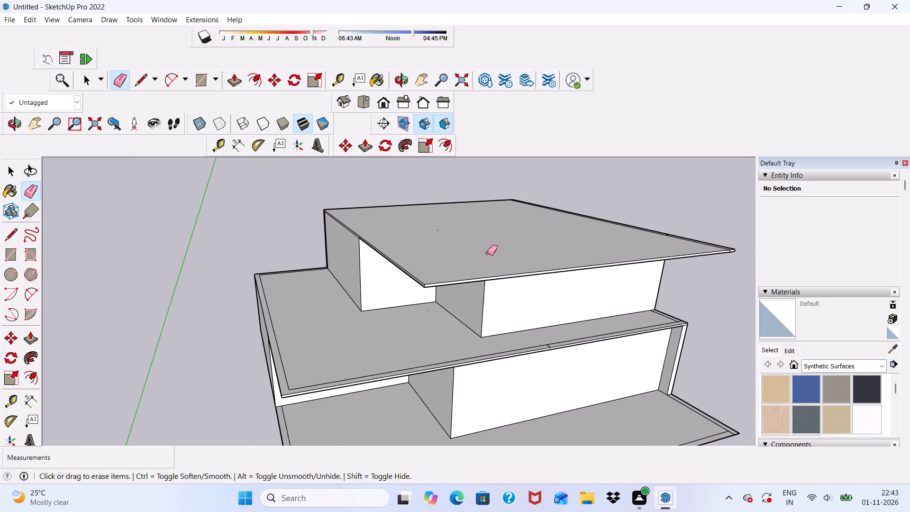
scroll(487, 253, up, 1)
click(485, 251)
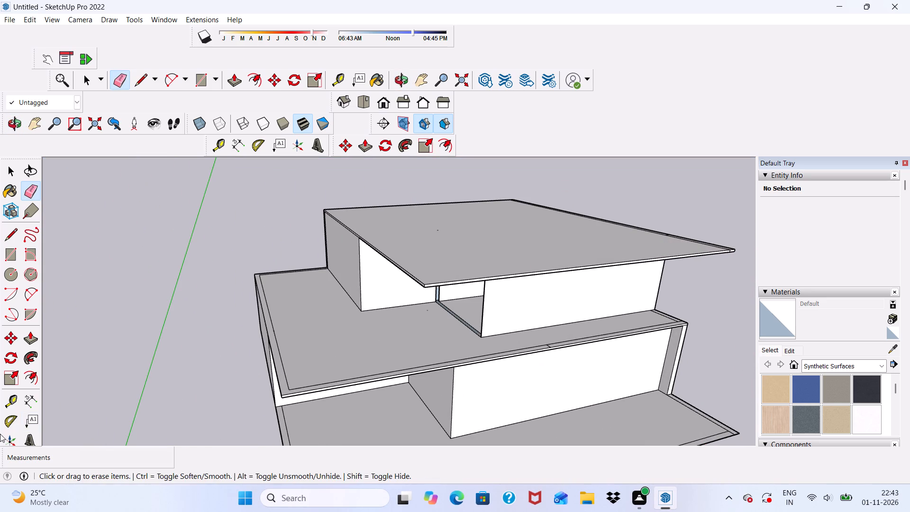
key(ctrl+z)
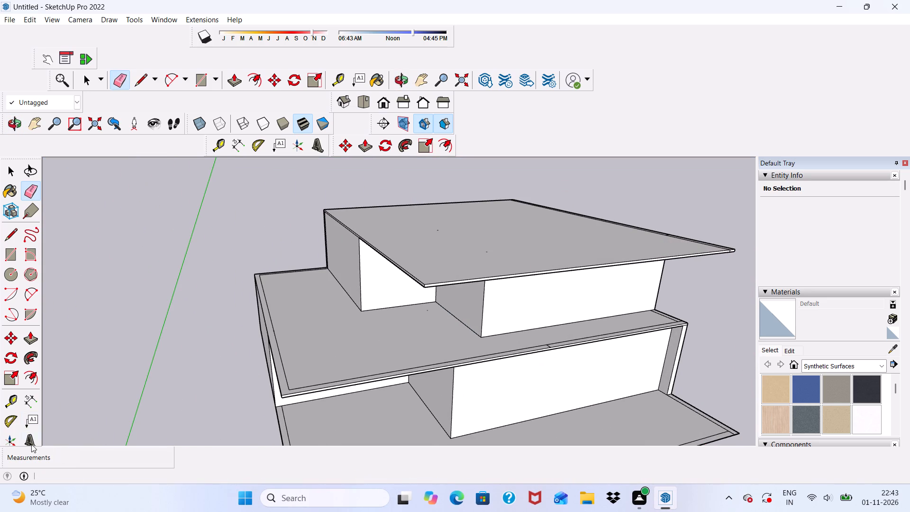
Erase the small stray specks on the roof slab's top face.
scroll(717, 385, up, 1)
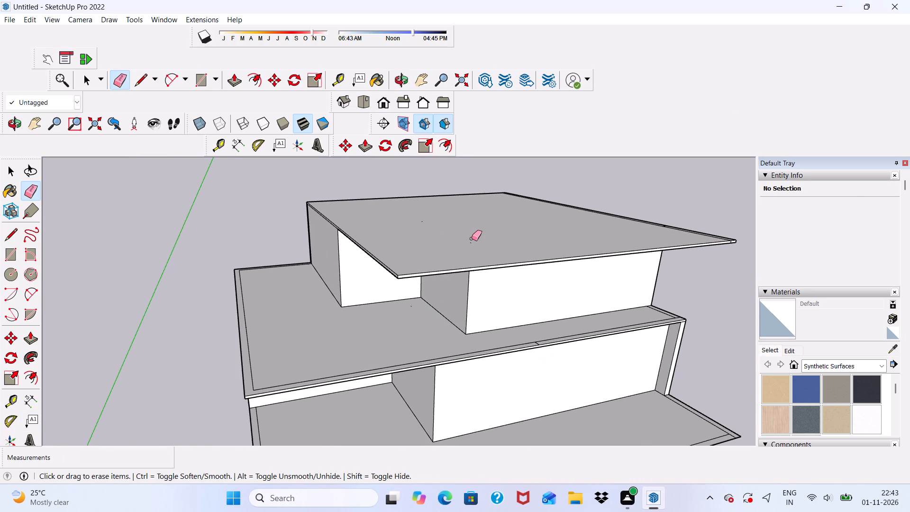
click(473, 239)
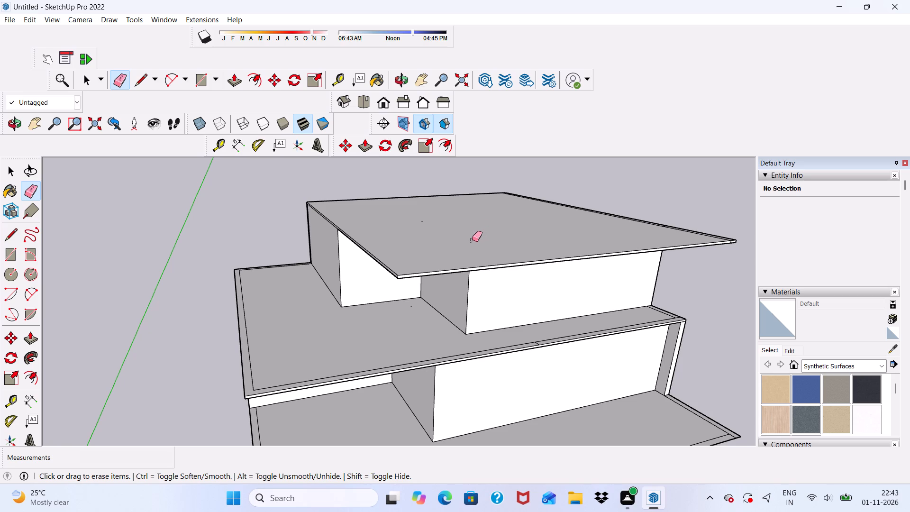
click(473, 239)
click(473, 243)
click(473, 237)
click(471, 242)
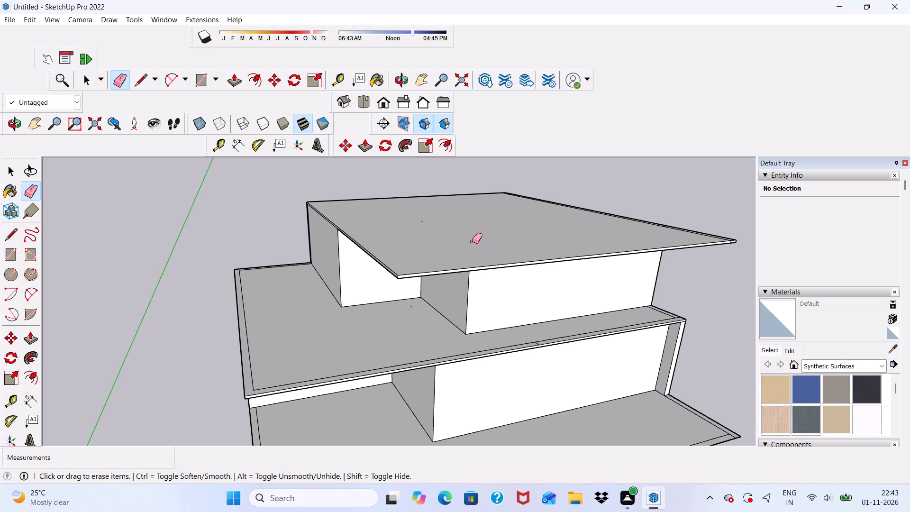
click(472, 241)
click(474, 243)
drag(476, 238, 478, 246)
scroll(428, 211, up, 5)
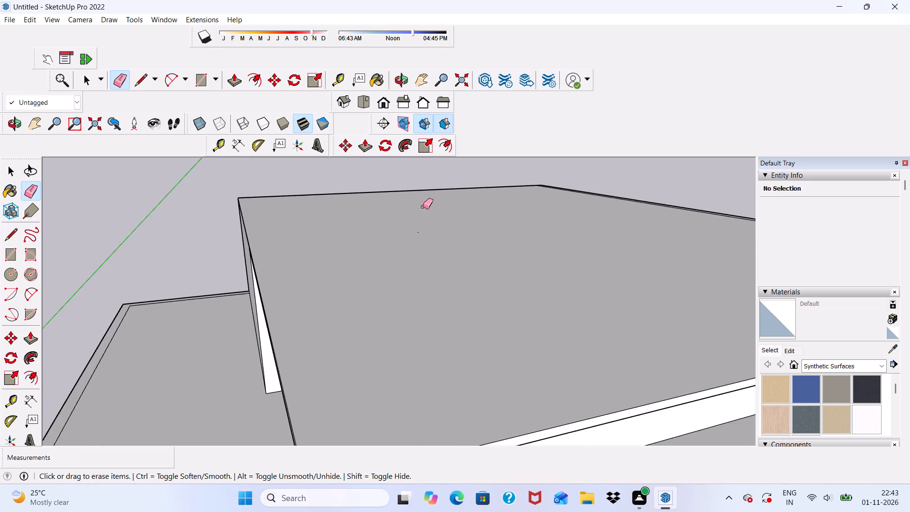
scroll(435, 229, up, 3)
drag(417, 231, 412, 233)
drag(415, 235, 417, 247)
Push/Pull the roof slab's 44' edge face outward 12' 5 1/4" over the terrace to the terrace slab's outer edge.
scroll(422, 226, down, 11)
middle_drag(459, 262, 529, 187)
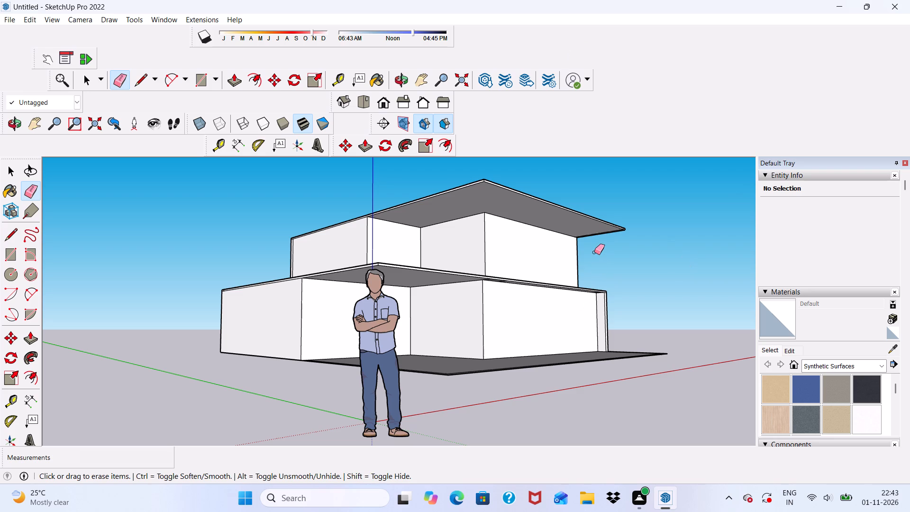
key(space)
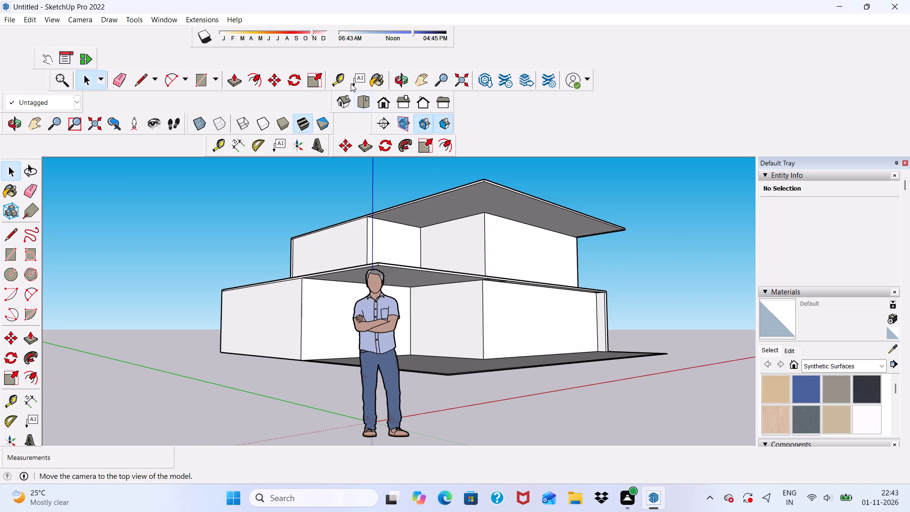
click(237, 74)
scroll(500, 203, down, 1)
middle_drag(500, 203, 501, 203)
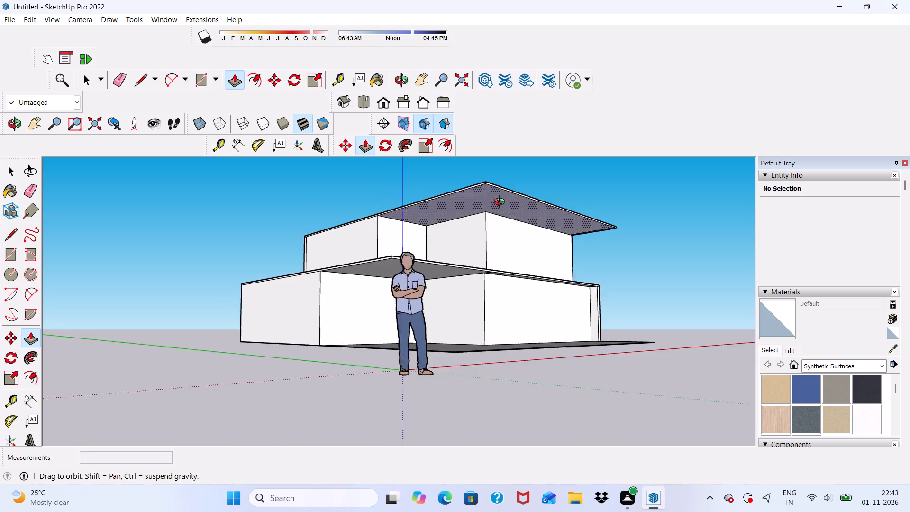
middle_drag(501, 203, 608, 362)
scroll(395, 307, up, 5)
scroll(353, 271, up, 8)
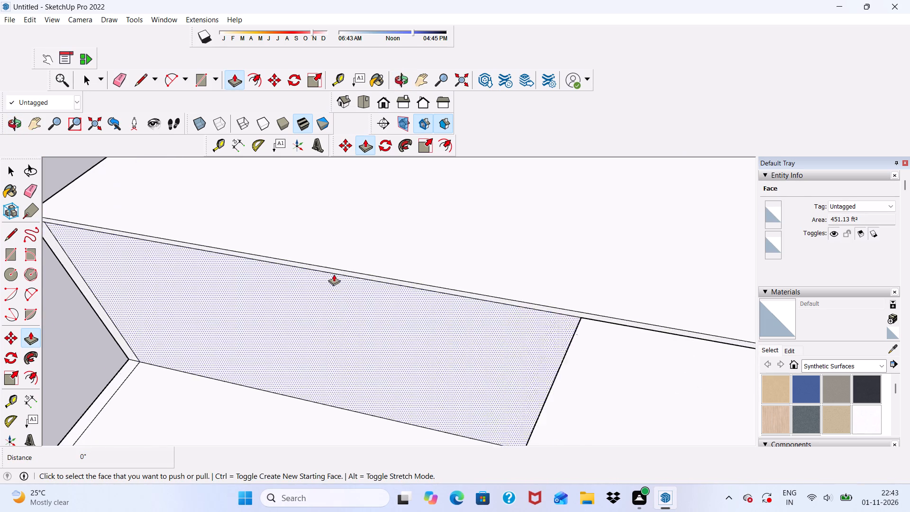
scroll(334, 274, up, 2)
click(333, 272)
scroll(310, 298, down, 14)
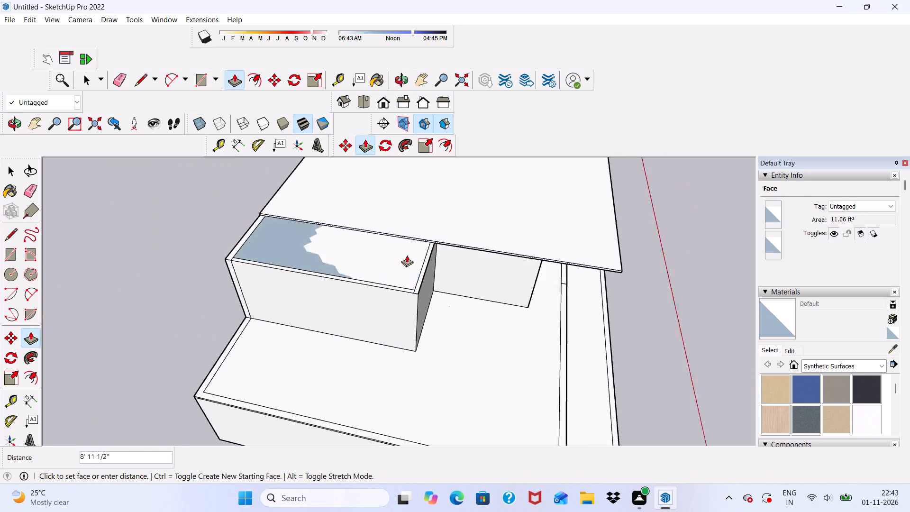
scroll(407, 255, down, 2)
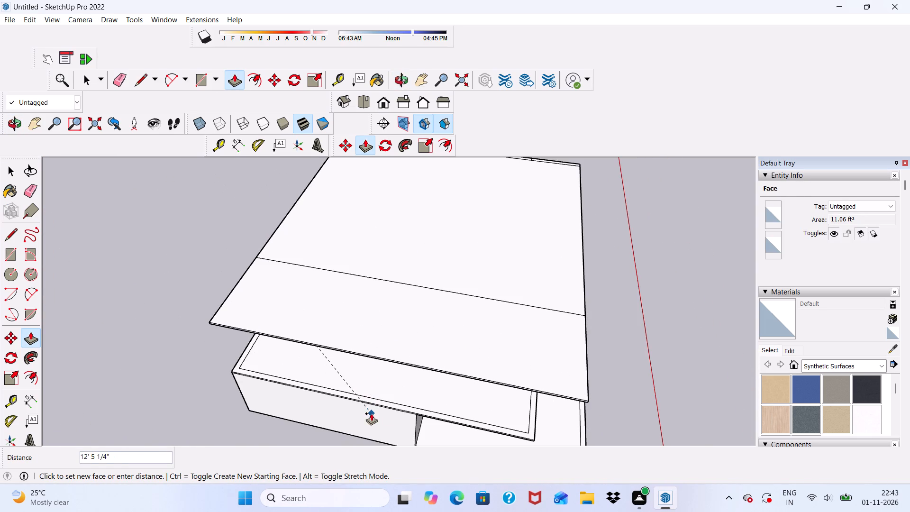
scroll(371, 413, up, 5)
click(373, 402)
Examine the extended roof overhang's edge and underside above the terrace.
scroll(416, 415, down, 3)
middle_drag(455, 422, 271, 323)
scroll(457, 342, up, 5)
middle_drag(521, 331, 498, 373)
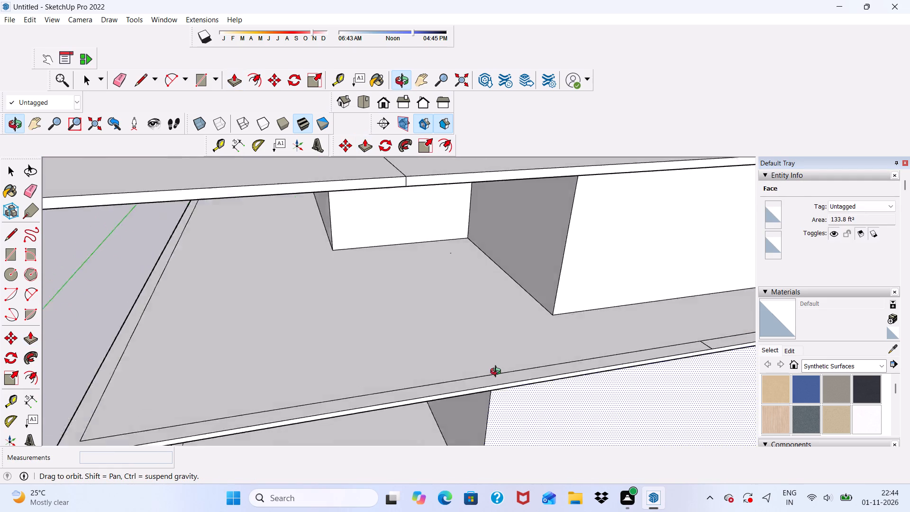
middle_drag(498, 373, 488, 414)
scroll(487, 345, down, 3)
middle_drag(499, 343, 508, 222)
scroll(497, 214, down, 5)
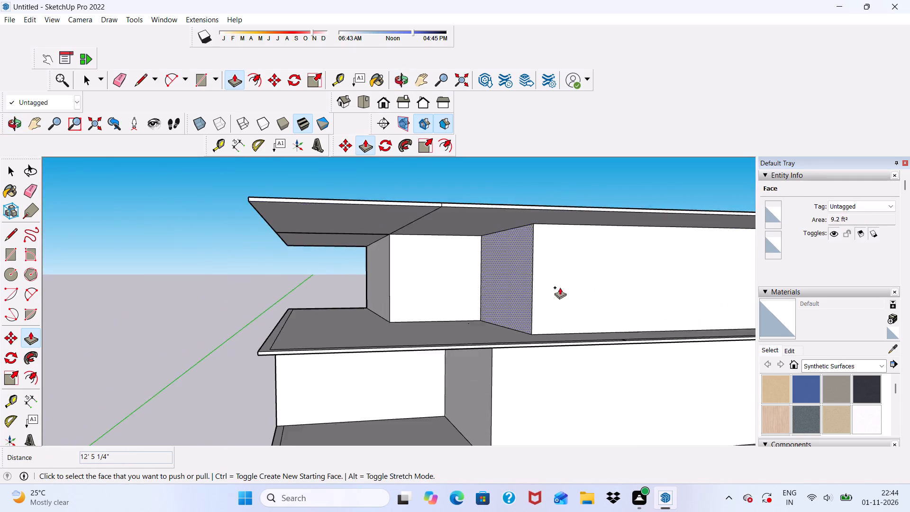
Examine the extended roof overhang and the two floor slabs from several angles around the terrace side.
middle_drag(561, 287, 468, 289)
middle_drag(483, 269, 485, 273)
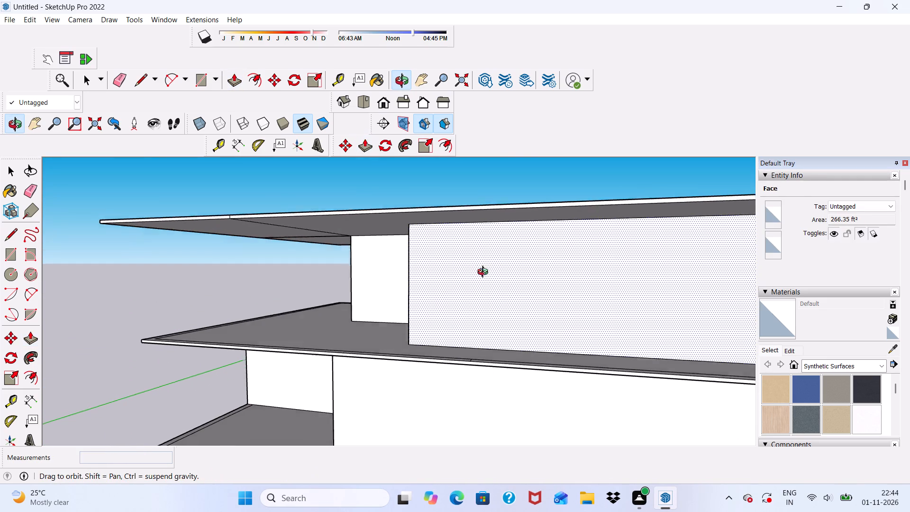
middle_drag(485, 273, 513, 292)
scroll(465, 280, down, 5)
middle_drag(483, 308, 480, 297)
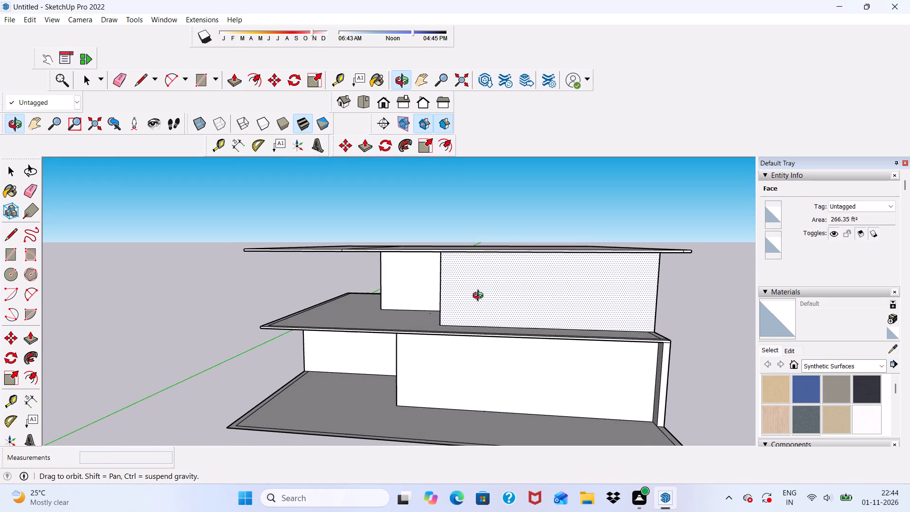
middle_drag(480, 297, 476, 297)
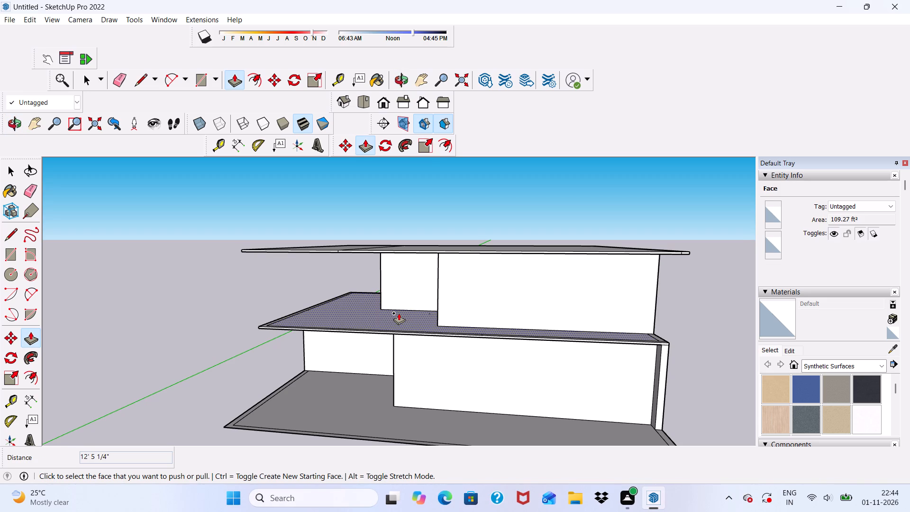
scroll(603, 319, down, 2)
middle_drag(617, 329, 624, 342)
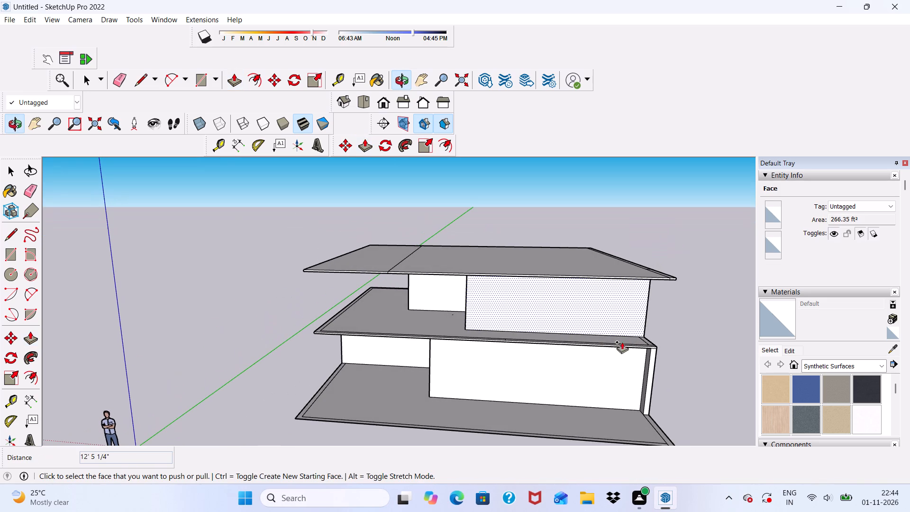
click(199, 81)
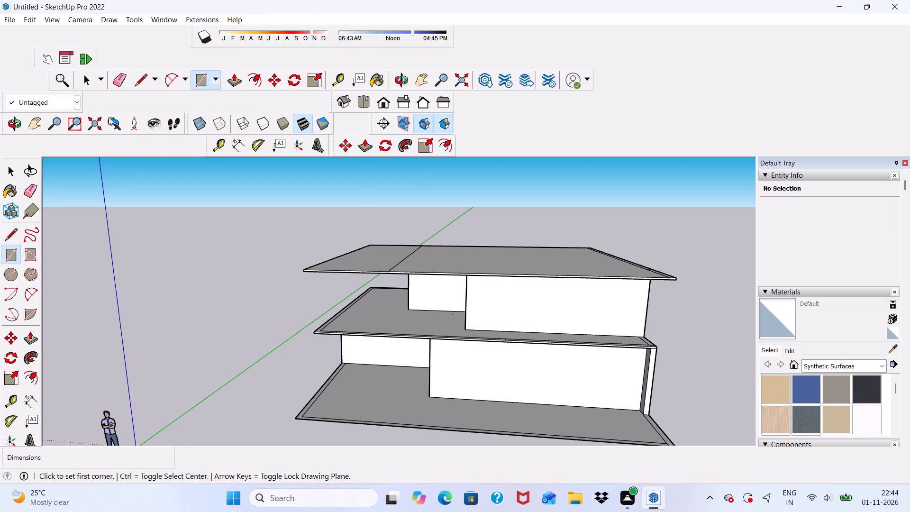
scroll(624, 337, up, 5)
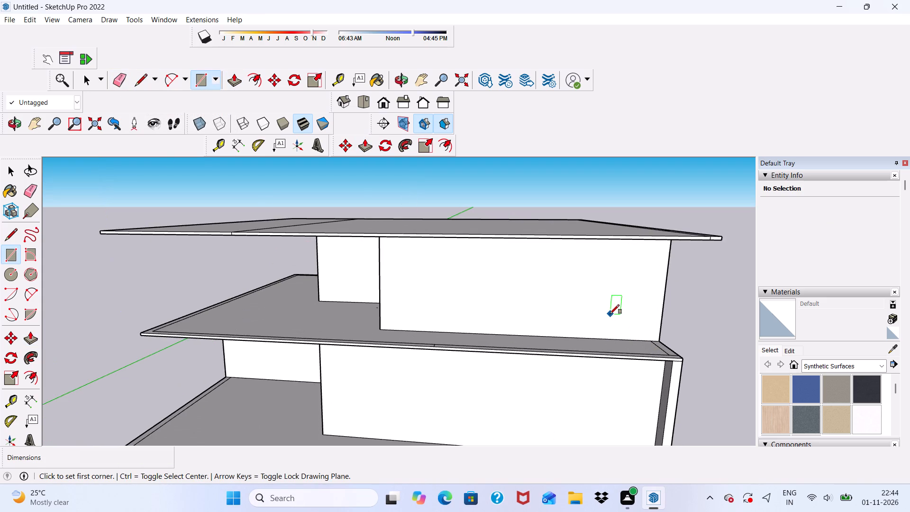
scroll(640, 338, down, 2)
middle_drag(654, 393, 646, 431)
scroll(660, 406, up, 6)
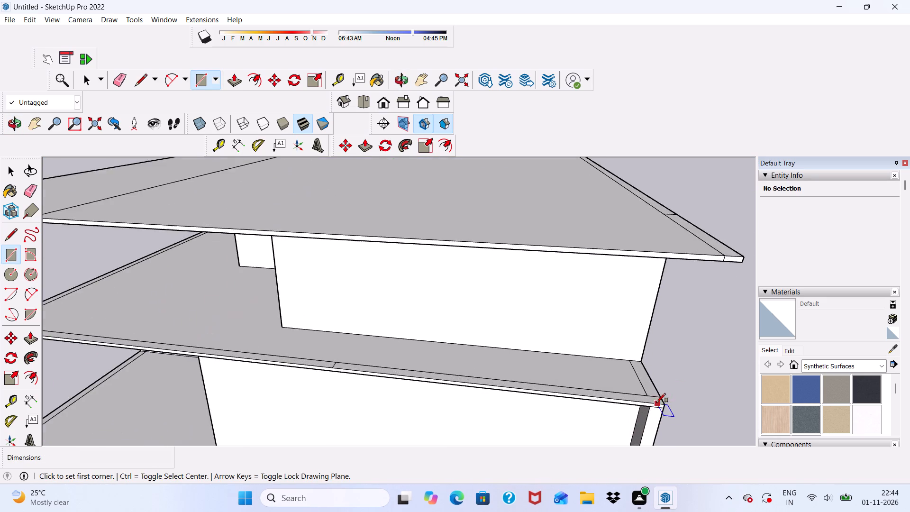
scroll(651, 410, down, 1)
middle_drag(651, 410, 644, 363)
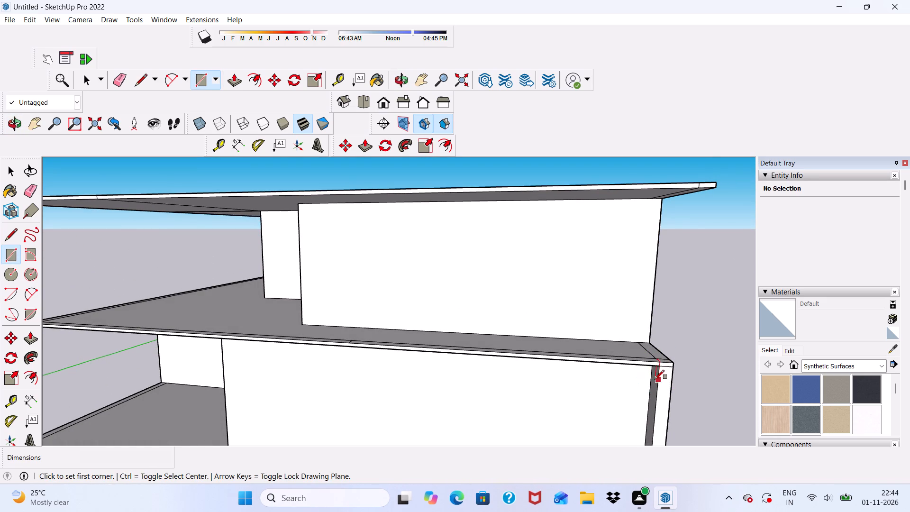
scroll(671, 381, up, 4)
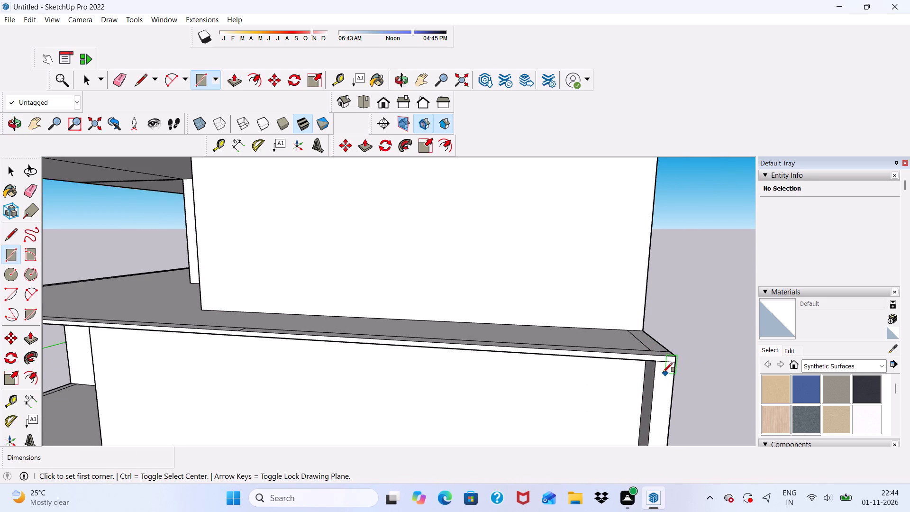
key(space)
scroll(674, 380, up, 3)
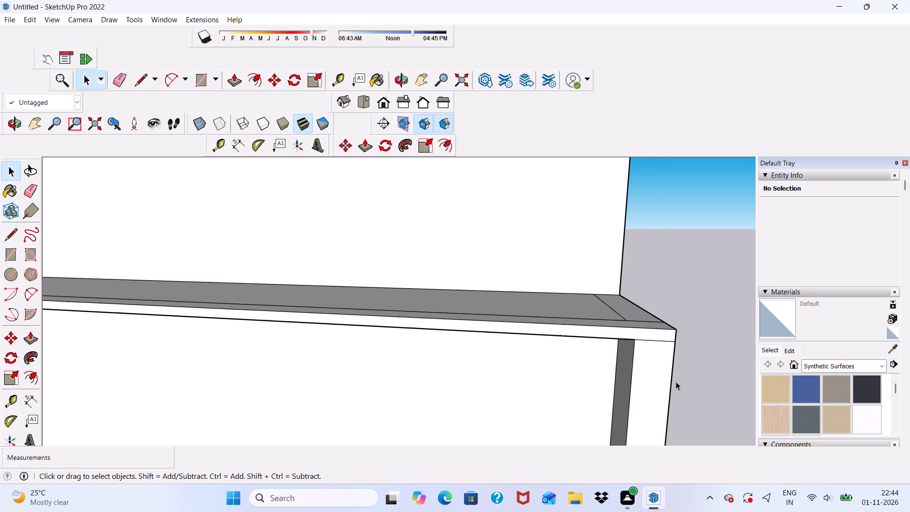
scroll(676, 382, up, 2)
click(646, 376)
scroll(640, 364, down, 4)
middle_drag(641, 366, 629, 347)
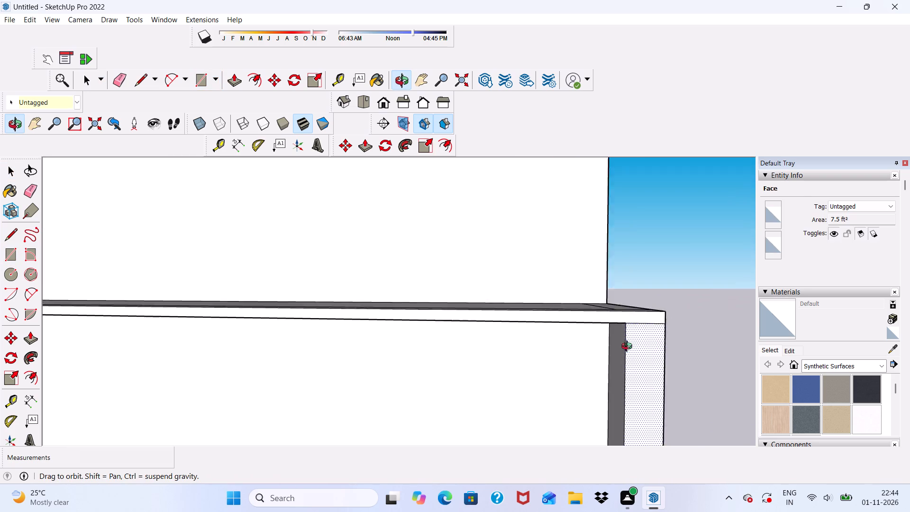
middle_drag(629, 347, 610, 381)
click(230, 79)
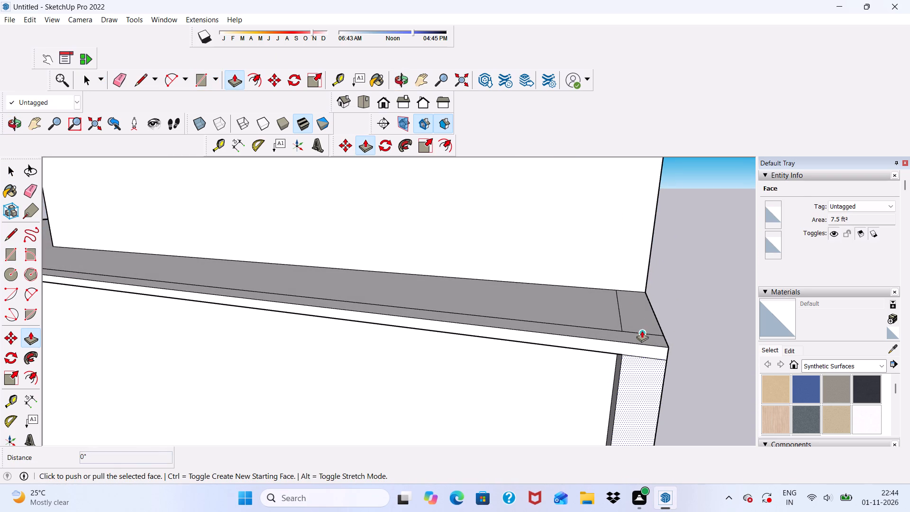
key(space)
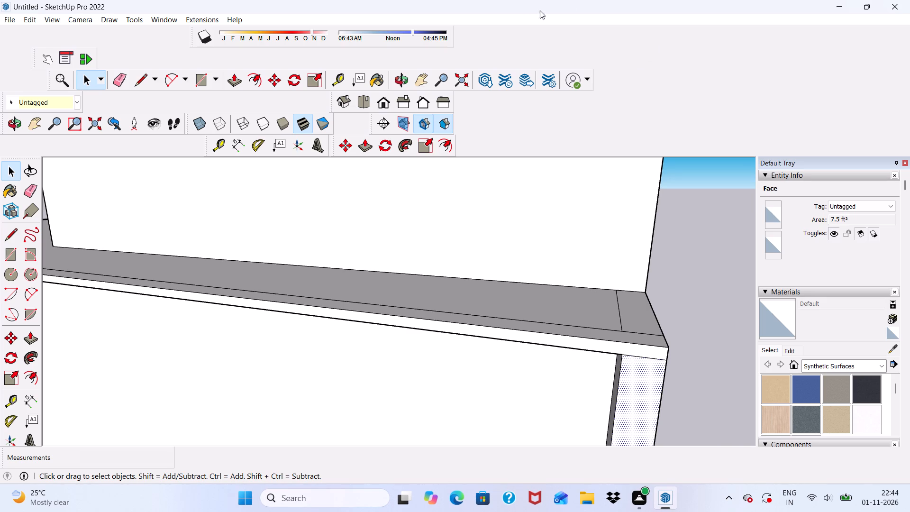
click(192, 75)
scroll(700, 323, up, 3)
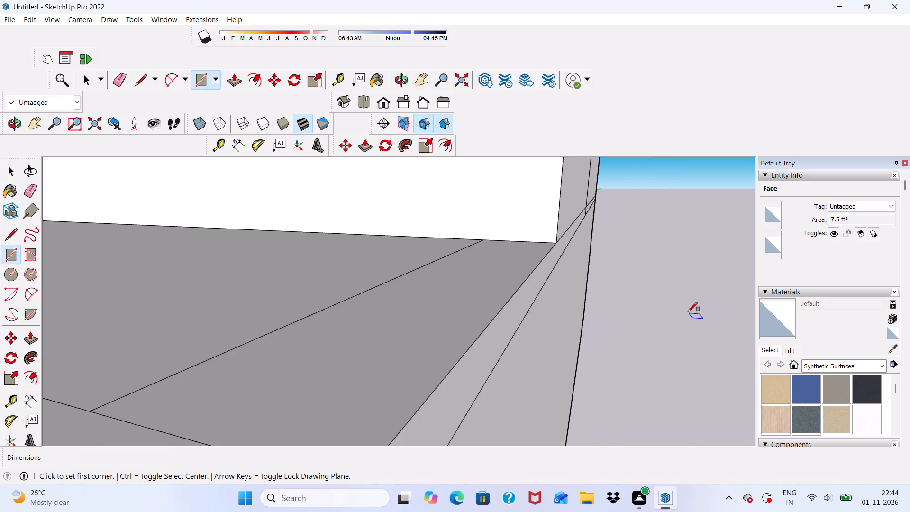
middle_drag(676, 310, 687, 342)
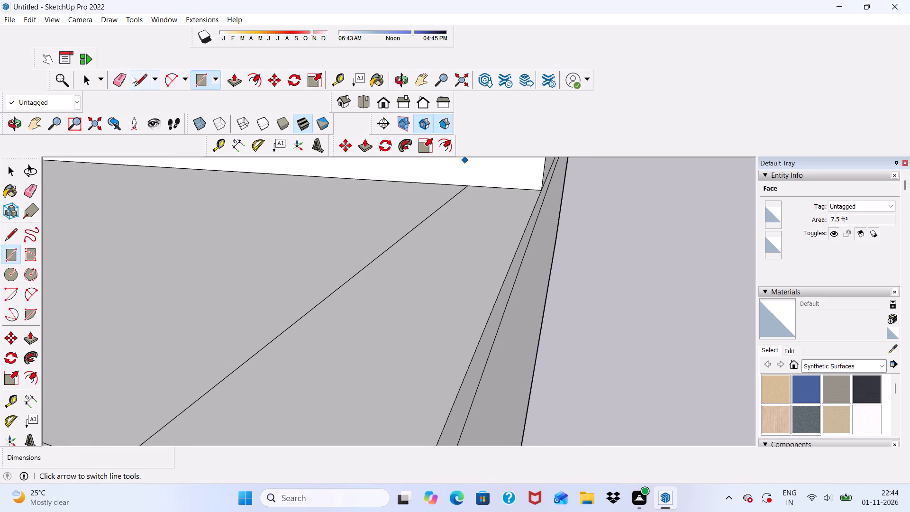
Erase the short edge crossing the 9" border strip at the upper terrace slab's outer corner.
click(123, 80)
scroll(126, 89, down, 9)
scroll(244, 260, up, 2)
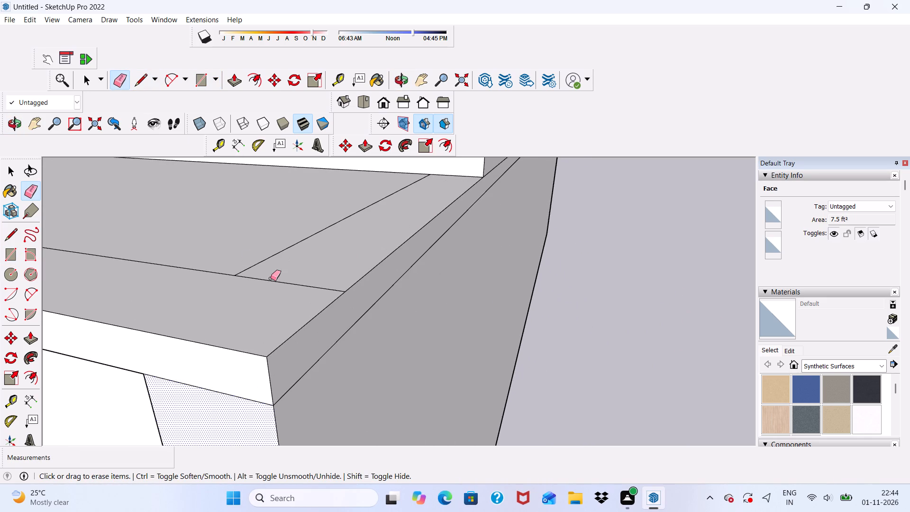
drag(271, 278, 272, 287)
Draw a 9" line from the border strip's inner corner straight to the upper terrace slab's front edge.
click(140, 72)
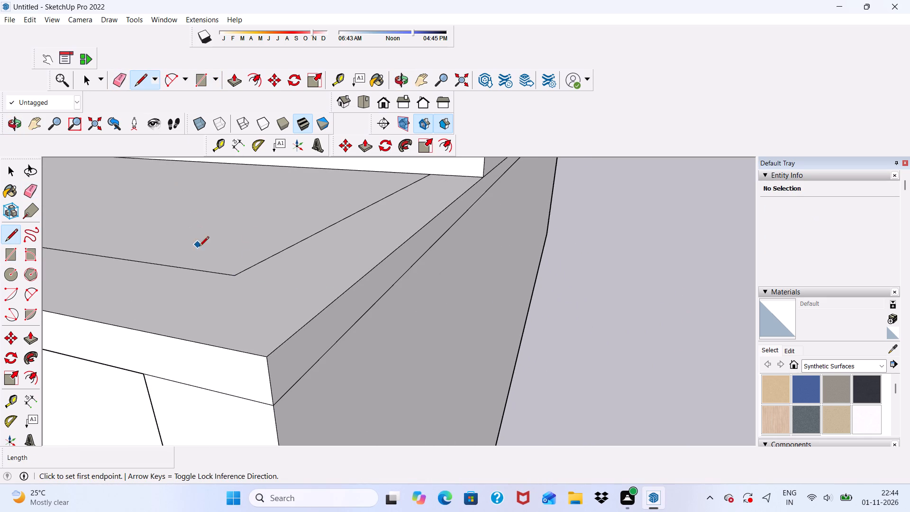
click(232, 273)
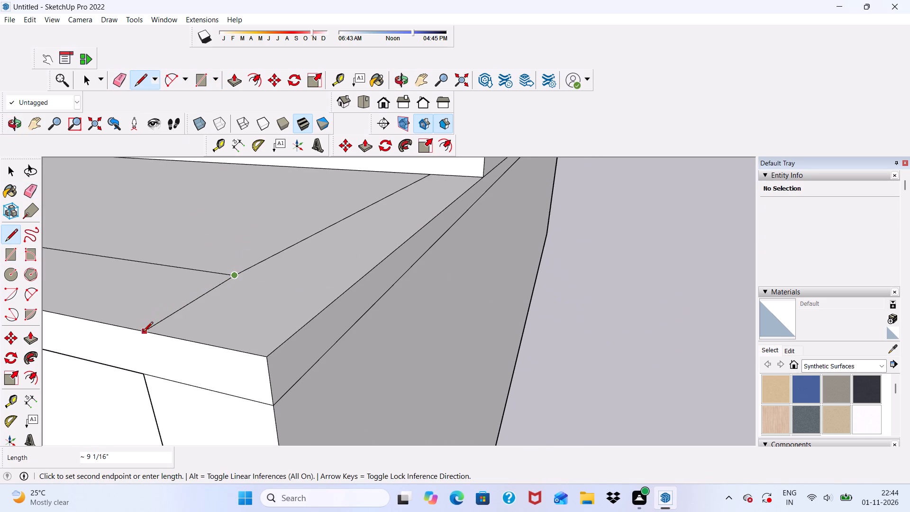
click(132, 327)
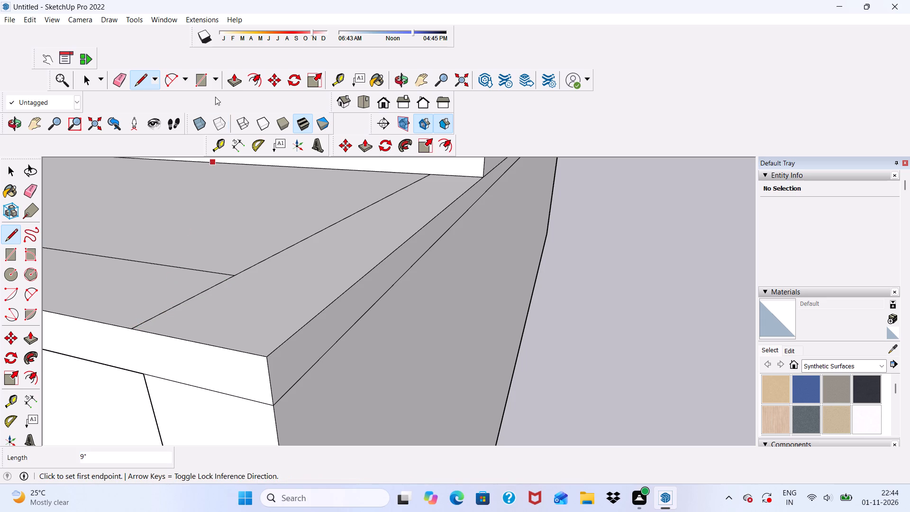
Push/Pull the 9" side strip of the upper terrace slab up 10' to the roof's underside as a wall.
click(232, 80)
click(245, 299)
scroll(252, 195, down, 4)
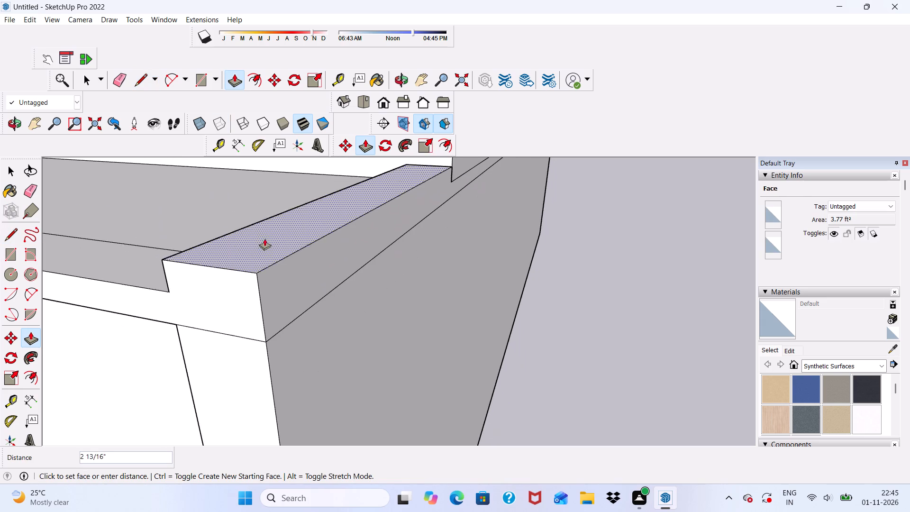
scroll(266, 248, down, 5)
scroll(287, 270, up, 1)
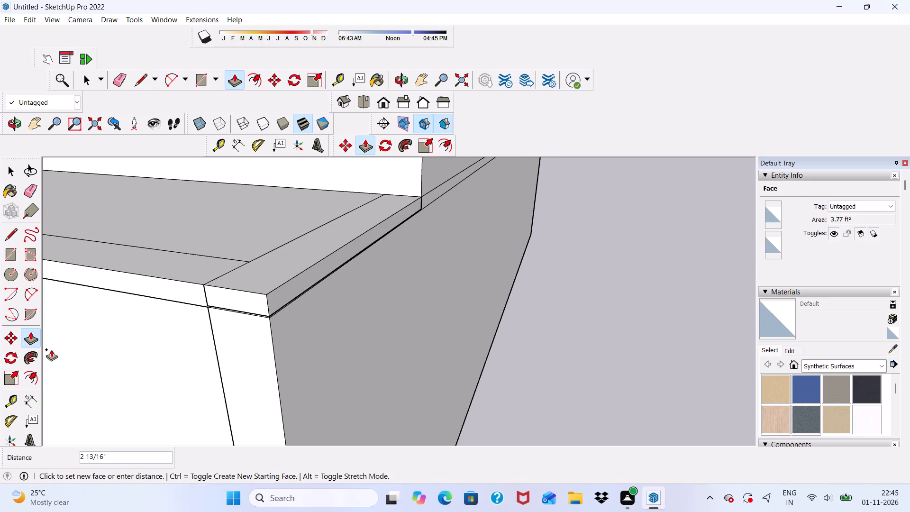
scroll(426, 271, down, 2)
scroll(322, 191, down, 12)
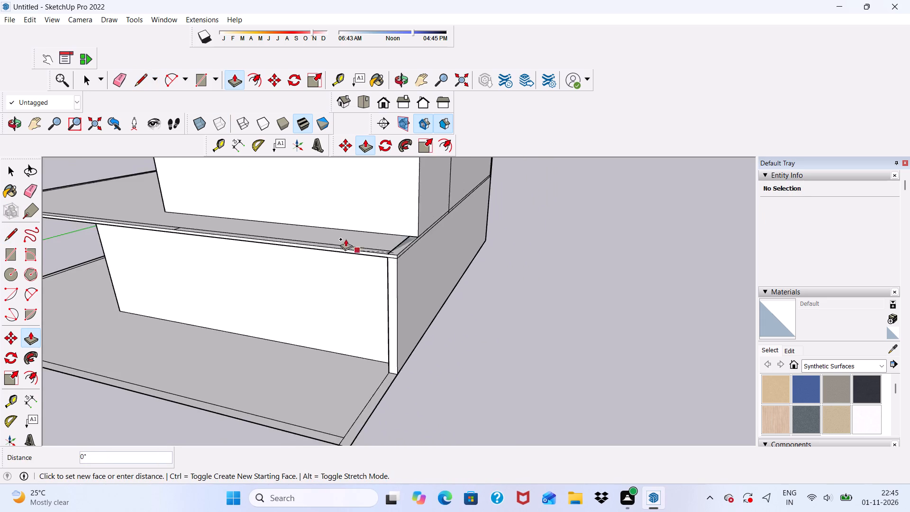
scroll(346, 239, down, 10)
scroll(358, 211, up, 6)
scroll(365, 167, up, 12)
click(391, 199)
Push/Pull the 9" roof side strip's end face inward 3' 4 11/16" as a new face, aligned with the terrace slab's edge.
scroll(389, 197, down, 4)
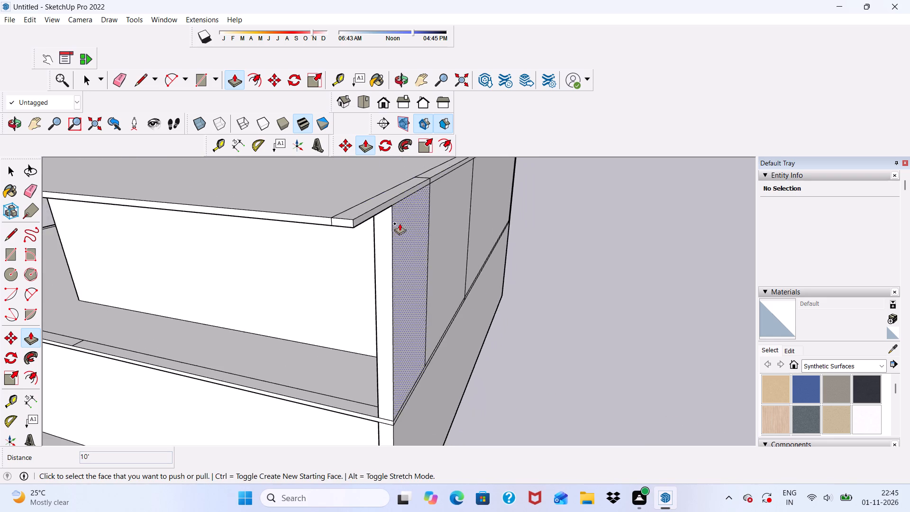
scroll(400, 223, down, 5)
middle_drag(402, 254, 454, 250)
scroll(434, 226, up, 6)
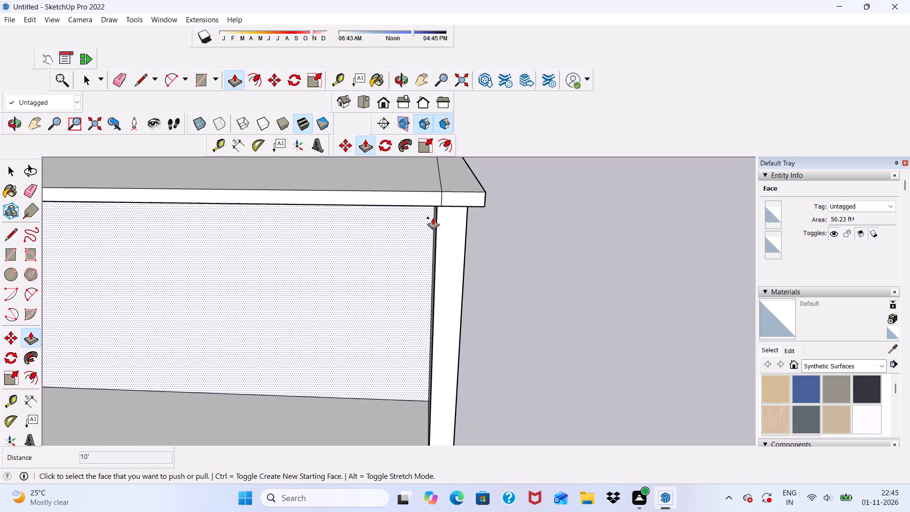
scroll(471, 185, down, 14)
middle_drag(426, 255, 348, 285)
scroll(335, 256, up, 5)
click(333, 260)
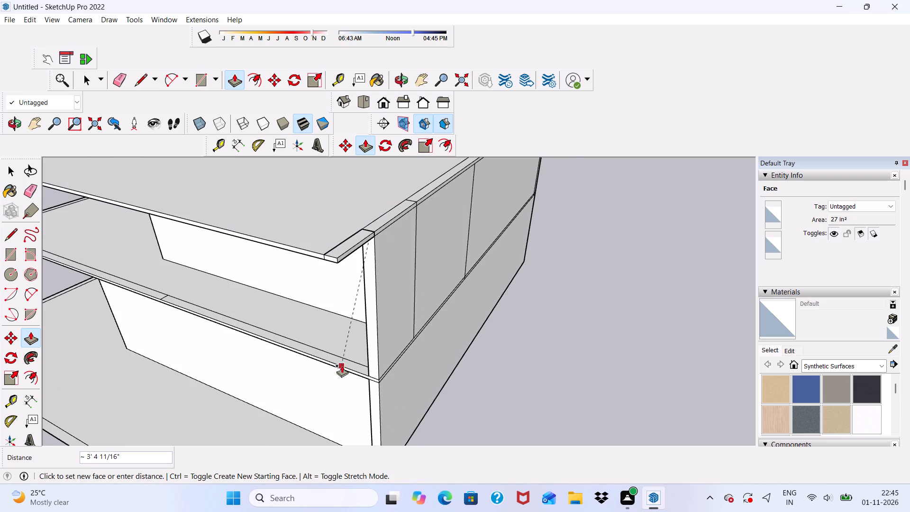
scroll(342, 366, up, 4)
click(355, 373)
Push/Pull the roof's long front edge face inward 3' 4 11/16" as a new face, in line with the terrace slab's outer edge.
scroll(355, 366, down, 9)
middle_drag(355, 278, 423, 262)
scroll(396, 281, up, 3)
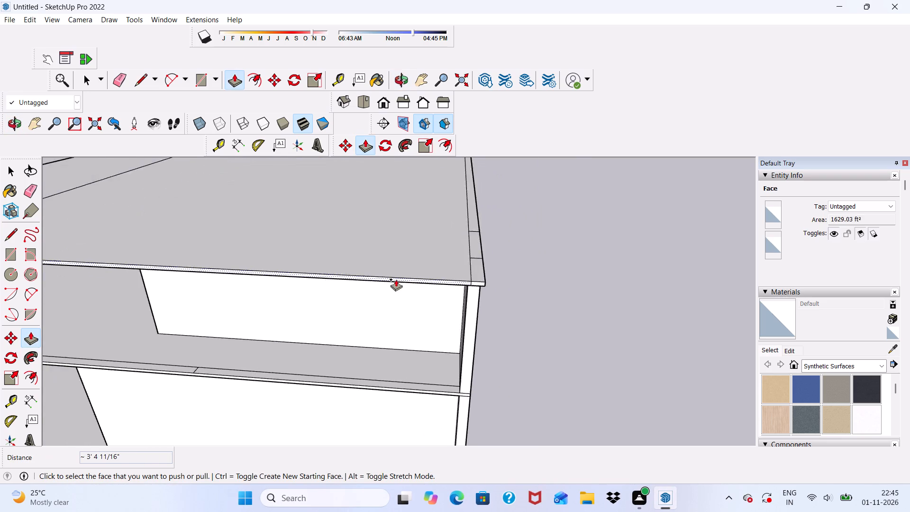
scroll(396, 279, up, 3)
click(395, 279)
scroll(416, 401, down, 1)
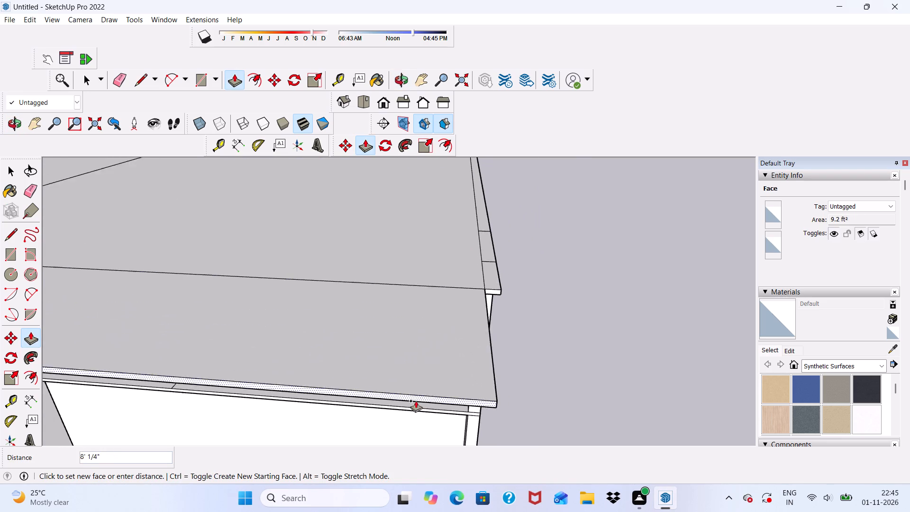
middle_drag(416, 401, 305, 322)
scroll(339, 430, up, 6)
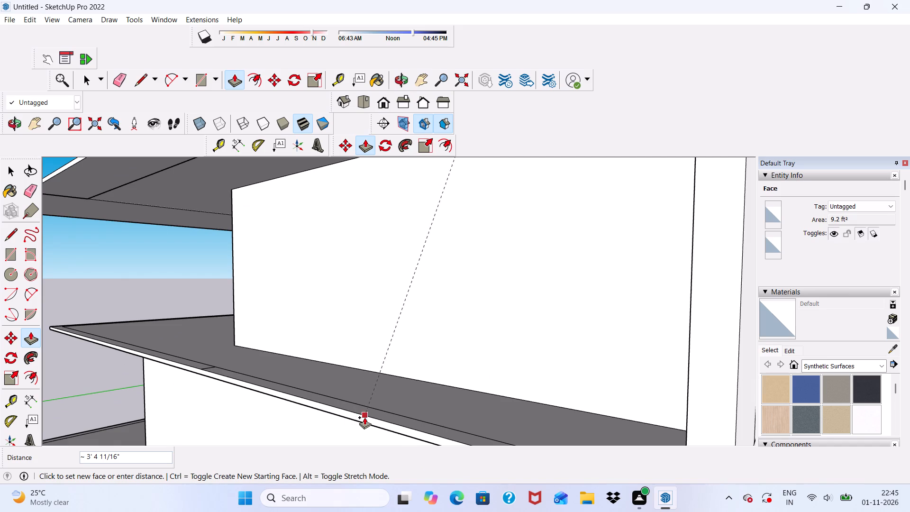
click(364, 417)
Push/Pull the front edge face of the roof's extended terrace portion inward 3' 4 11/16" to the terrace slab's outer edge.
scroll(361, 356, down, 8)
middle_drag(405, 393, 452, 460)
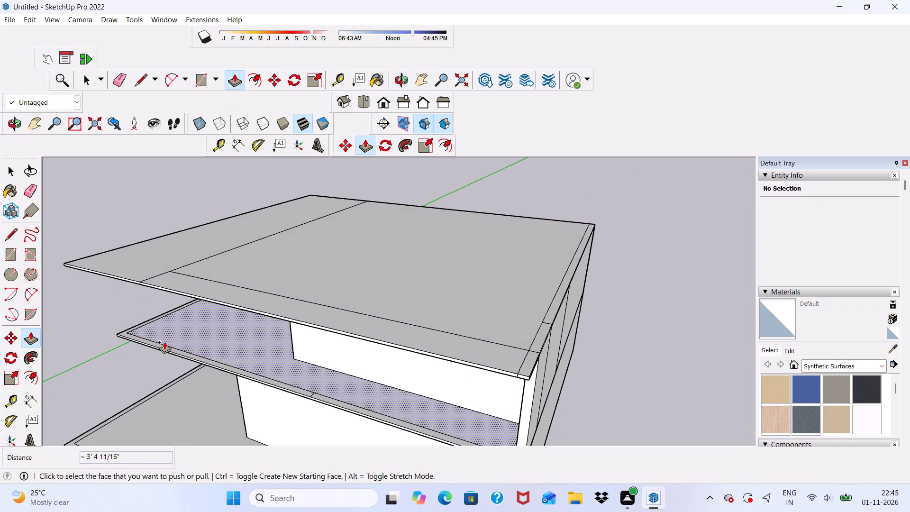
scroll(343, 310, down, 1)
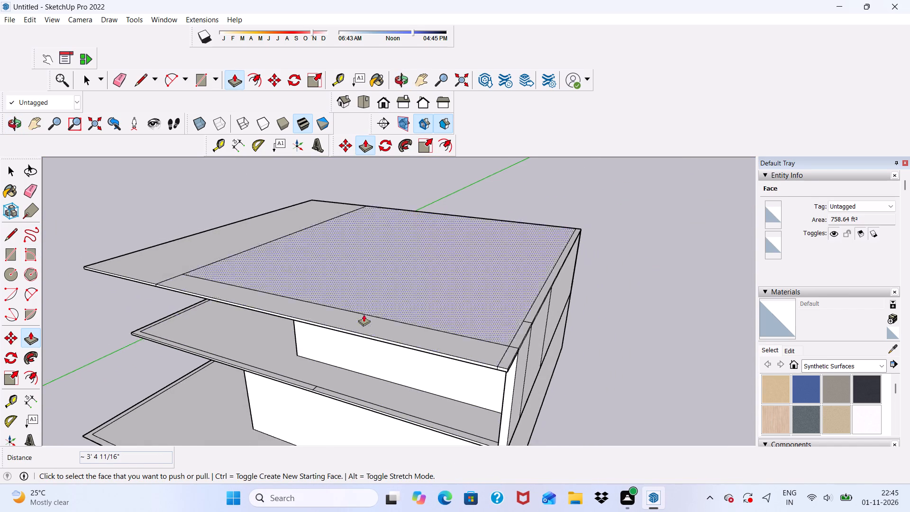
scroll(364, 314, down, 1)
middle_drag(382, 327, 423, 340)
scroll(182, 307, up, 11)
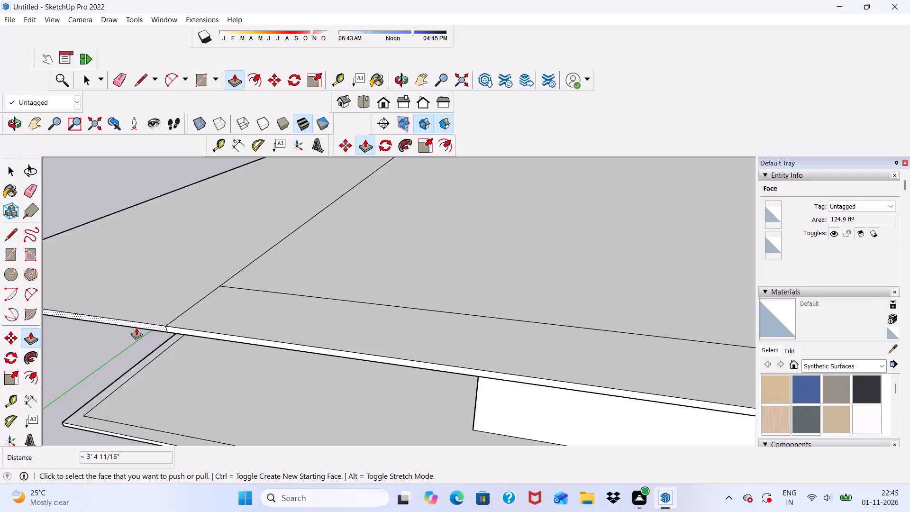
scroll(140, 323, up, 4)
click(142, 327)
scroll(149, 246, down, 8)
scroll(160, 396, up, 2)
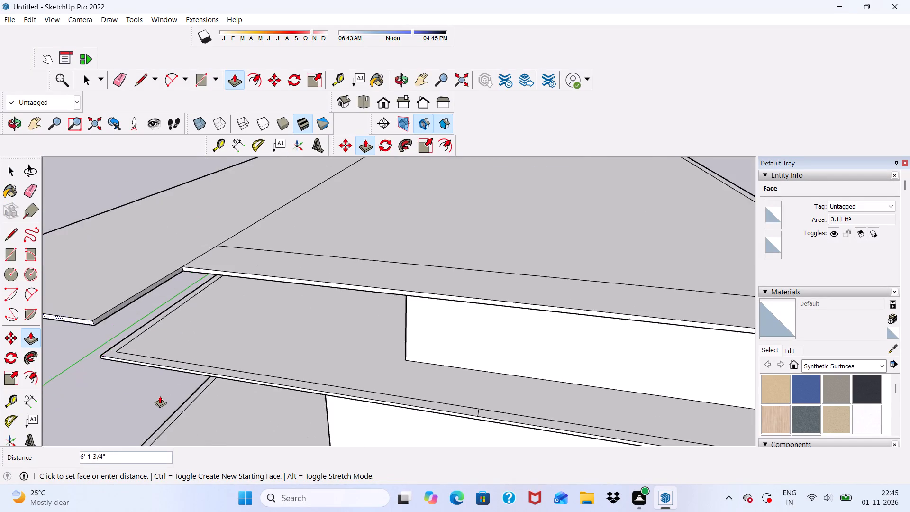
scroll(160, 396, up, 4)
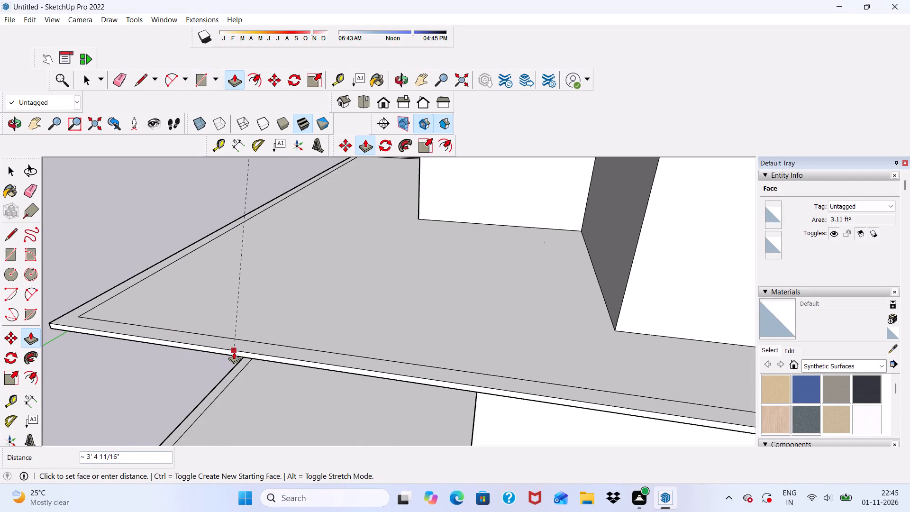
click(234, 352)
Push/Pull the 9.2 ft² front edge face of the roof's projecting portion inward 3' 4 11/16" to the terrace slab's edge.
scroll(235, 347, down, 12)
scroll(273, 358, up, 1)
middle_drag(271, 353, 318, 355)
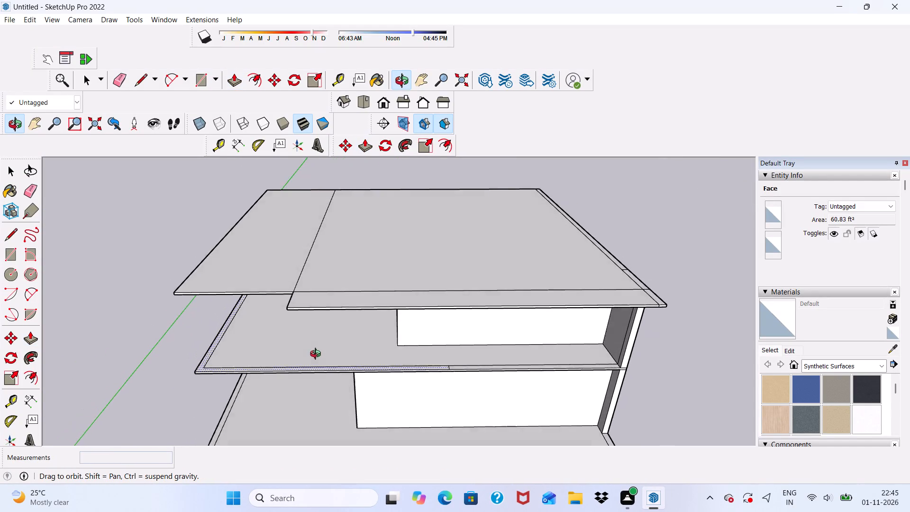
middle_drag(318, 355, 502, 349)
scroll(516, 328, up, 6)
scroll(519, 301, down, 2)
middle_drag(519, 295, 477, 301)
scroll(429, 293, up, 5)
click(421, 282)
scroll(328, 294, down, 2)
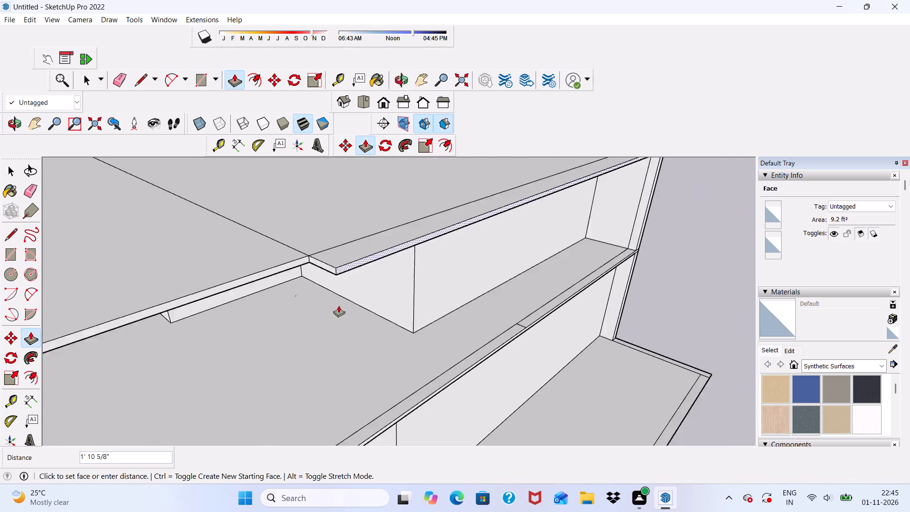
scroll(338, 305, down, 6)
scroll(378, 371, up, 5)
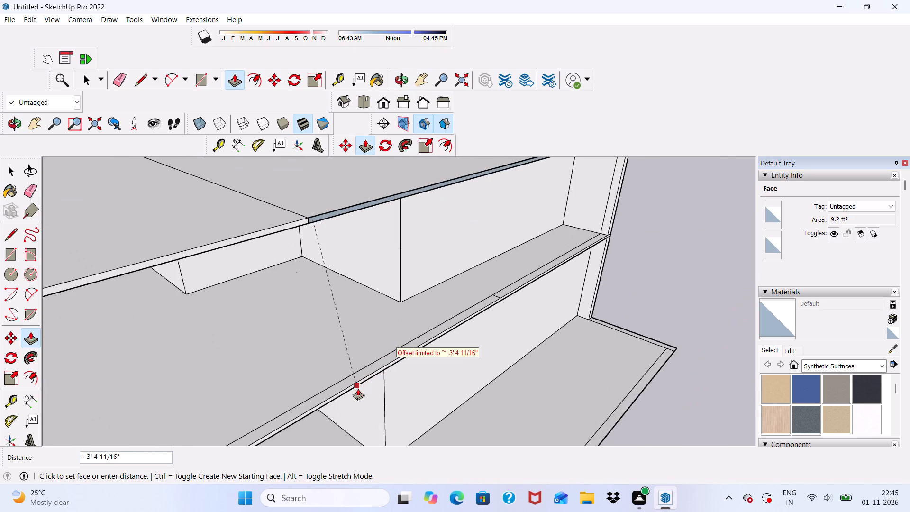
click(358, 388)
Push/Pull the end face of the roof's projecting 9" side strip inward 3' 4 11/16" until flush with the wall's front end.
scroll(311, 359, down, 11)
middle_drag(424, 381, 254, 333)
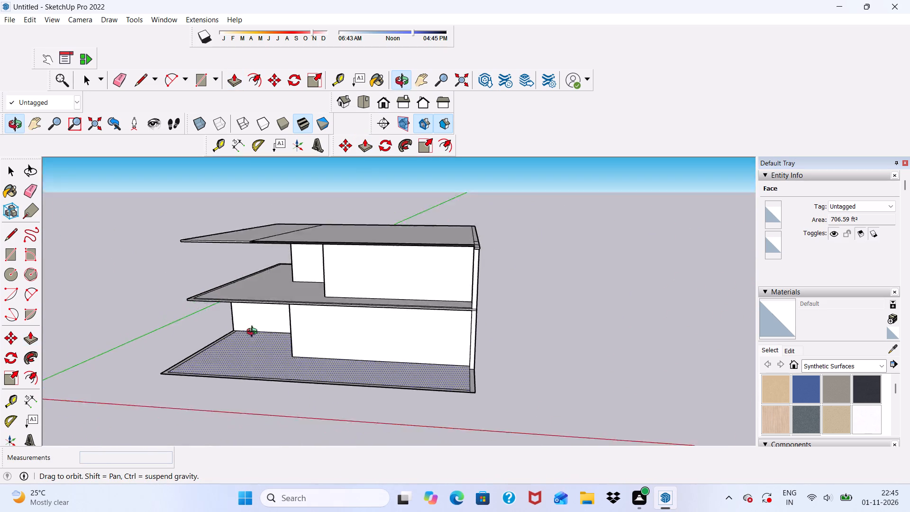
middle_drag(254, 333, 304, 314)
scroll(370, 257, up, 7)
middle_drag(489, 231, 507, 292)
scroll(534, 302, up, 4)
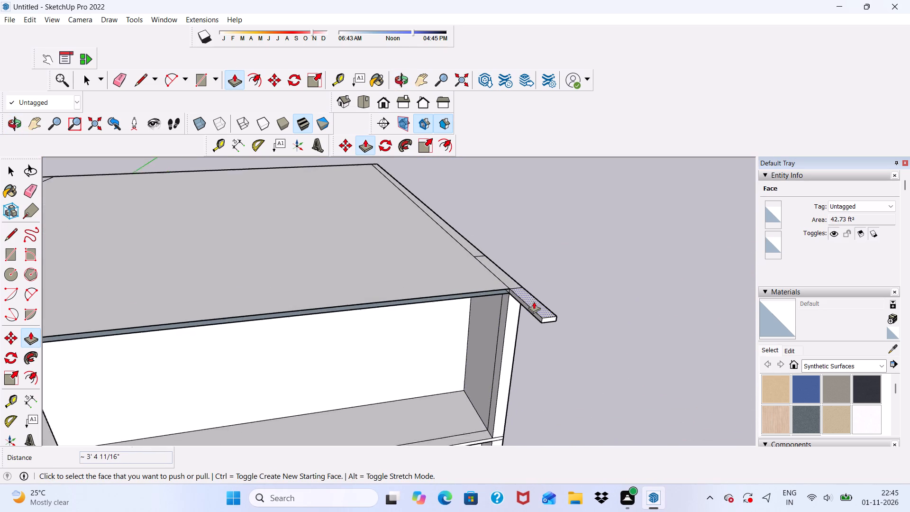
scroll(534, 302, up, 3)
scroll(548, 320, down, 1)
scroll(548, 322, up, 6)
click(544, 320)
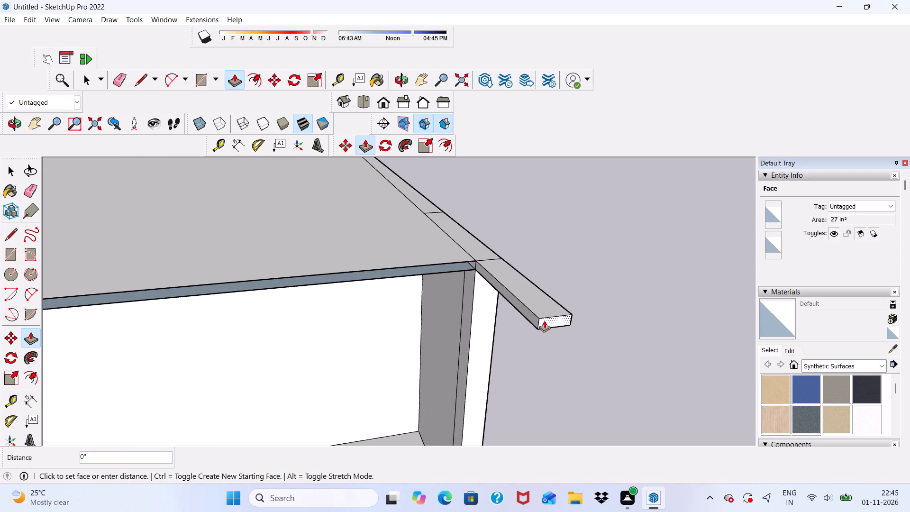
scroll(437, 256, down, 9)
scroll(436, 315, down, 2)
scroll(423, 369, up, 4)
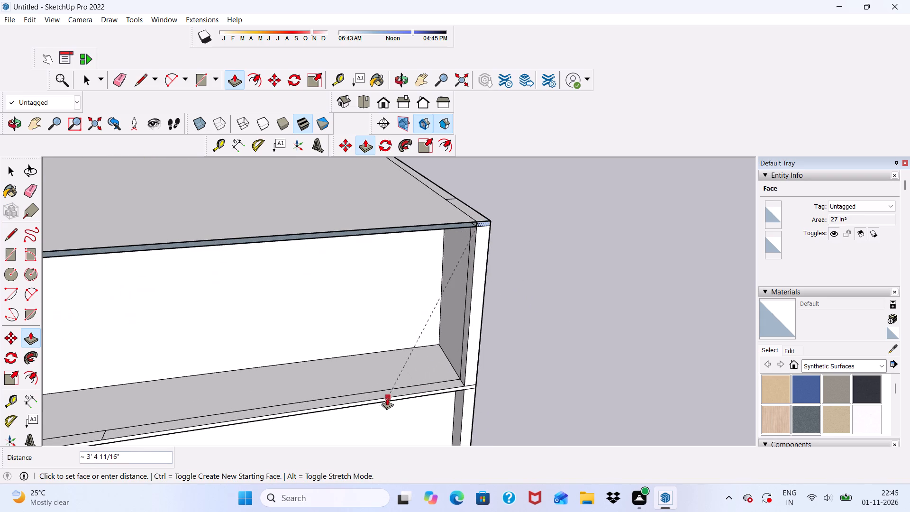
click(377, 402)
Push/Pull the exposed inner face in the roof slab's open front edge 2 7/8" to close that edge.
scroll(384, 372, down, 3)
middle_drag(441, 377, 436, 345)
scroll(436, 345, up, 1)
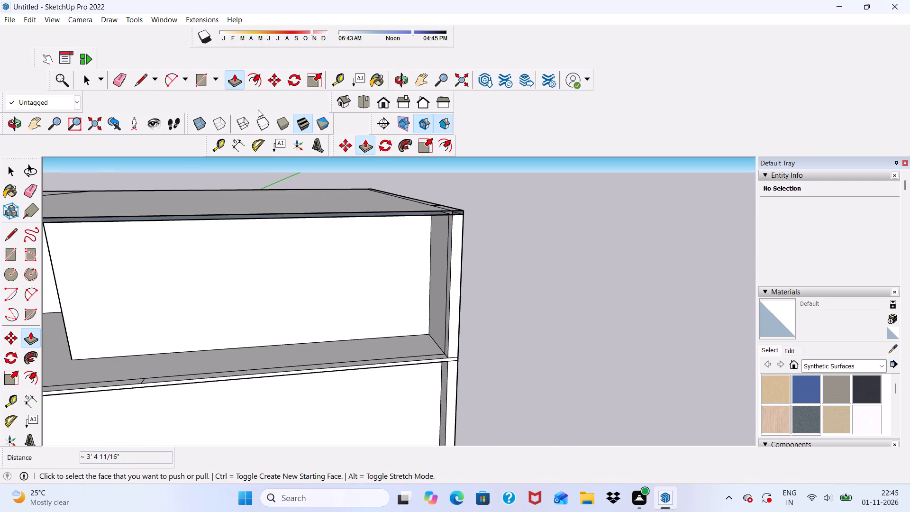
scroll(291, 232, up, 16)
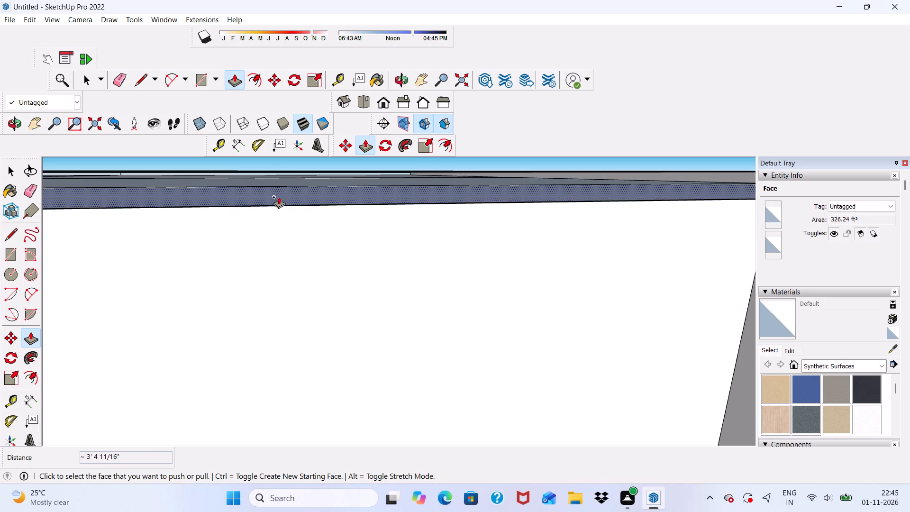
middle_drag(285, 198, 254, 226)
click(247, 214)
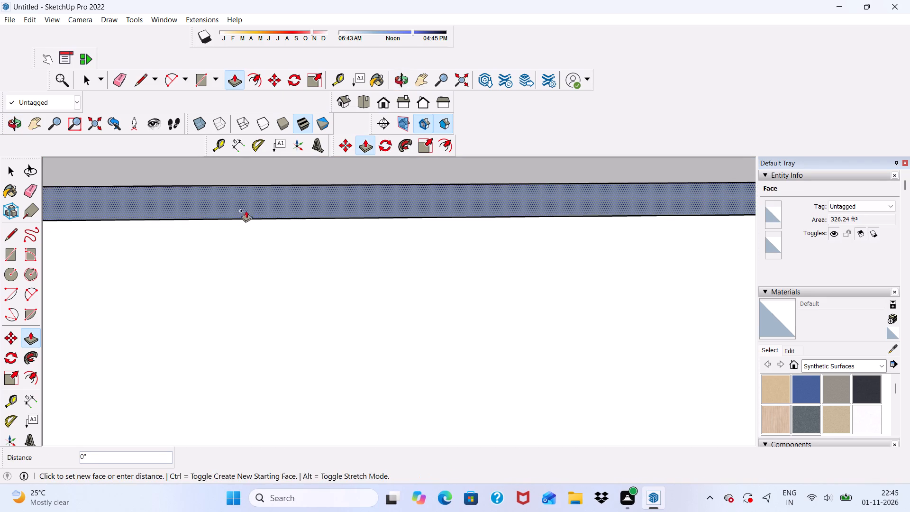
click(245, 181)
scroll(250, 192, down, 8)
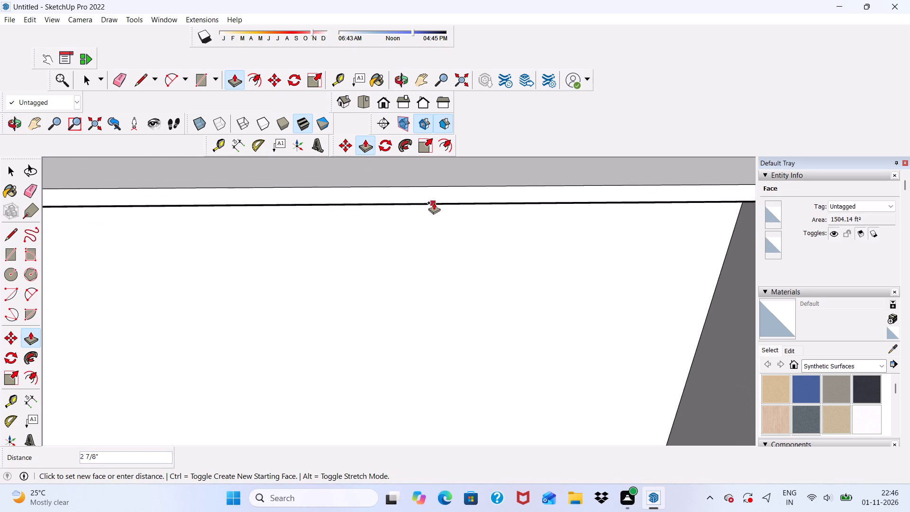
scroll(368, 215, up, 1)
click(357, 201)
scroll(369, 200, down, 10)
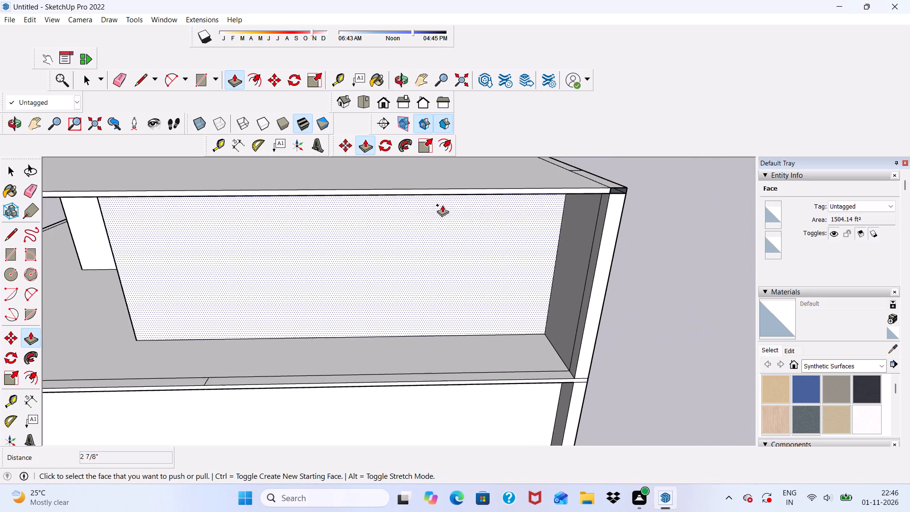
Push/Pull the upper side wall's 50.23 ft² face below the roof's open front corner by 9".
scroll(611, 187, up, 10)
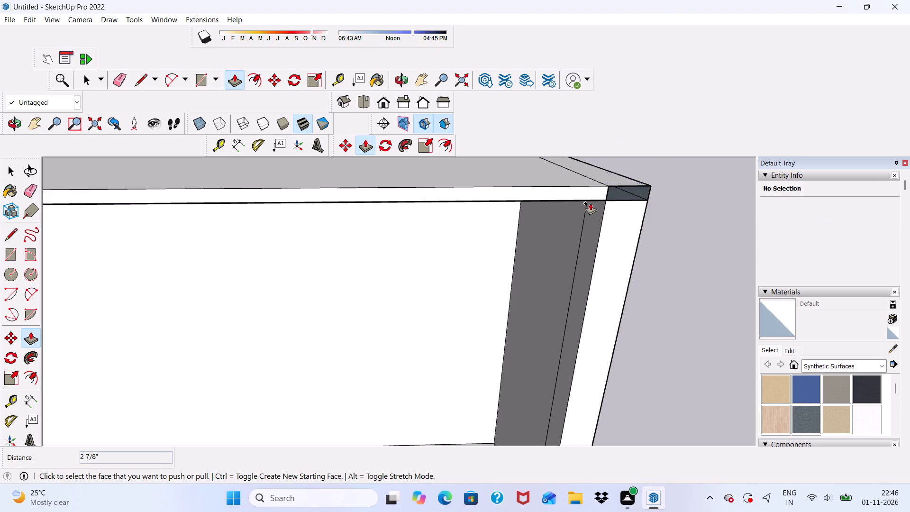
scroll(651, 191, up, 5)
middle_drag(635, 193, 602, 205)
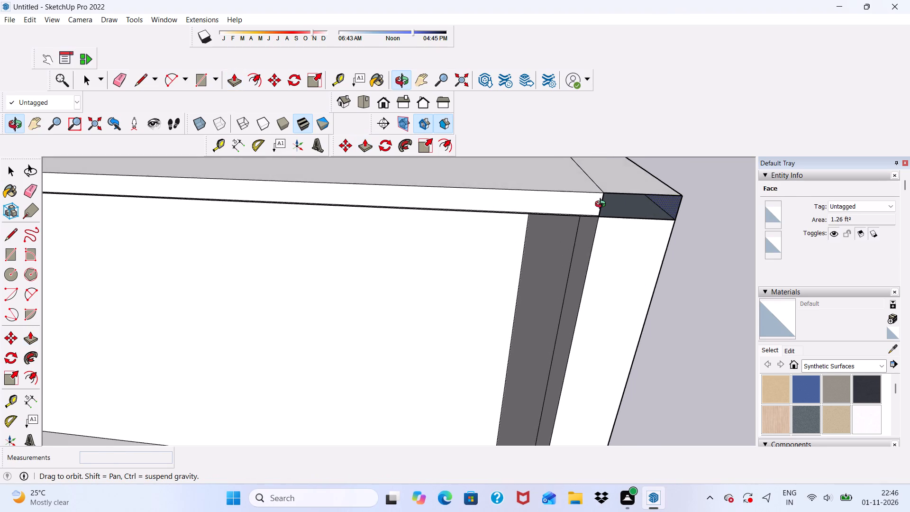
middle_drag(602, 205, 598, 217)
scroll(595, 217, up, 5)
click(679, 221)
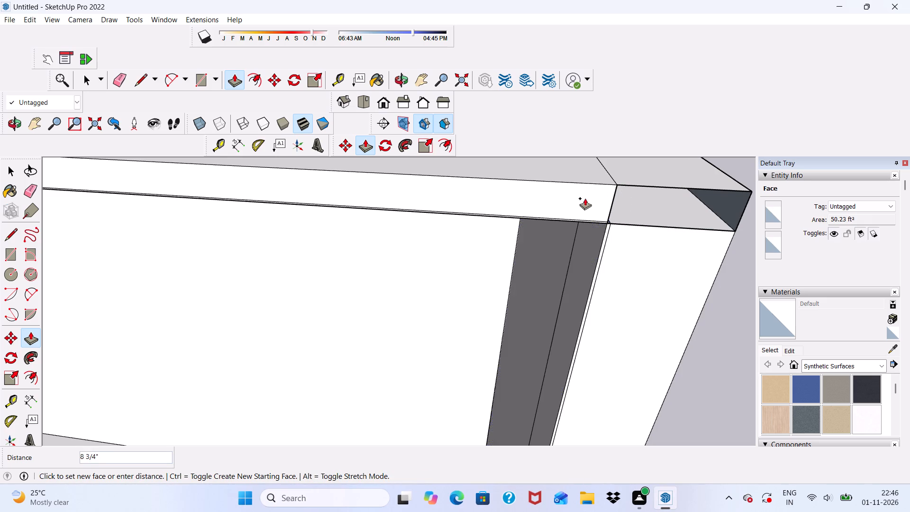
click(595, 272)
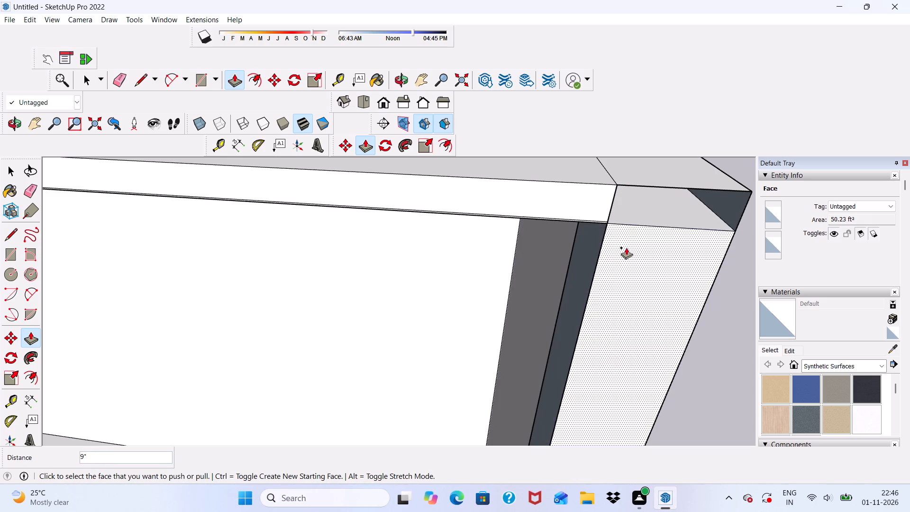
Push/Pull the side wall's exposed inner strip face at the front end through the wall's 9" thickness.
middle_drag(578, 272, 688, 248)
click(497, 276)
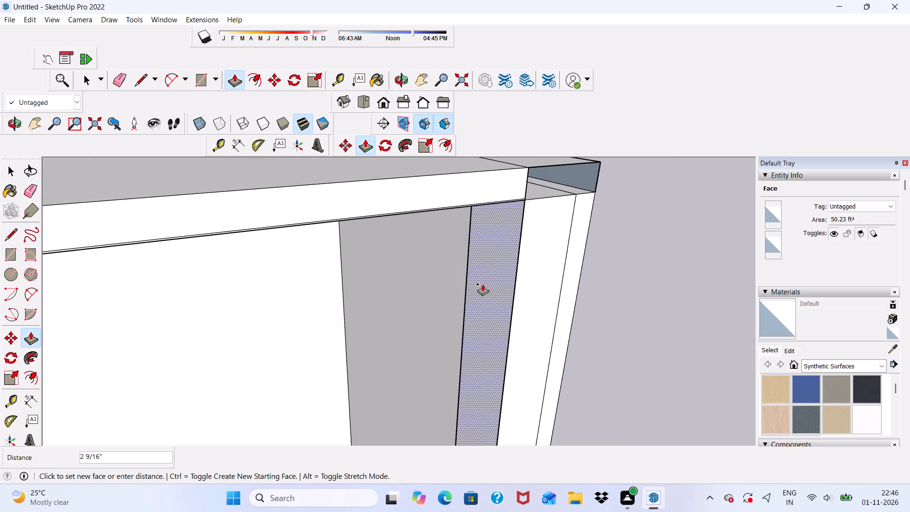
click(440, 279)
scroll(464, 279, up, 5)
middle_drag(479, 283, 570, 265)
click(571, 266)
click(523, 246)
scroll(458, 247, down, 5)
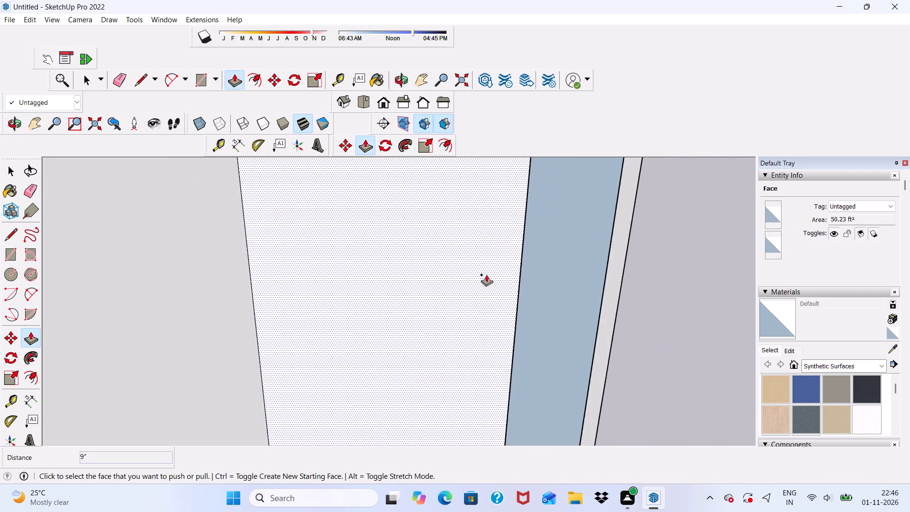
Push/Pull the side wall's 50.23 ft² strip face 9 9/16" to refill the wall's front end.
middle_drag(527, 277, 619, 266)
click(580, 261)
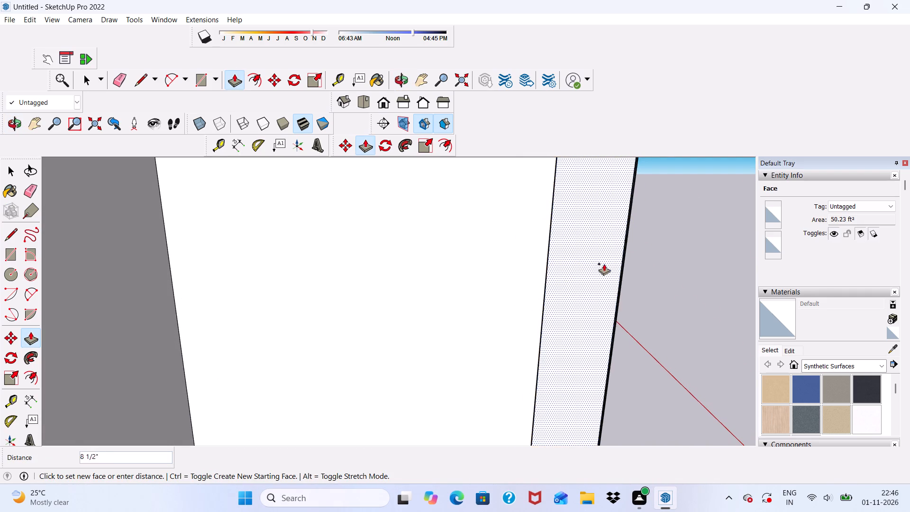
scroll(615, 240, down, 1)
middle_drag(615, 240, 488, 253)
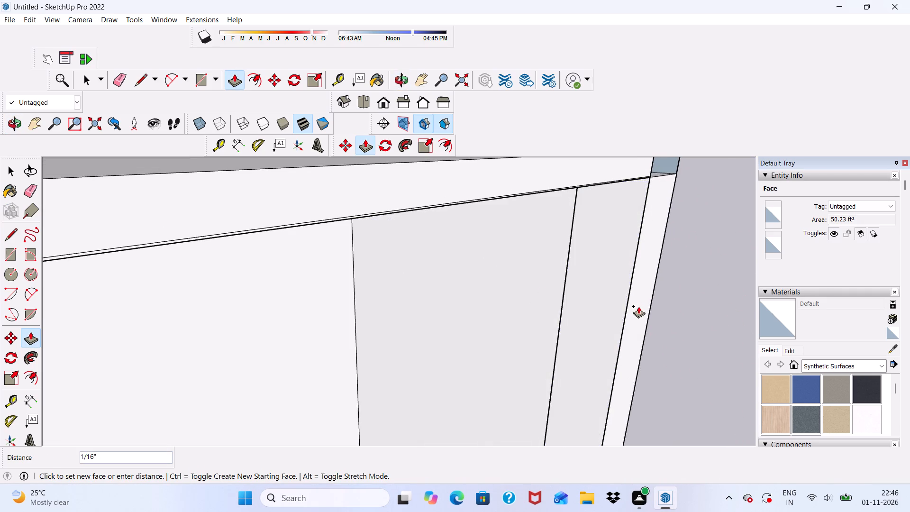
click(606, 319)
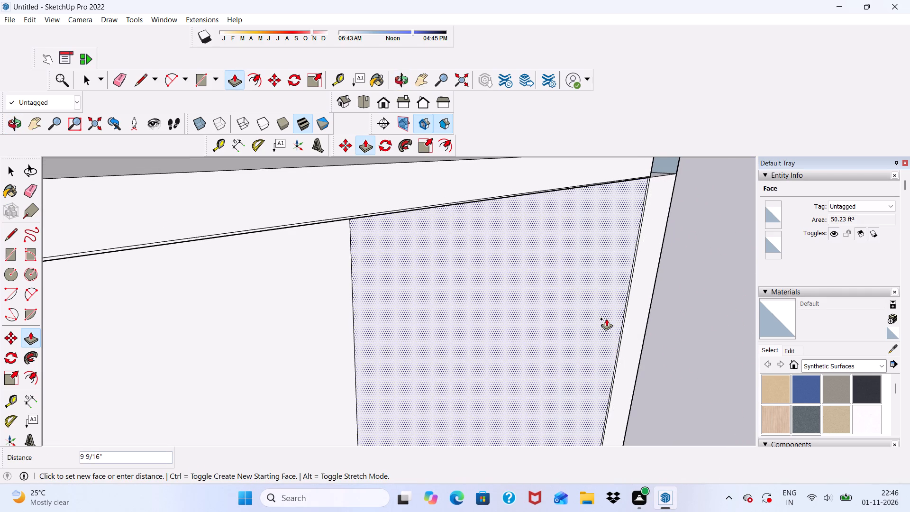
Push/Pull the 1.26 ft² inner face at the roof's open front corner 11 7/8" to fill in the corner.
scroll(548, 275, down, 5)
middle_drag(612, 332, 599, 332)
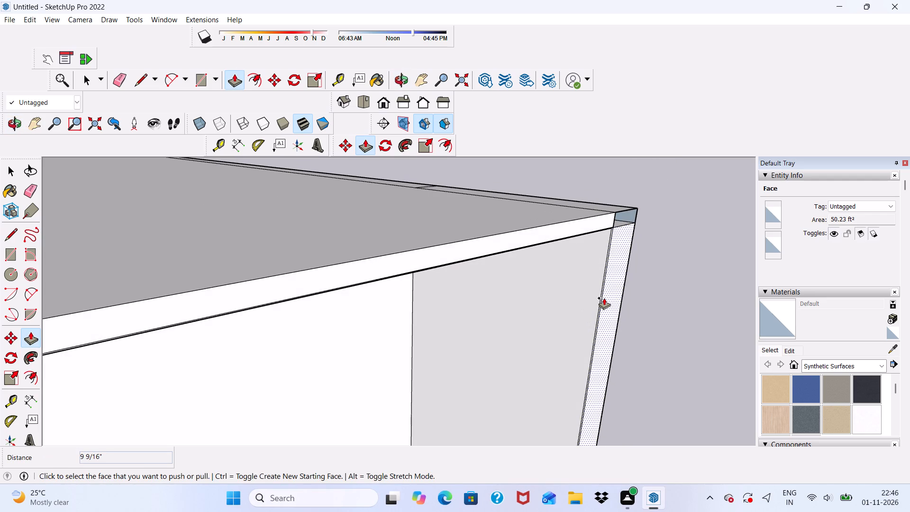
scroll(704, 344, down, 1)
middle_drag(656, 314, 621, 314)
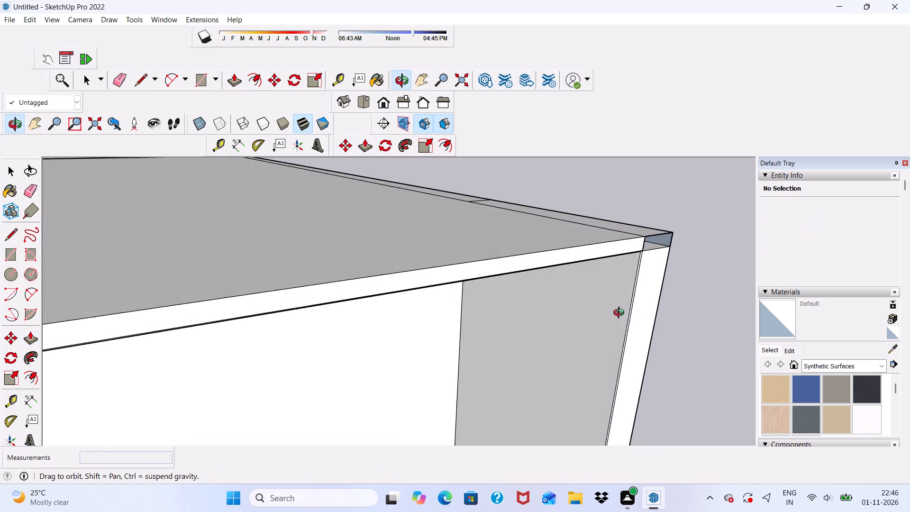
middle_drag(621, 314, 524, 315)
scroll(721, 301, up, 5)
scroll(679, 276, down, 5)
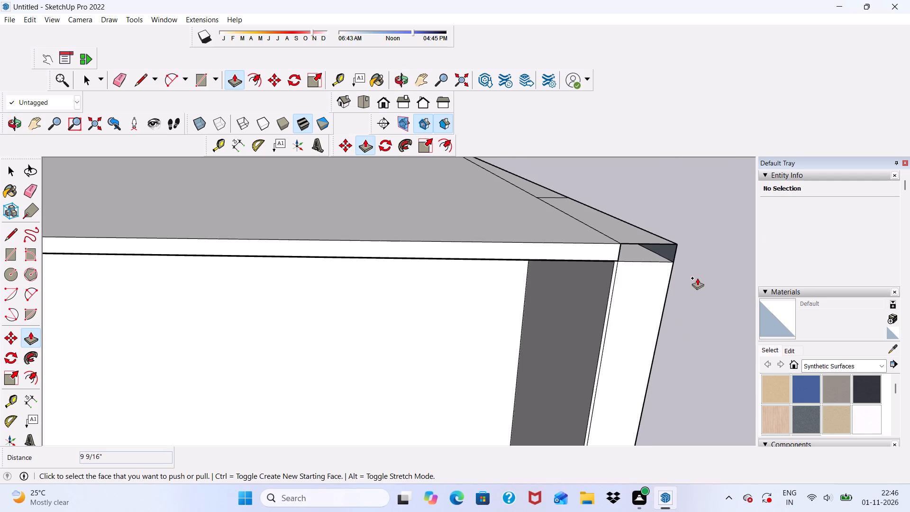
scroll(662, 246, up, 9)
click(669, 256)
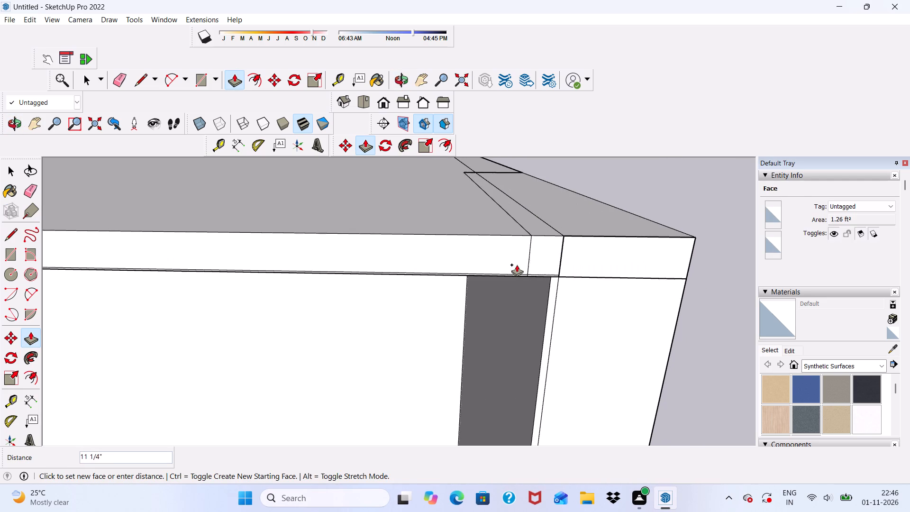
click(512, 260)
Erase the leftover slanted edge on the roof's top near the front corner and its short vertical edge on the front face.
scroll(511, 249, down, 5)
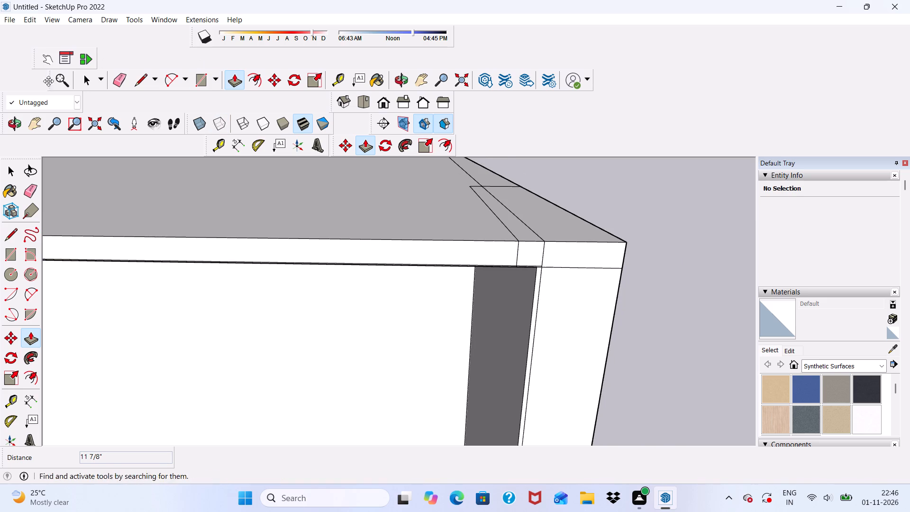
drag(110, 73, 115, 76)
click(118, 77)
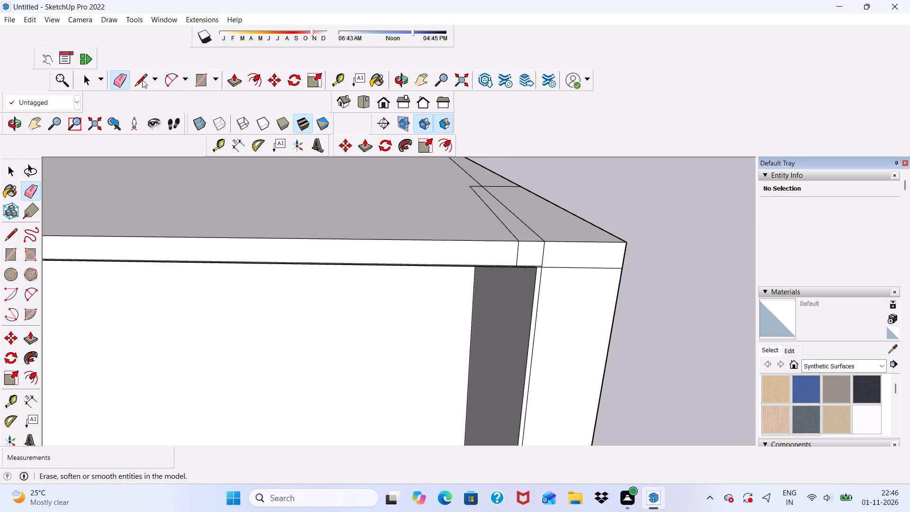
middle_drag(505, 219, 511, 240)
scroll(506, 224, up, 5)
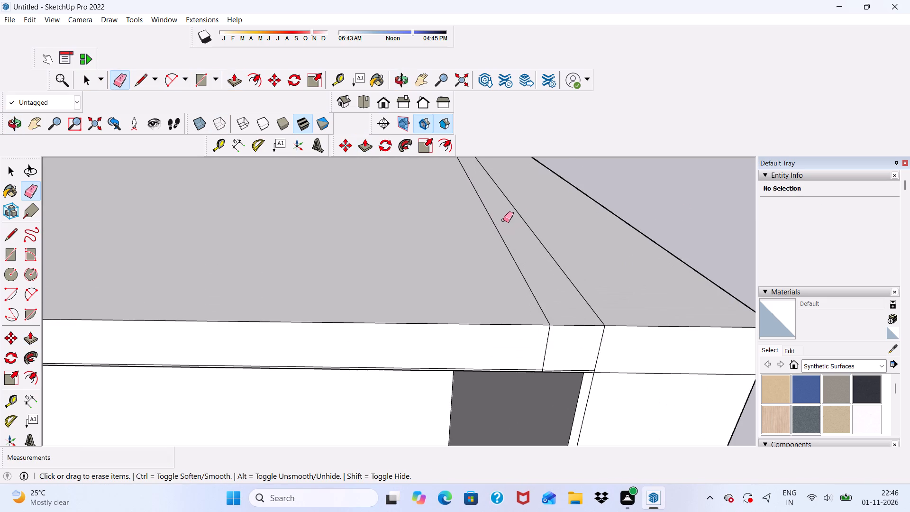
drag(502, 221, 499, 247)
scroll(551, 375, up, 5)
drag(537, 338, 585, 361)
scroll(491, 301, down, 7)
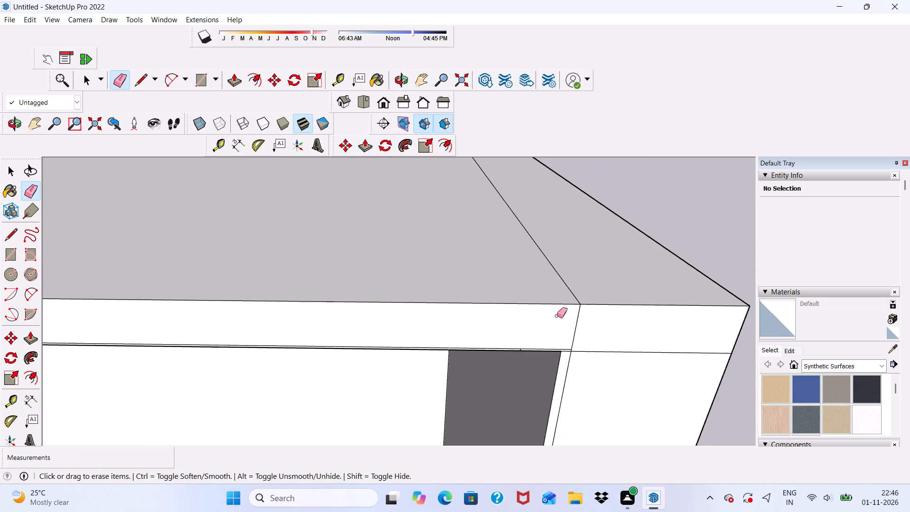
Erase the leftover crosswise edge and its remaining stub on the roof's top beside the side strip.
scroll(557, 316, down, 5)
scroll(536, 215, up, 5)
scroll(503, 190, down, 10)
scroll(514, 204, up, 6)
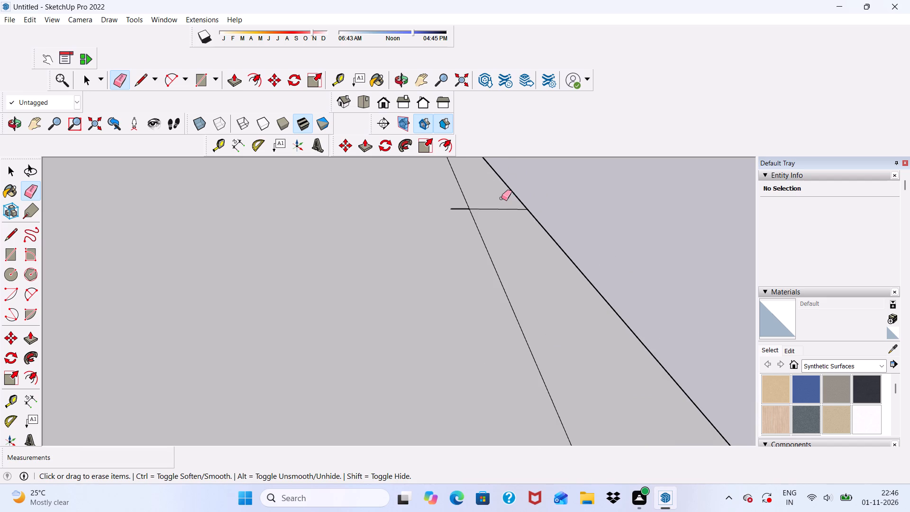
drag(501, 198, 503, 218)
scroll(473, 193, up, 5)
drag(441, 212, 446, 231)
scroll(432, 209, down, 12)
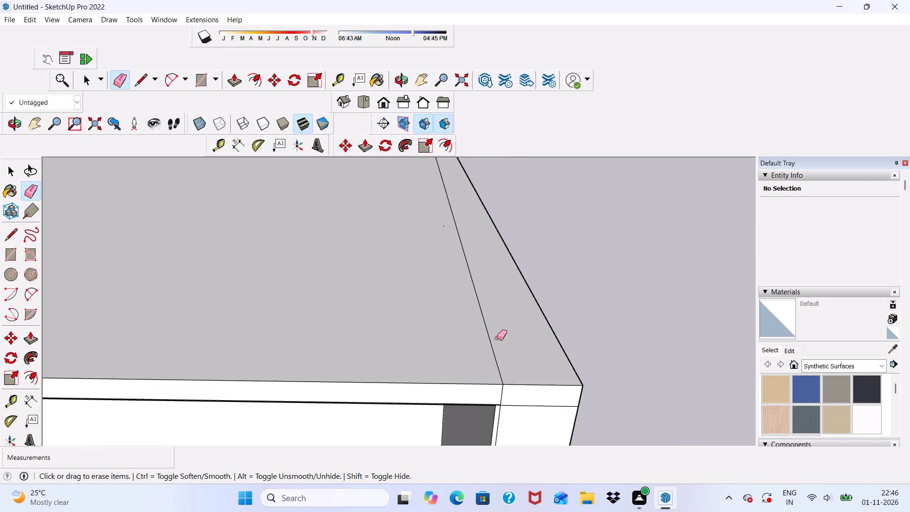
Erase the leftover edge on the roof's underside near the front corner and the stray thin edges along the slab's lower front.
middle_drag(497, 347, 515, 199)
scroll(515, 199, up, 13)
middle_drag(497, 215, 503, 196)
scroll(497, 215, up, 1)
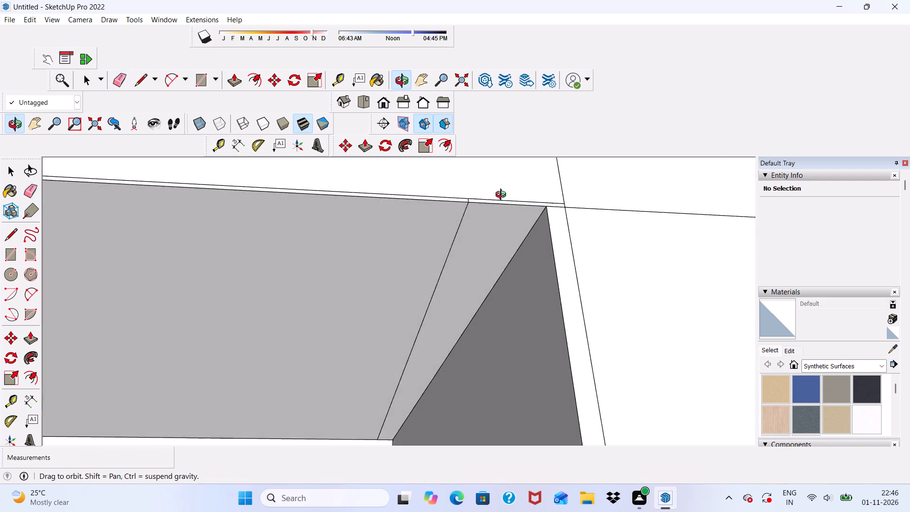
middle_drag(503, 196, 528, 165)
scroll(446, 221, up, 1)
drag(455, 224, 462, 231)
scroll(475, 211, up, 1)
drag(473, 210, 488, 227)
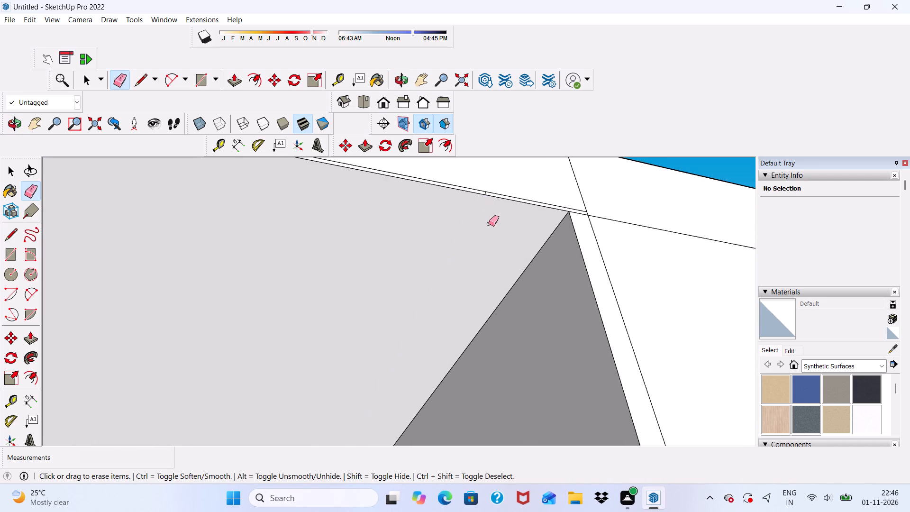
scroll(503, 189, up, 11)
drag(468, 196, 466, 193)
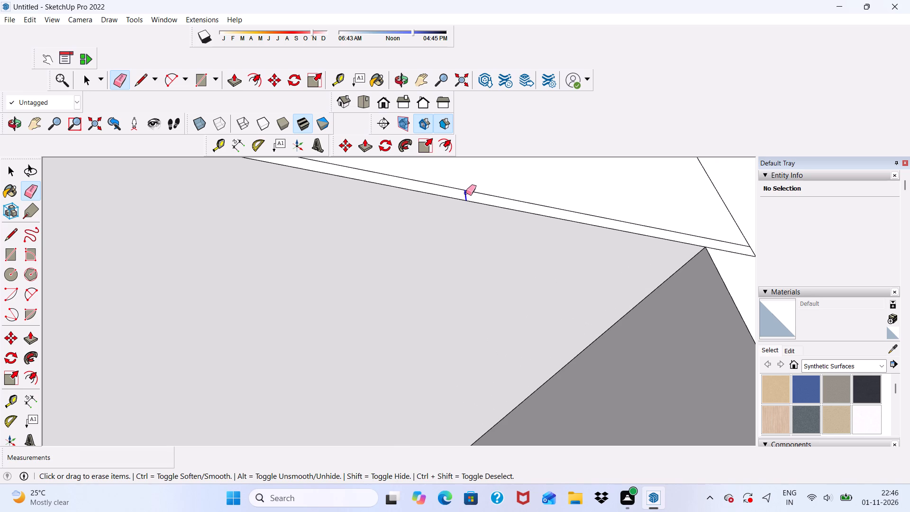
drag(466, 193, 459, 192)
drag(464, 191, 474, 194)
scroll(477, 192, down, 11)
scroll(646, 219, up, 1)
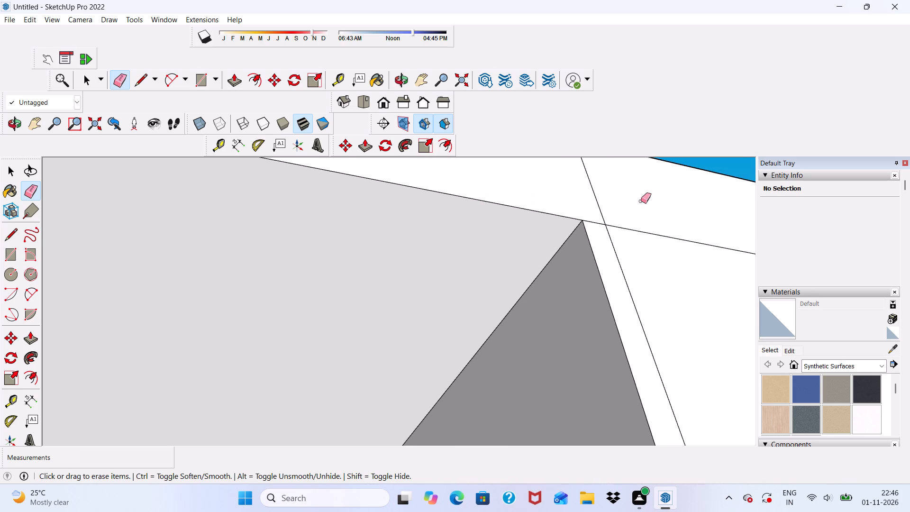
Erase the leftover long thin edge running beside the dark inner face at the roof slab's corner.
drag(599, 195, 592, 204)
drag(600, 242, 640, 268)
scroll(605, 229, up, 4)
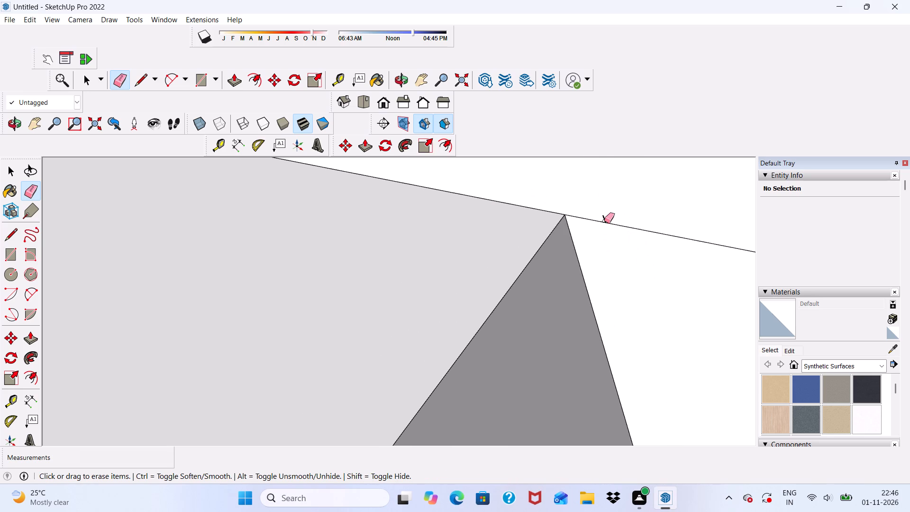
scroll(604, 221, up, 7)
drag(606, 227, 607, 218)
scroll(591, 219, down, 11)
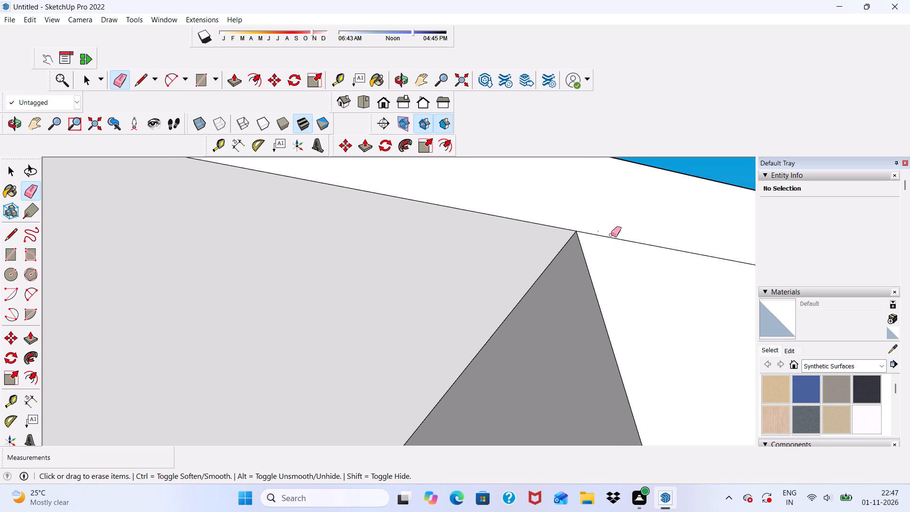
scroll(611, 235, down, 20)
scroll(611, 235, down, 2)
Erase the leftover middle vertical edge and near part of the horizontal edge on the upper side wall, plus the short stub on the front strip.
middle_drag(662, 244, 547, 342)
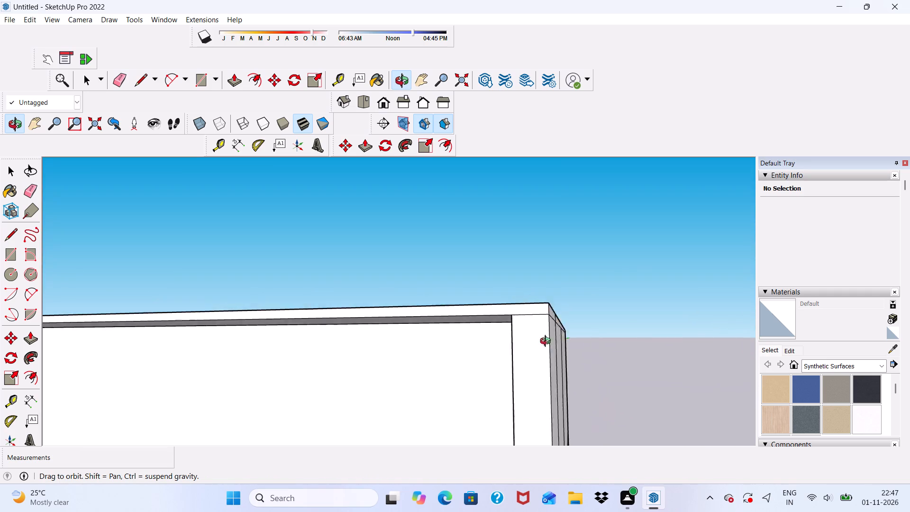
middle_drag(547, 342, 489, 351)
scroll(492, 348, up, 6)
drag(545, 330, 529, 338)
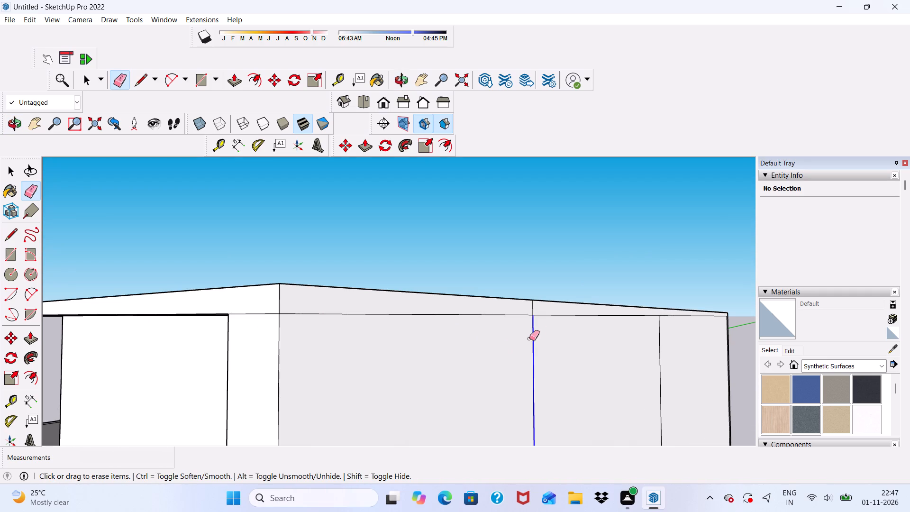
drag(529, 338, 522, 345)
scroll(535, 311, up, 3)
drag(533, 311, 526, 313)
scroll(524, 313, down, 1)
click(524, 313)
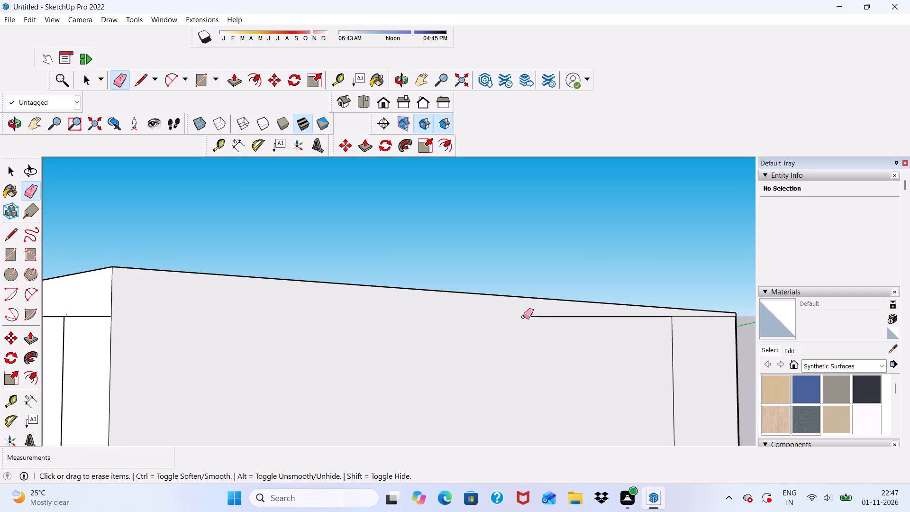
scroll(521, 316, down, 5)
scroll(366, 315, up, 4)
click(343, 315)
Erase the far vertical edge and the remaining pieces of the horizontal edge just below the roof on the side wall.
scroll(341, 314, down, 6)
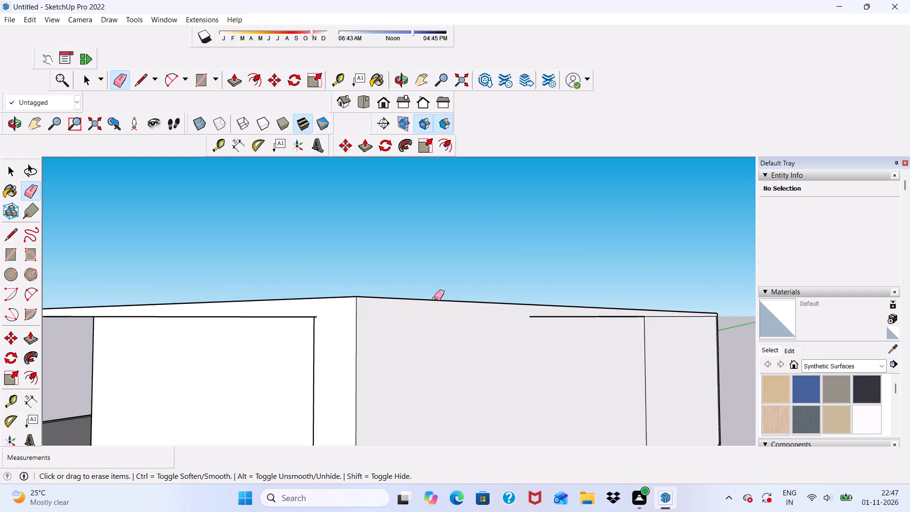
scroll(434, 298, down, 4)
scroll(548, 311, up, 6)
drag(531, 308, 537, 330)
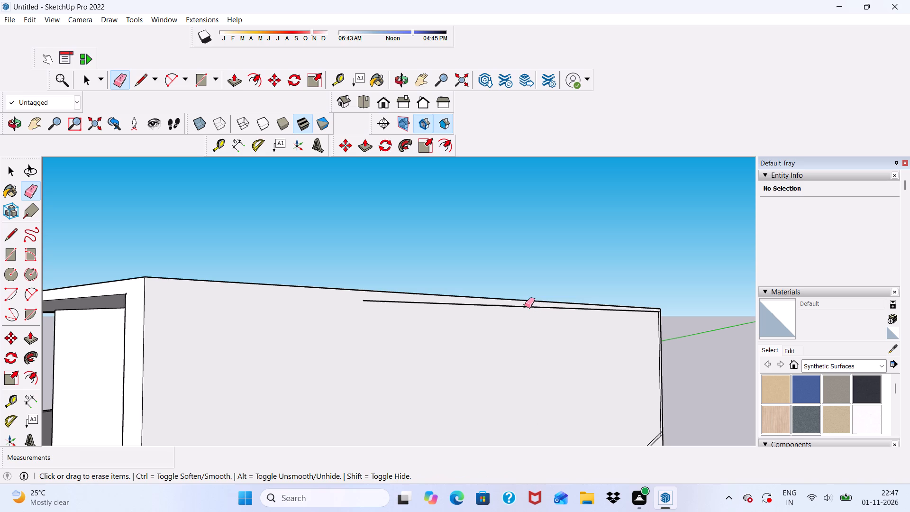
drag(525, 306, 524, 311)
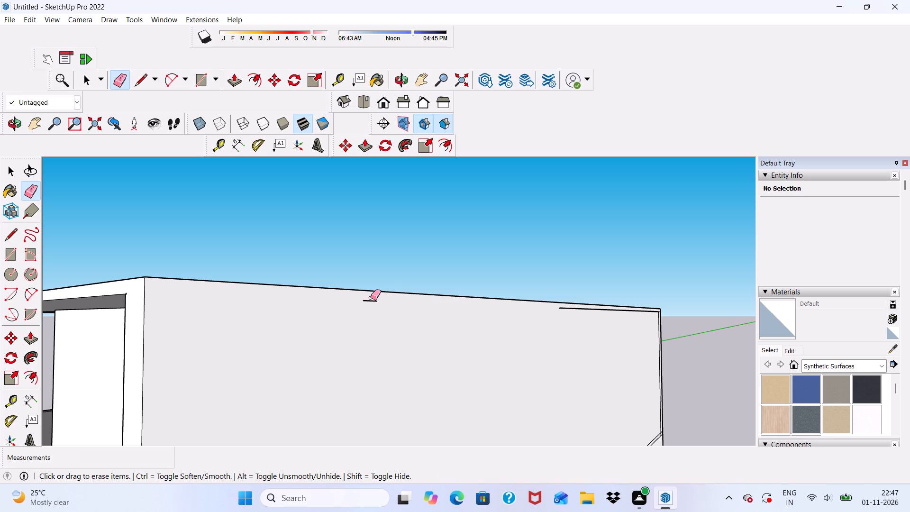
drag(371, 298, 370, 302)
scroll(570, 311, up, 9)
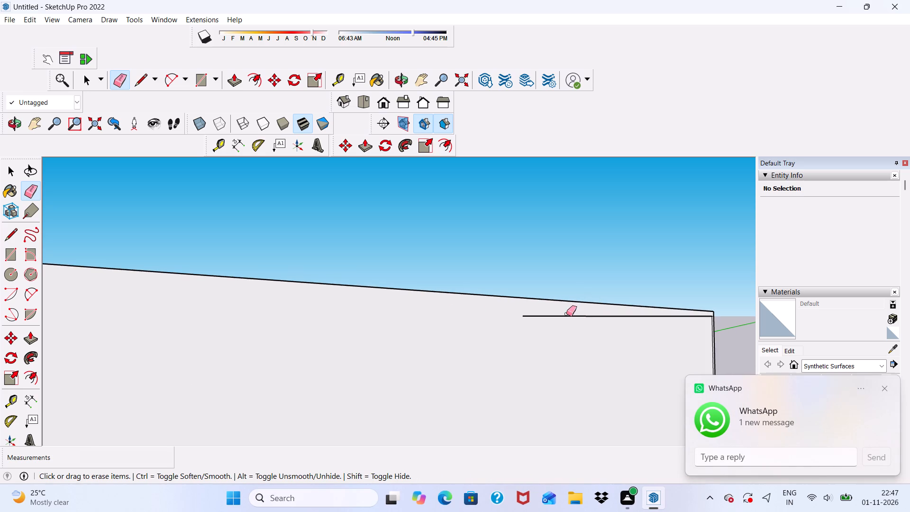
click(566, 314)
drag(534, 314, 532, 319)
click(518, 321)
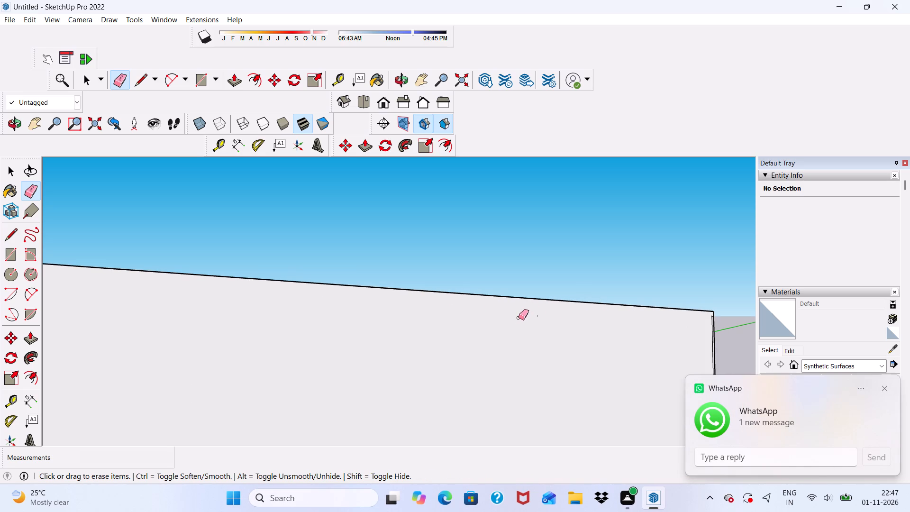
drag(521, 313, 523, 322)
Erase the pair of floor-slab seam edges crossing the side wall between the two storeys, including the remaining piece near the front corner.
scroll(522, 325, down, 16)
scroll(575, 345, up, 4)
drag(536, 354, 541, 375)
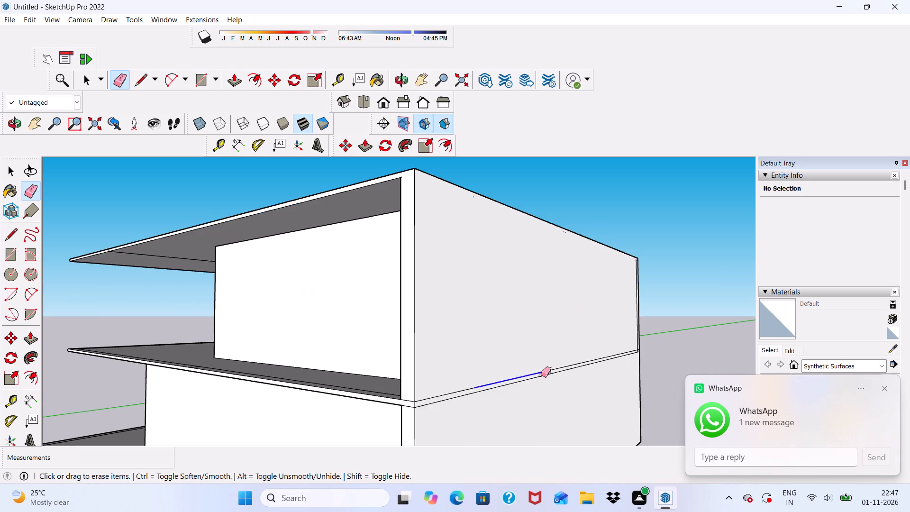
drag(541, 375, 541, 378)
click(541, 380)
drag(557, 351, 558, 379)
drag(553, 366, 551, 374)
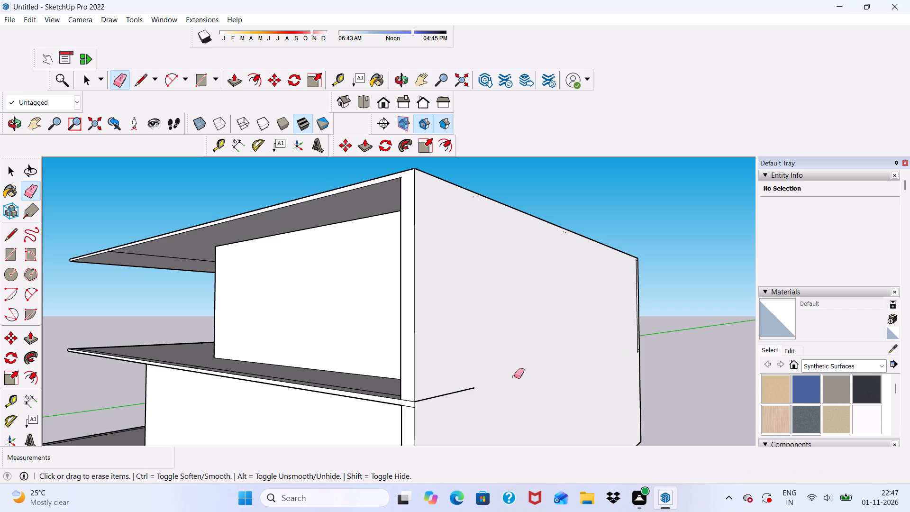
drag(448, 390, 446, 403)
Erase the leftover vertical edge and short slab-level edges at the far end of the side wall.
scroll(416, 405, up, 4)
middle_drag(419, 405, 546, 386)
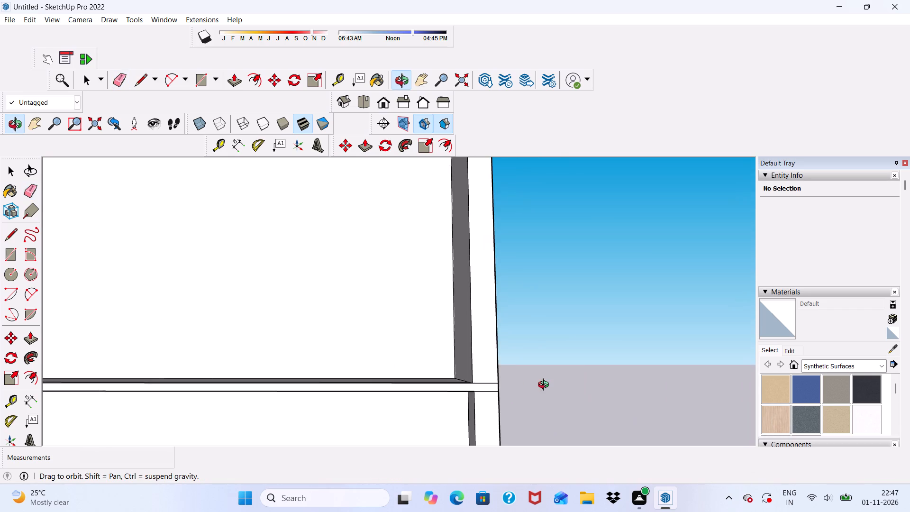
middle_drag(546, 386, 548, 402)
scroll(434, 308, down, 9)
middle_drag(528, 346, 384, 336)
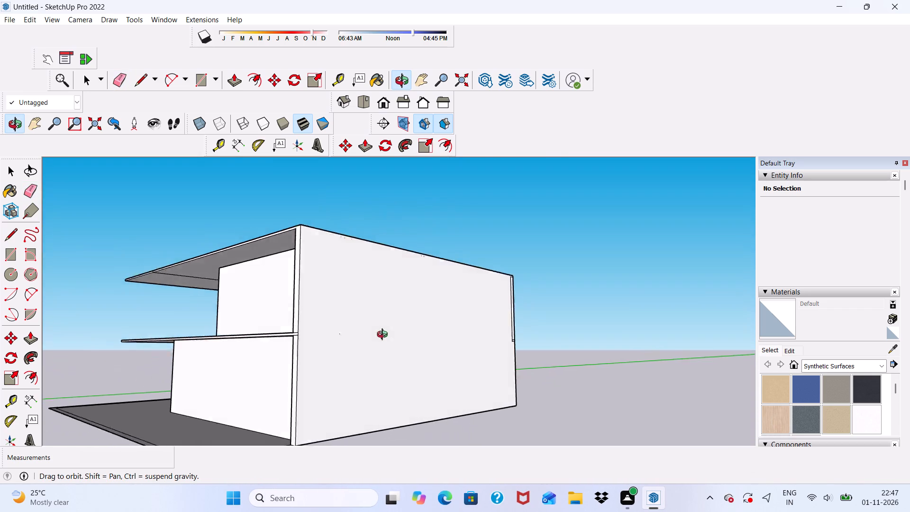
middle_drag(384, 336, 275, 359)
scroll(505, 367, up, 13)
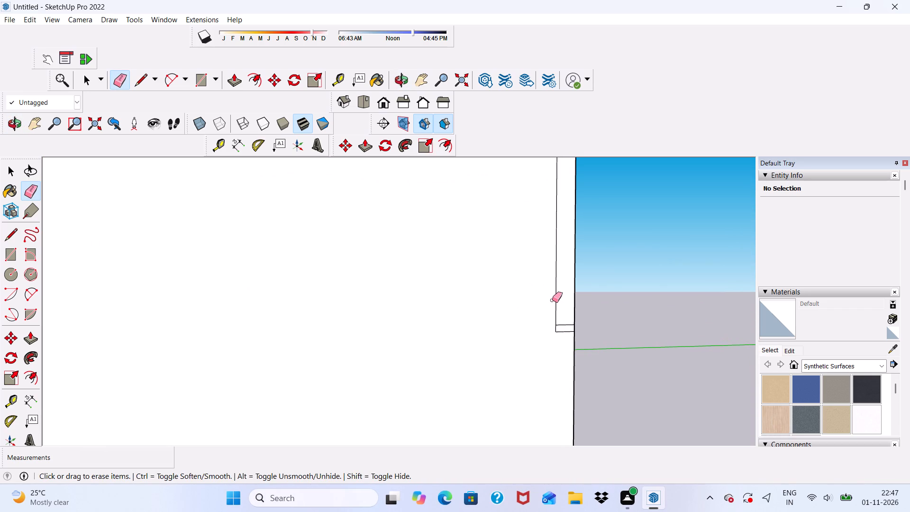
drag(554, 301, 555, 320)
scroll(542, 325, down, 2)
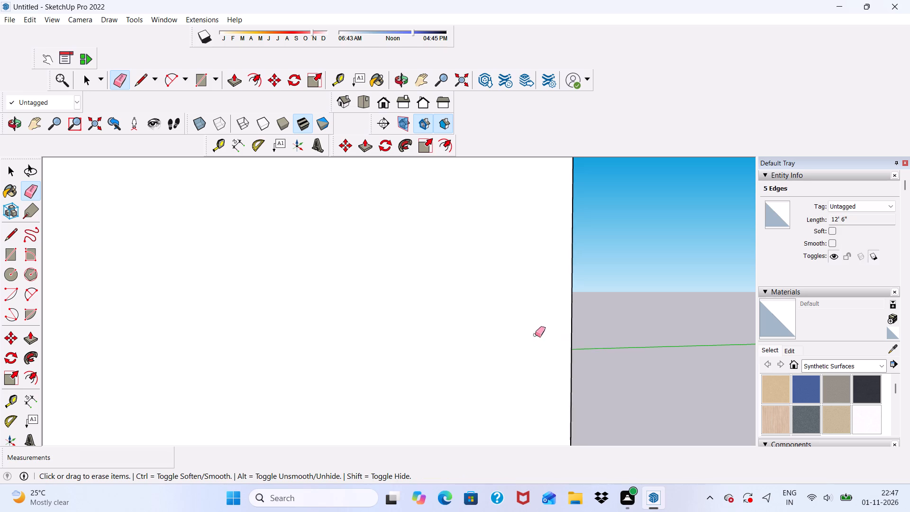
Erase the short leftover horizontal edge at the side wall's far upper corner, just below the roof.
scroll(535, 335, down, 10)
scroll(534, 255, up, 16)
scroll(523, 293, down, 4)
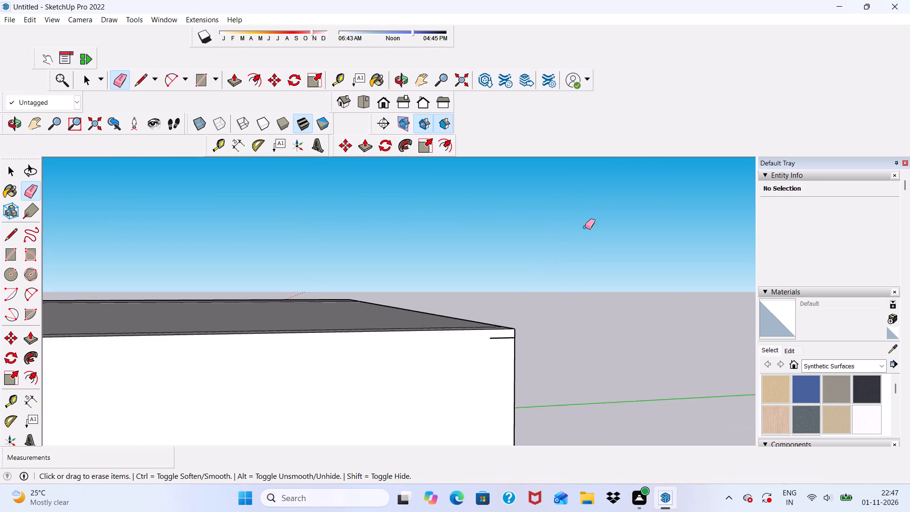
scroll(585, 227, down, 3)
scroll(528, 305, up, 5)
scroll(490, 338, down, 5)
scroll(505, 326, up, 4)
scroll(503, 319, down, 3)
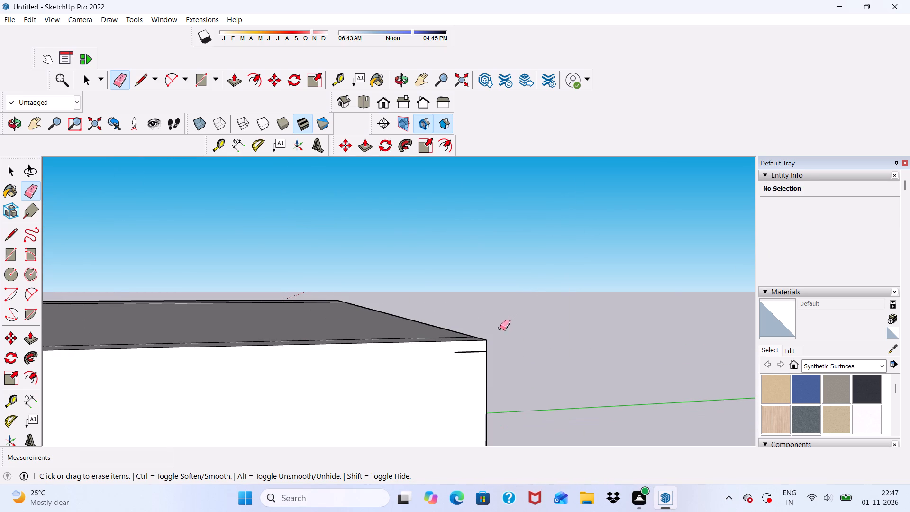
drag(461, 349, 462, 359)
Draw a 20' 6" by 19' 1 7/8" vertical rectangle from the front wall's outer base corner to the midpoint of the roof's front edge.
scroll(466, 339, down, 16)
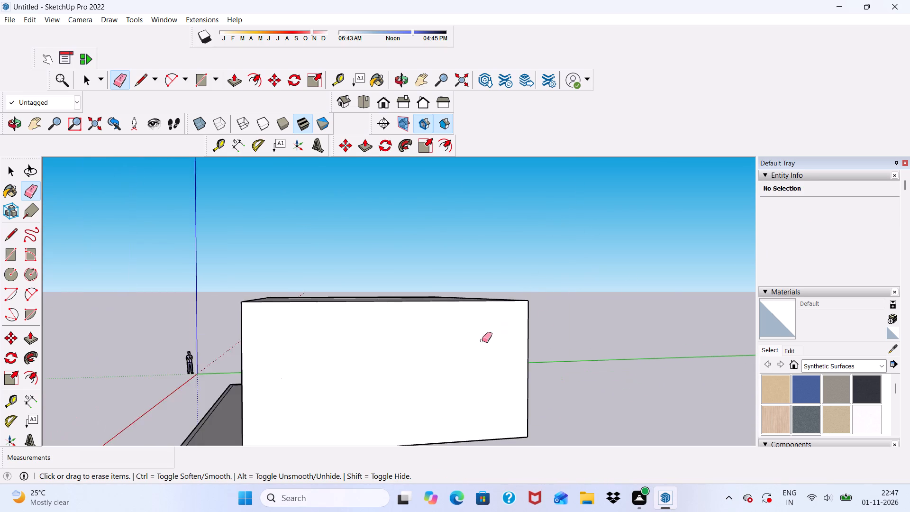
middle_drag(455, 344, 718, 327)
scroll(580, 265, up, 6)
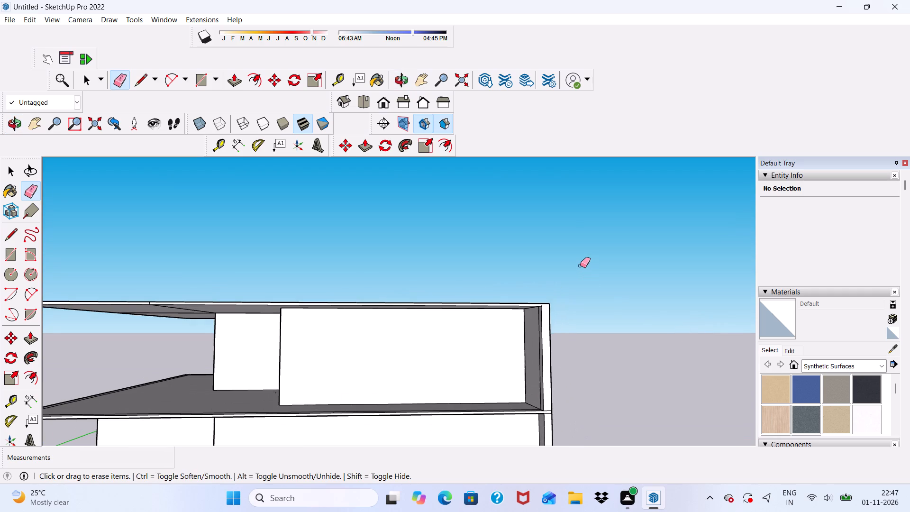
click(200, 77)
scroll(267, 99, down, 5)
scroll(441, 212, down, 6)
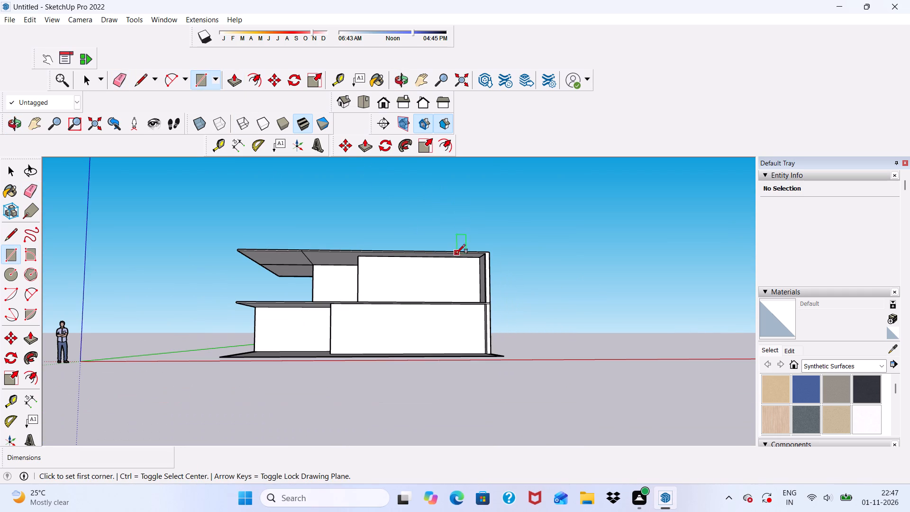
scroll(475, 350, up, 6)
middle_drag(483, 344, 488, 388)
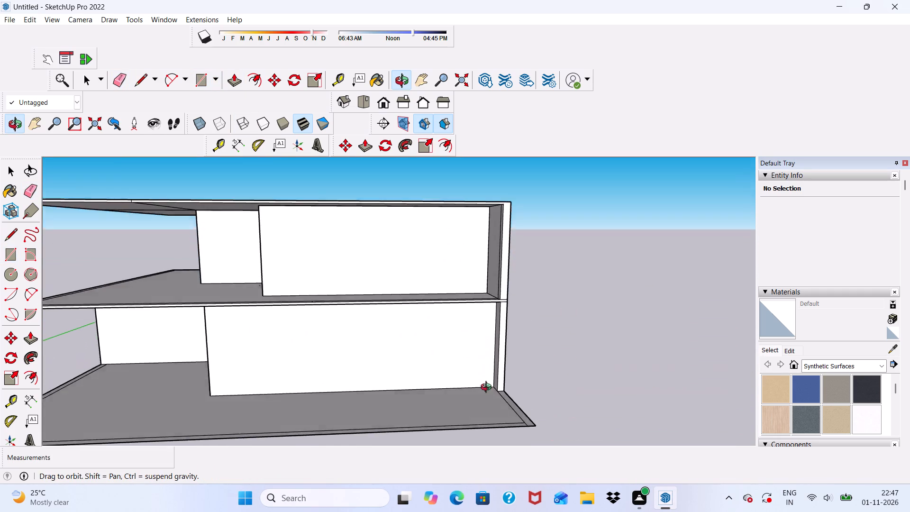
middle_drag(488, 388, 488, 389)
scroll(501, 402, up, 11)
click(504, 388)
scroll(466, 399, down, 3)
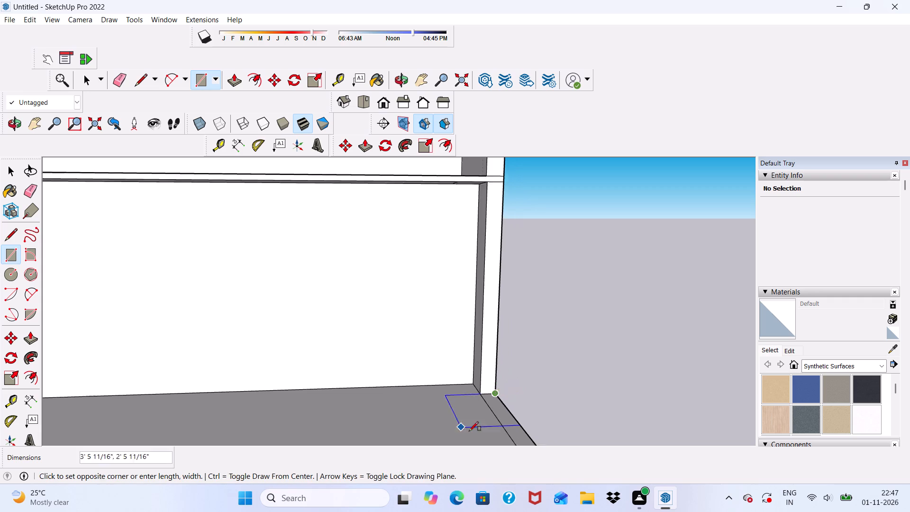
scroll(469, 431, down, 12)
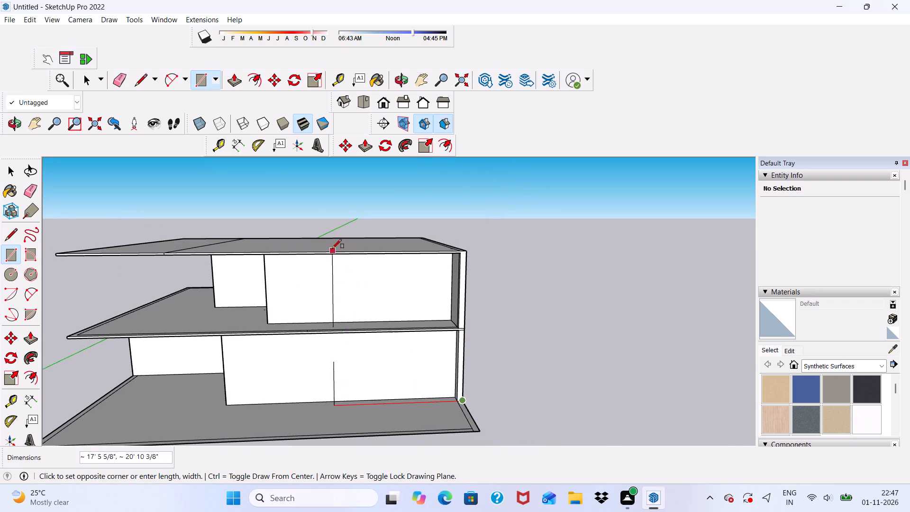
scroll(332, 248, up, 3)
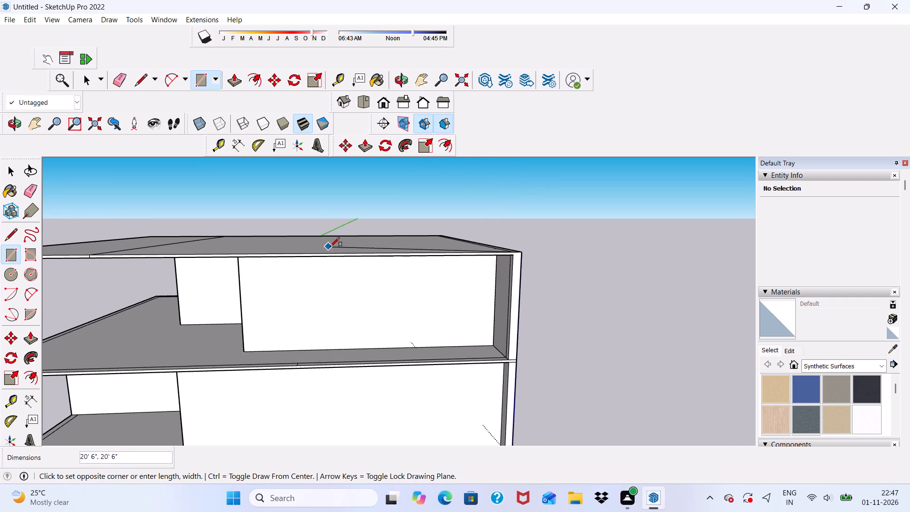
scroll(330, 247, down, 3)
middle_drag(330, 254, 452, 259)
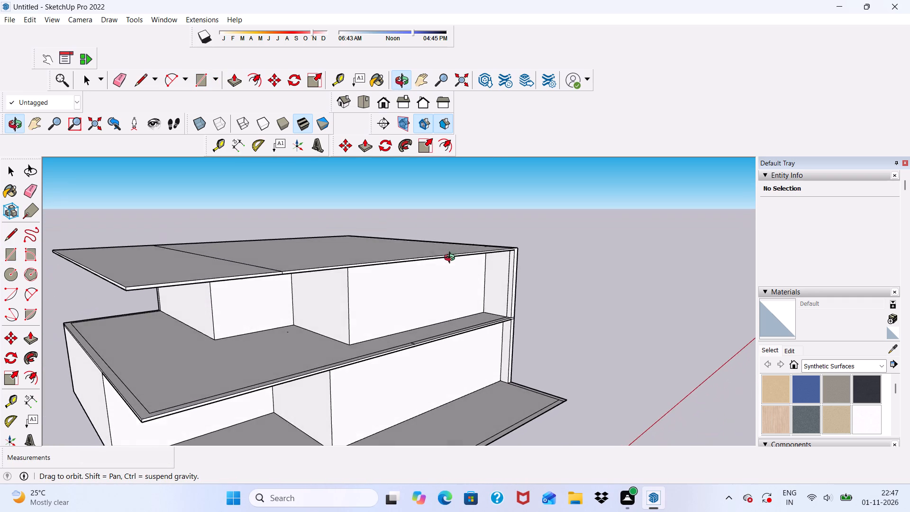
middle_drag(452, 259, 453, 260)
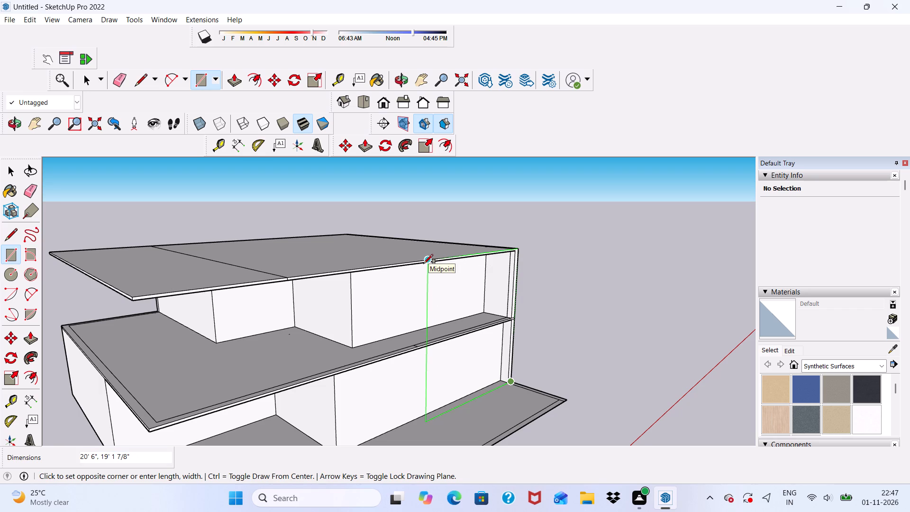
click(424, 264)
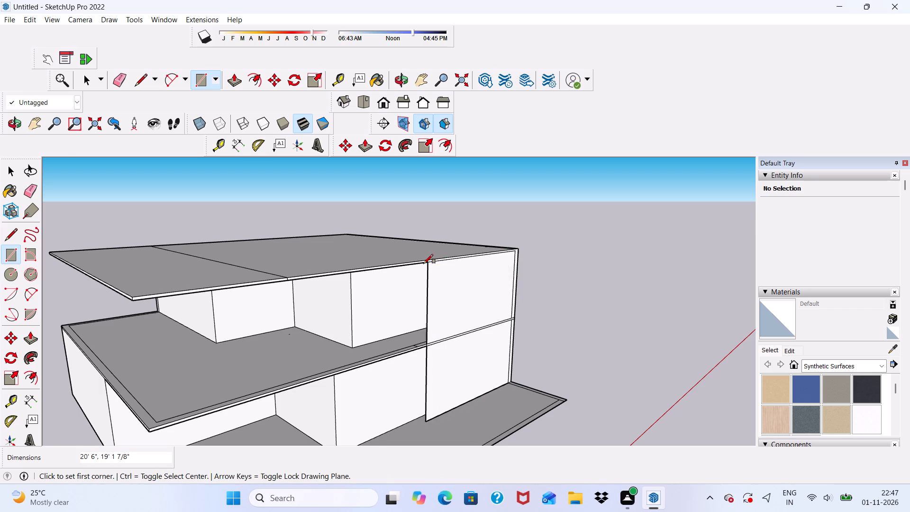
Push/Pull the upper-storey part of the new front panel outward 3".
scroll(429, 267, down, 4)
middle_drag(457, 286, 258, 276)
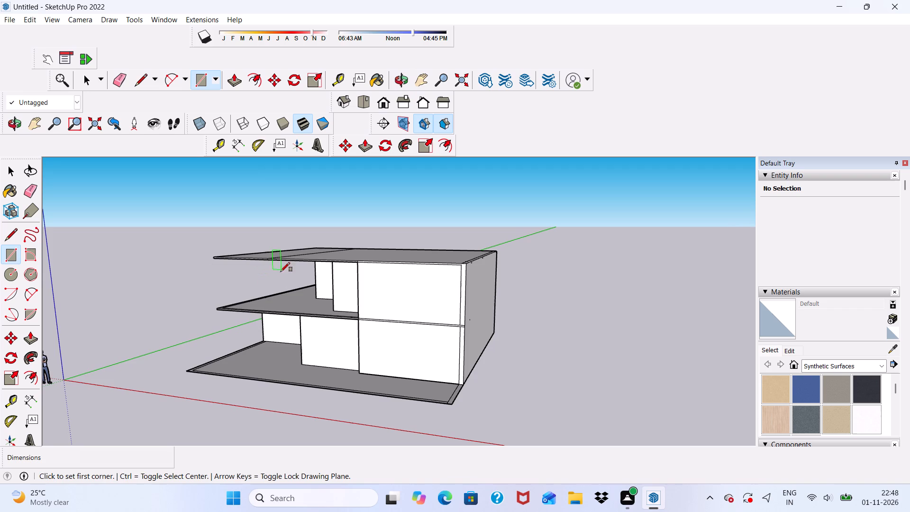
scroll(398, 338, up, 6)
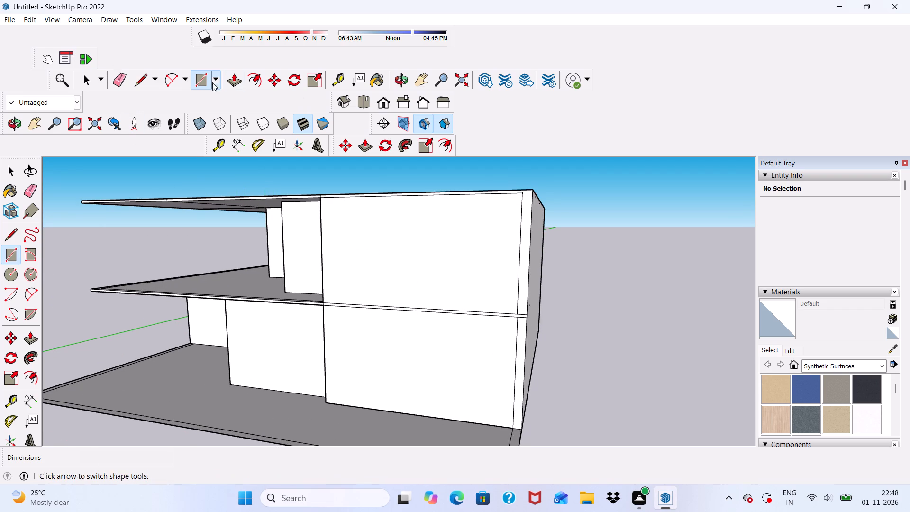
click(233, 79)
click(381, 237)
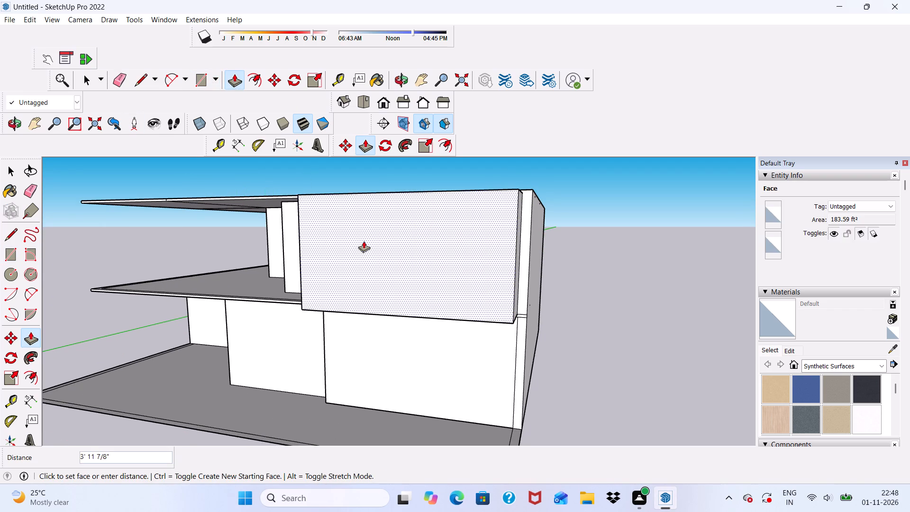
key(3)
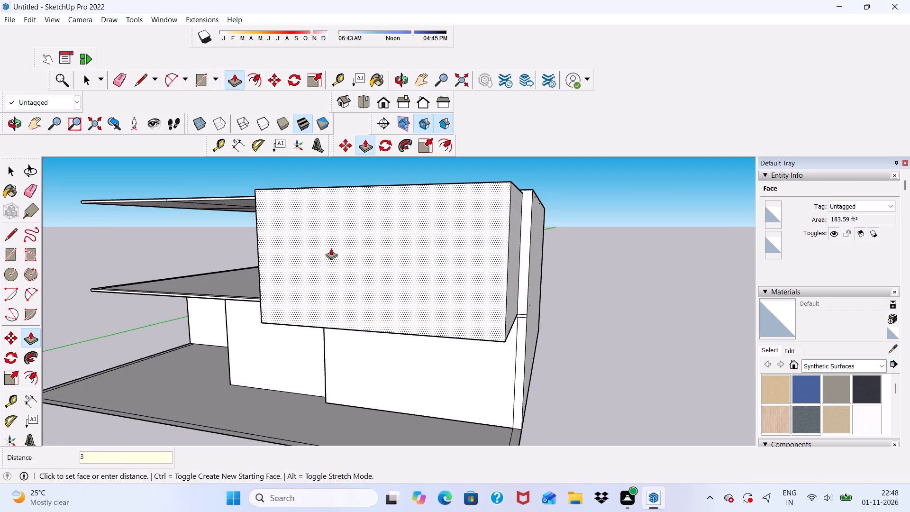
key(shift+quotedbl)
key(Return)
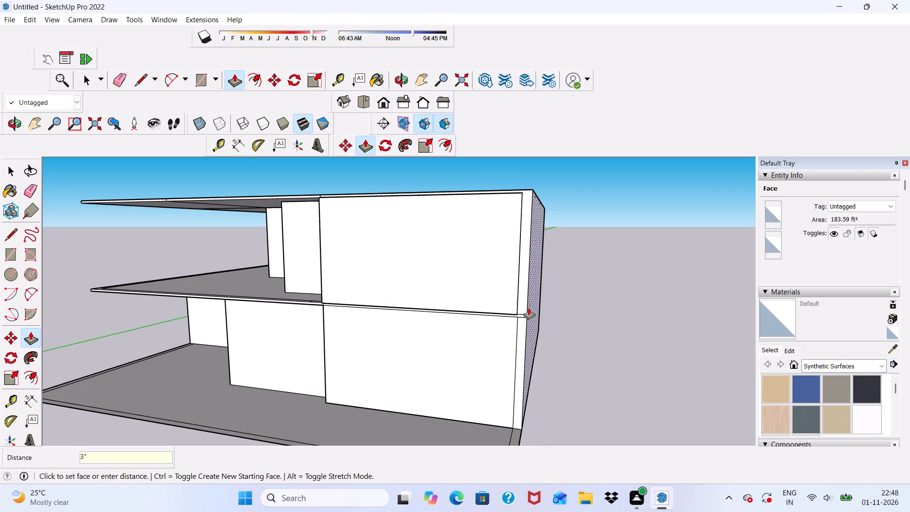
Push/Pull the narrow upper wall-end strip beside the raised front panel out level with the panel's face.
middle_drag(528, 308, 461, 324)
scroll(464, 313, up, 11)
click(448, 299)
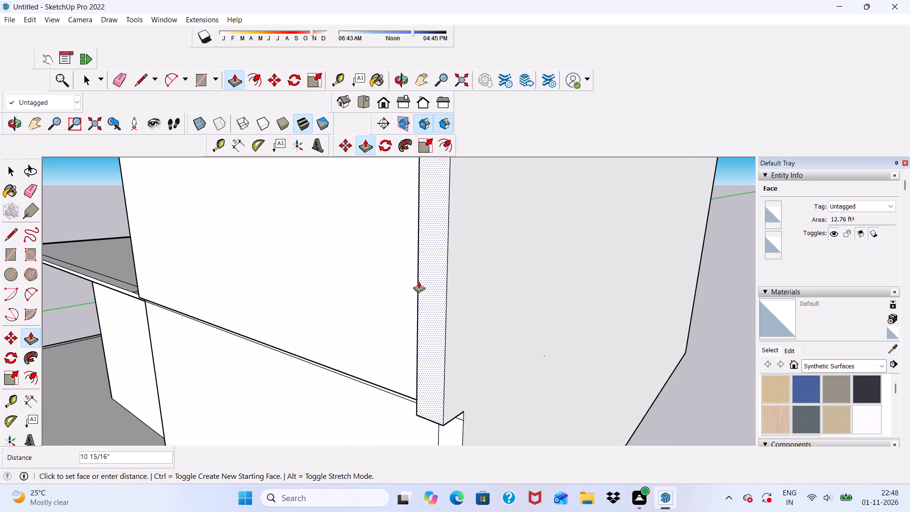
scroll(413, 272, down, 2)
middle_drag(413, 272, 572, 265)
click(433, 298)
middle_drag(419, 336, 421, 337)
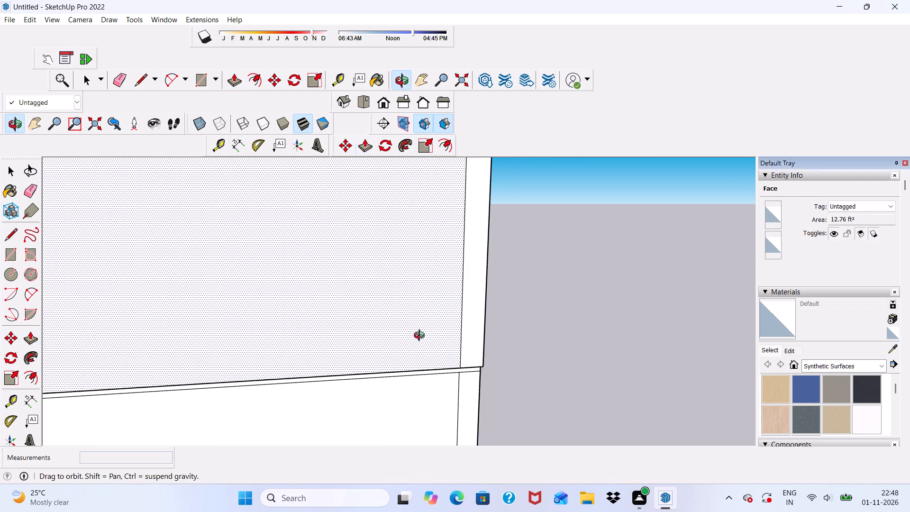
Push/Pull the underside of the raised upper front panel down 10' 3" to the base slab.
middle_drag(421, 337, 434, 244)
scroll(433, 339, up, 17)
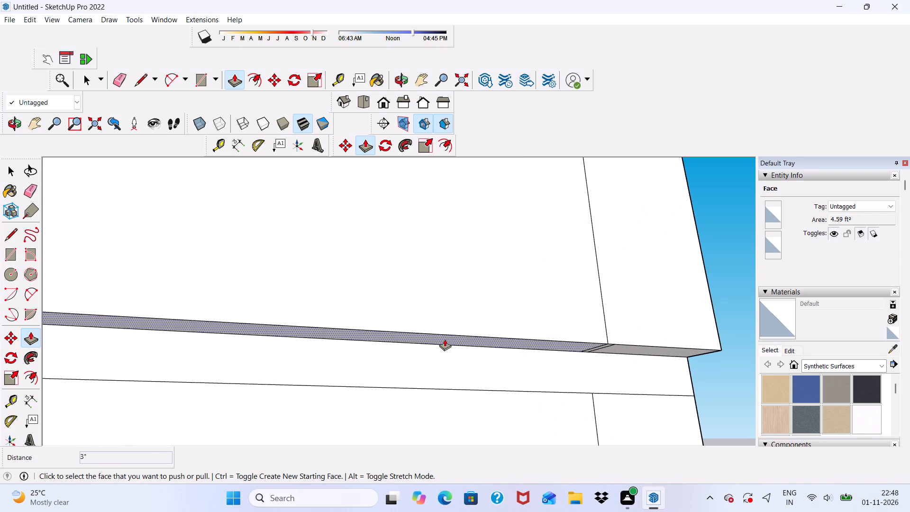
click(445, 339)
scroll(440, 355, down, 5)
scroll(419, 281, down, 20)
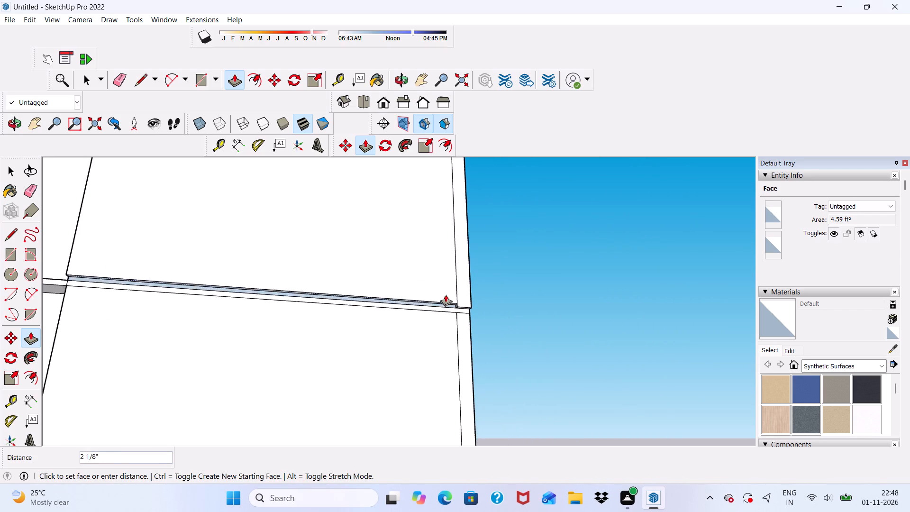
scroll(446, 294, down, 8)
scroll(446, 366, up, 3)
middle_drag(446, 366, 356, 441)
scroll(386, 440, up, 6)
click(388, 434)
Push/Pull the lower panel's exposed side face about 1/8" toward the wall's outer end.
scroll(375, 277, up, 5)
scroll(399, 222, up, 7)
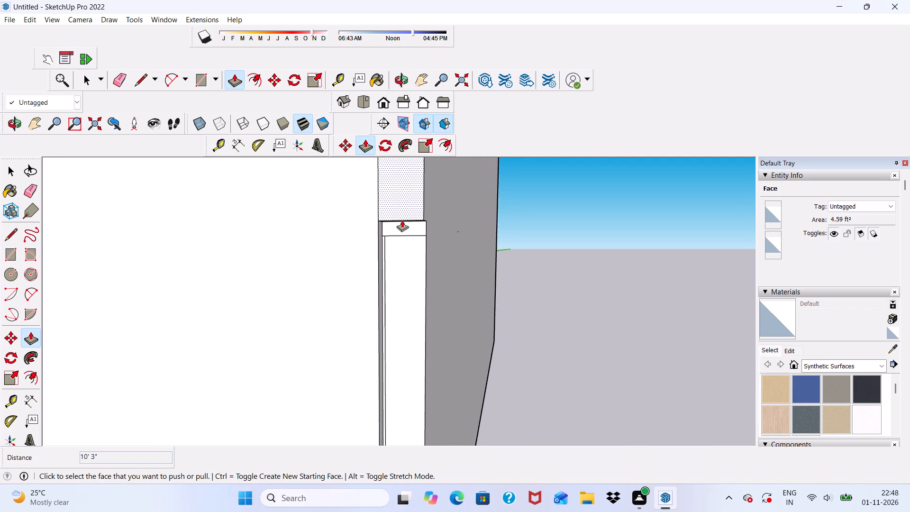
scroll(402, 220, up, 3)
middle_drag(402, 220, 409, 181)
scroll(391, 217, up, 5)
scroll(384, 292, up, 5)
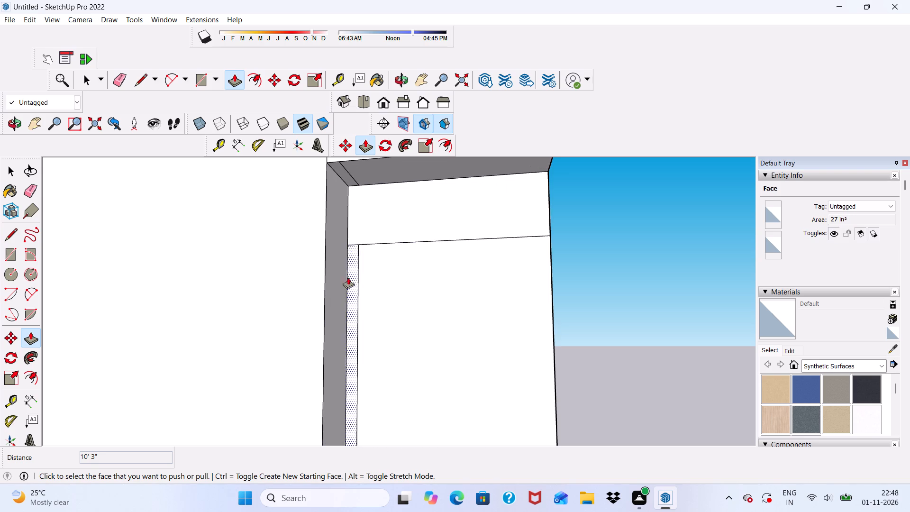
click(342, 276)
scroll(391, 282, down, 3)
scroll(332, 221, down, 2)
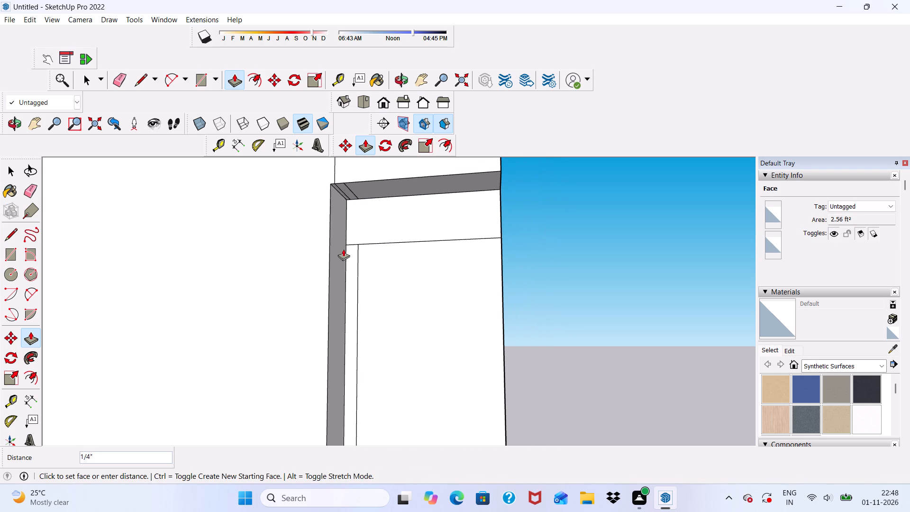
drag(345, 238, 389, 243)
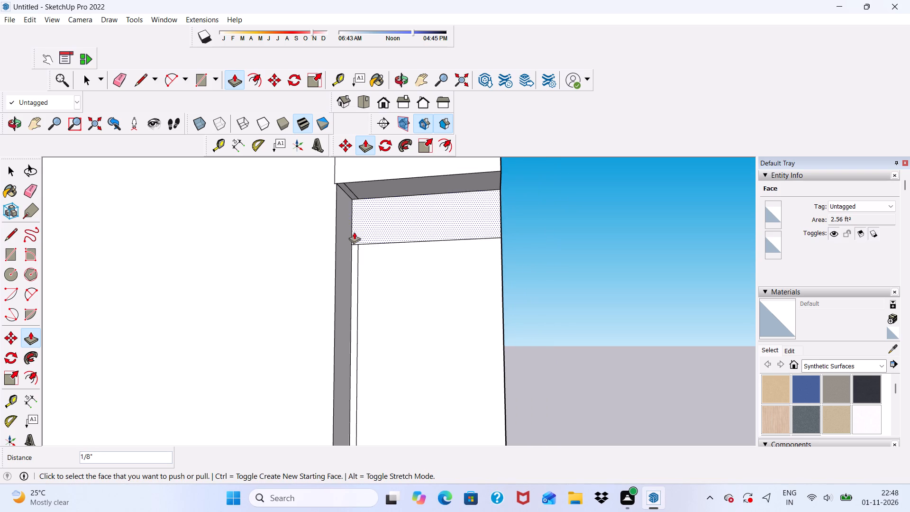
Erase the short leftover edges on the underside of the upper end strip beside the lower panel.
scroll(368, 192, up, 3)
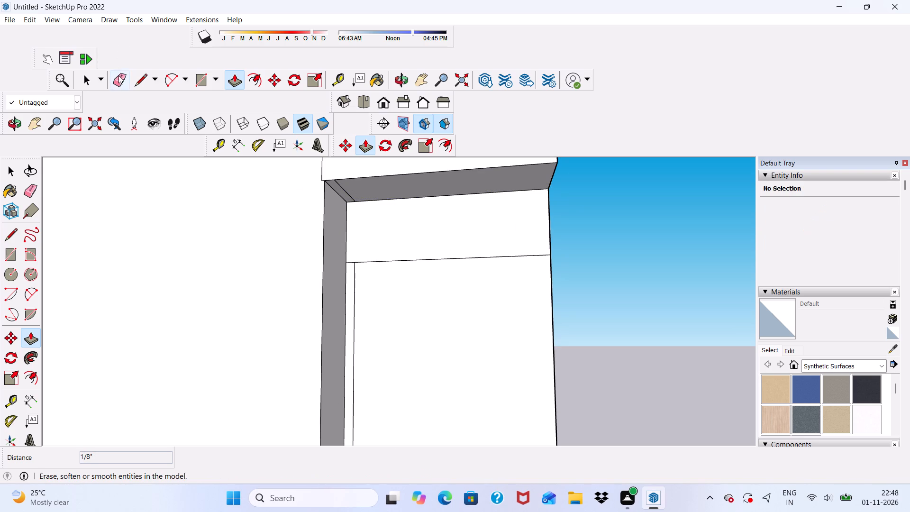
click(118, 77)
scroll(399, 201, up, 4)
drag(321, 190, 328, 192)
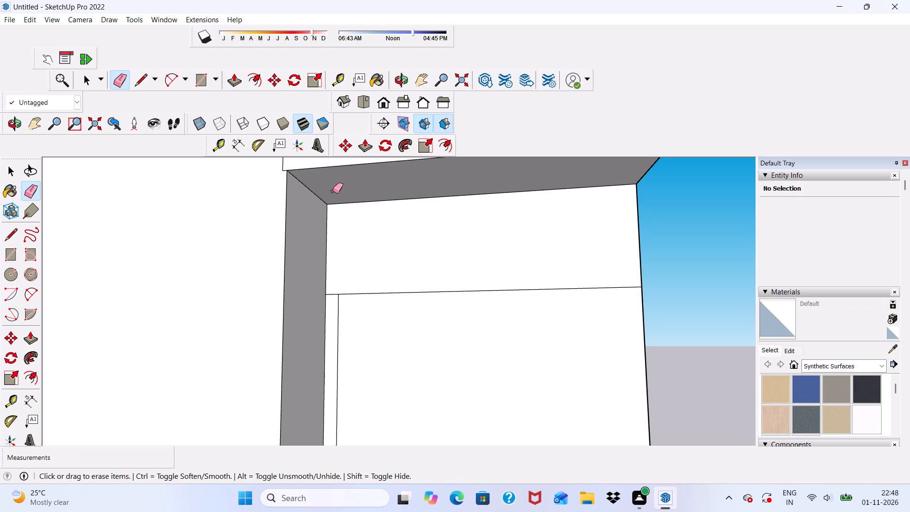
Push/Pull the lower panel's side face out 9" to the wall's outer end, filling the recess below the upper strip.
click(227, 80)
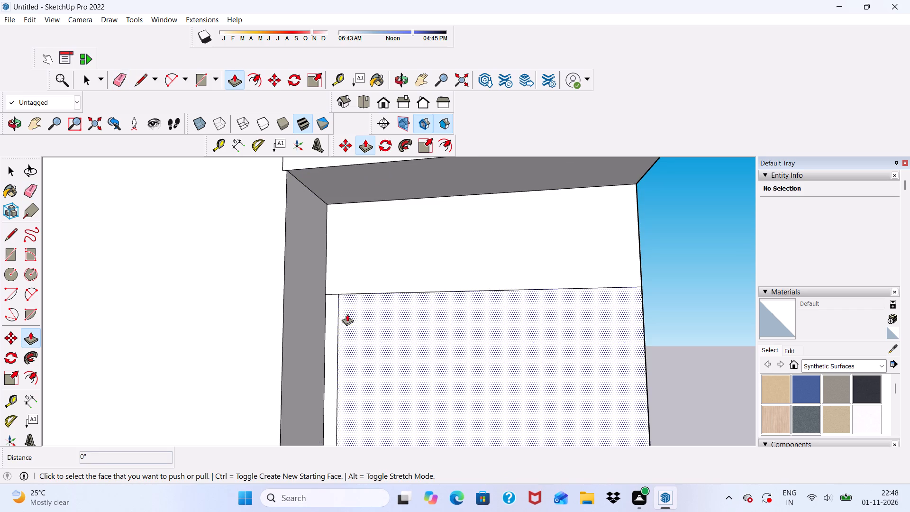
click(312, 329)
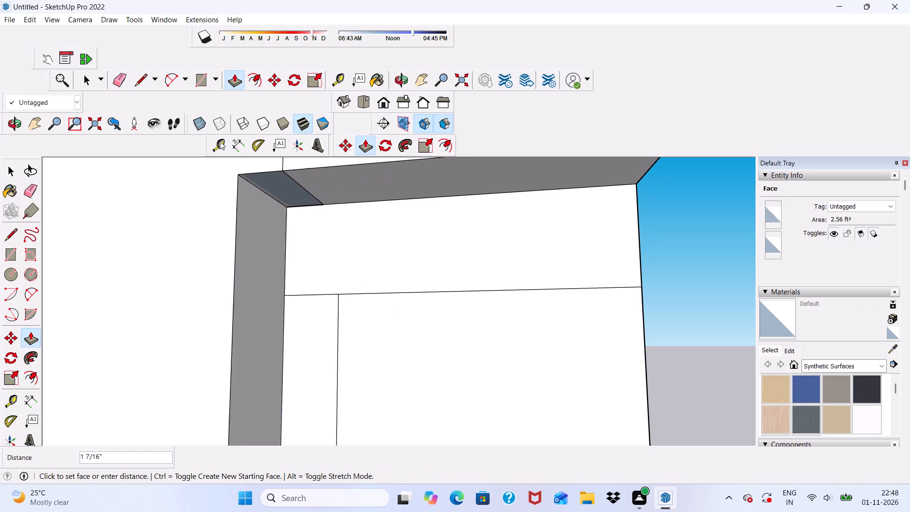
click(357, 272)
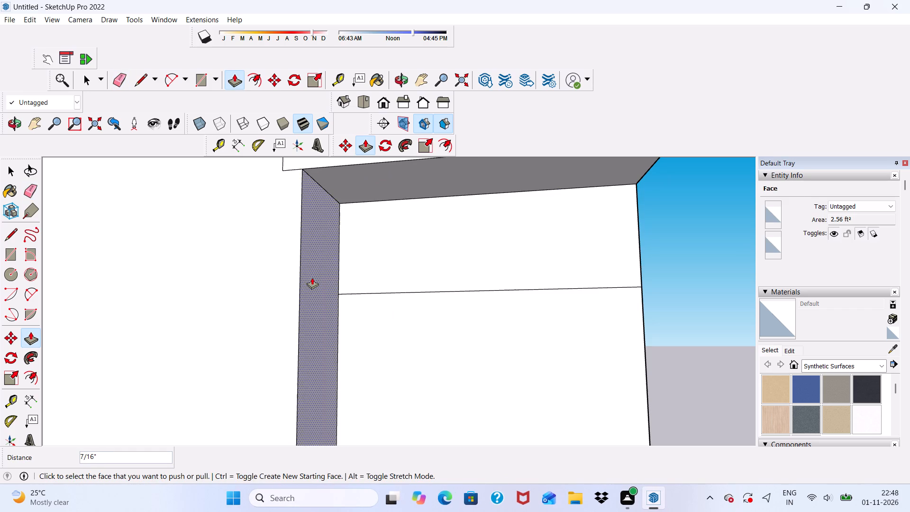
click(314, 277)
scroll(339, 234, down, 9)
scroll(508, 196, up, 5)
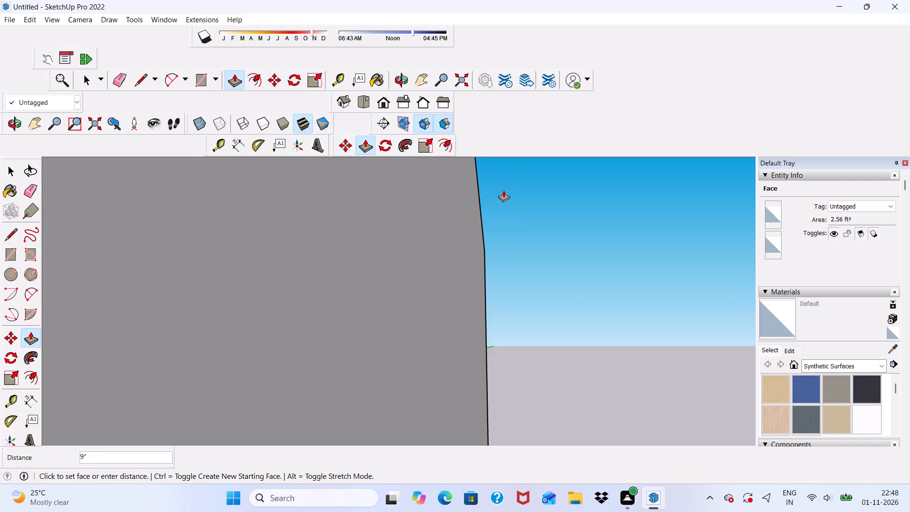
scroll(497, 192, down, 8)
click(487, 205)
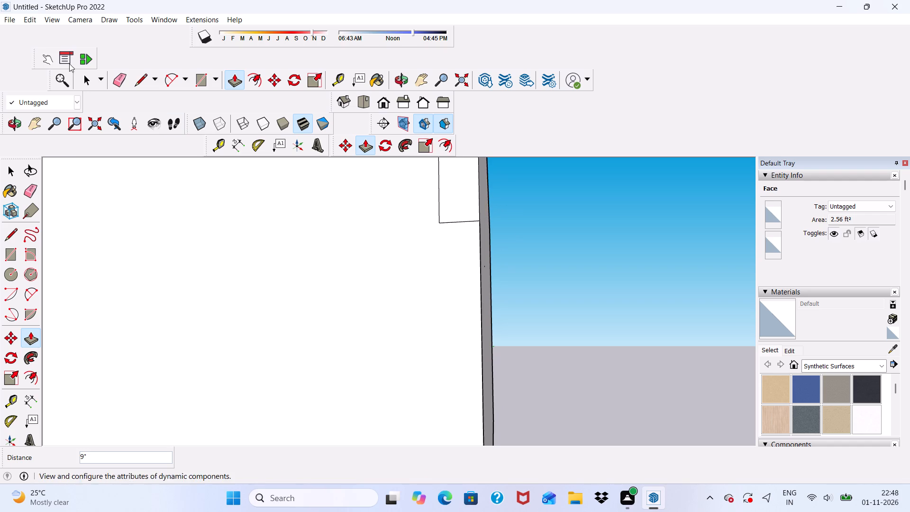
Erase the leftover vertical and horizontal edges outlining the upper end strip on the front panel's face.
click(123, 81)
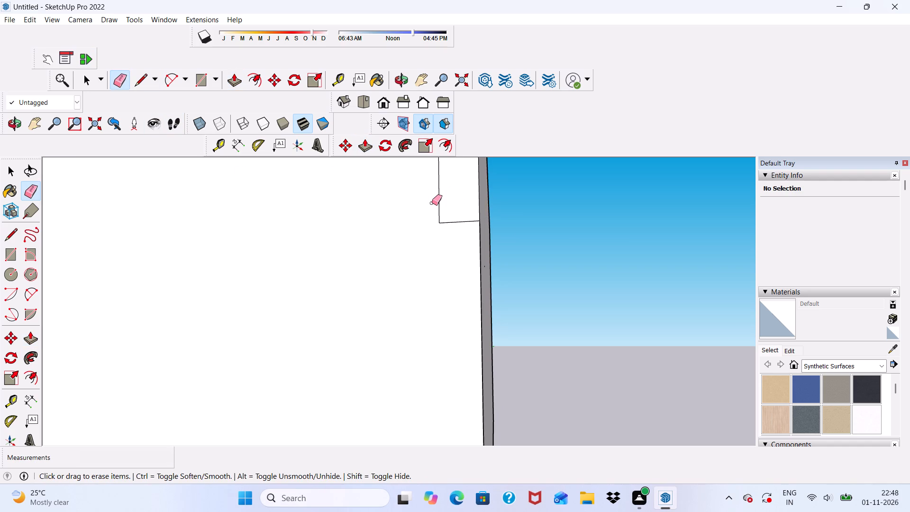
drag(429, 202, 452, 229)
click(453, 227)
Erase the leftover horizontal edge just below the roof's front edge on the front panel.
scroll(448, 219, down, 11)
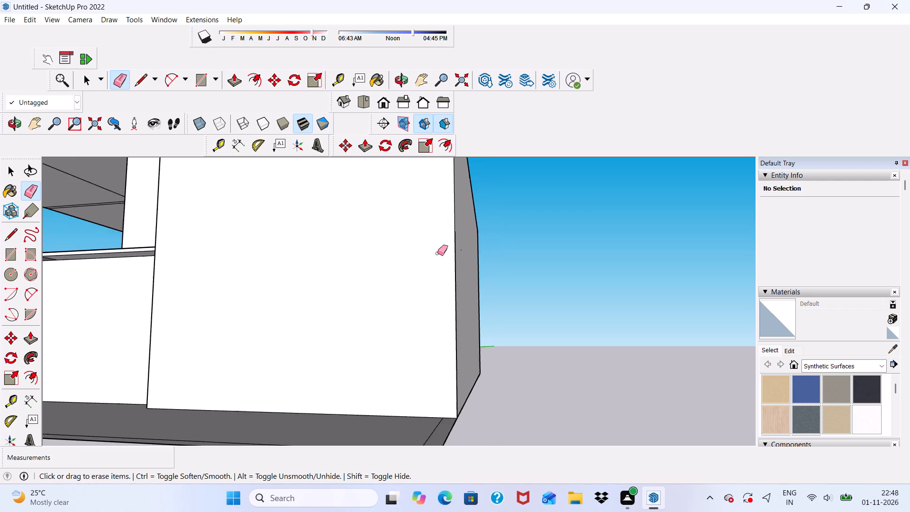
scroll(421, 248, down, 10)
scroll(419, 246, up, 1)
scroll(417, 245, down, 4)
scroll(419, 256, up, 7)
middle_drag(398, 230, 413, 259)
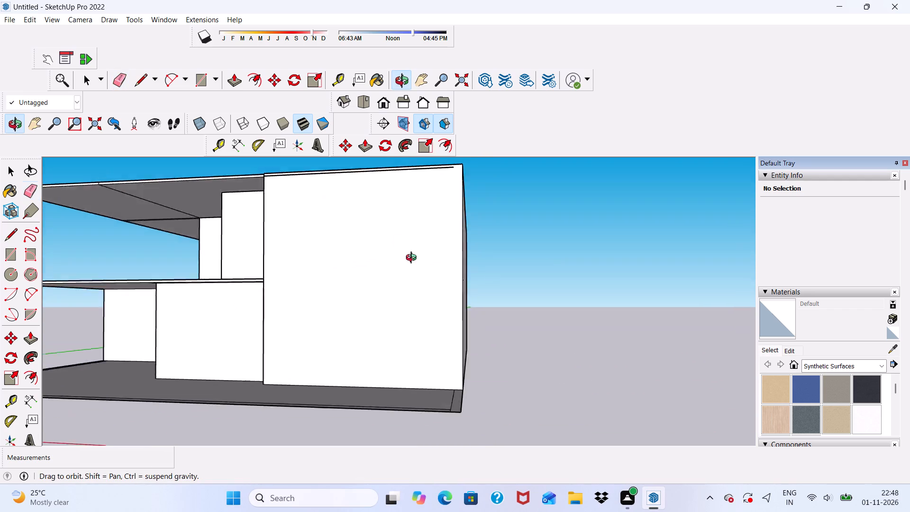
middle_drag(413, 259, 443, 317)
scroll(488, 215, up, 5)
scroll(491, 253, up, 8)
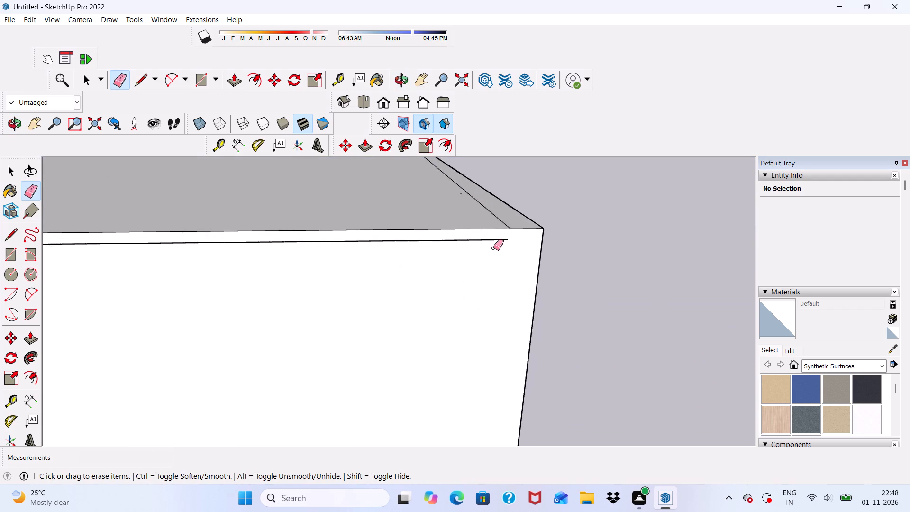
scroll(493, 248, up, 3)
click(484, 238)
Examine the full-height front panel, the roof corner and the adjoining storeys from several angles.
scroll(468, 228, down, 6)
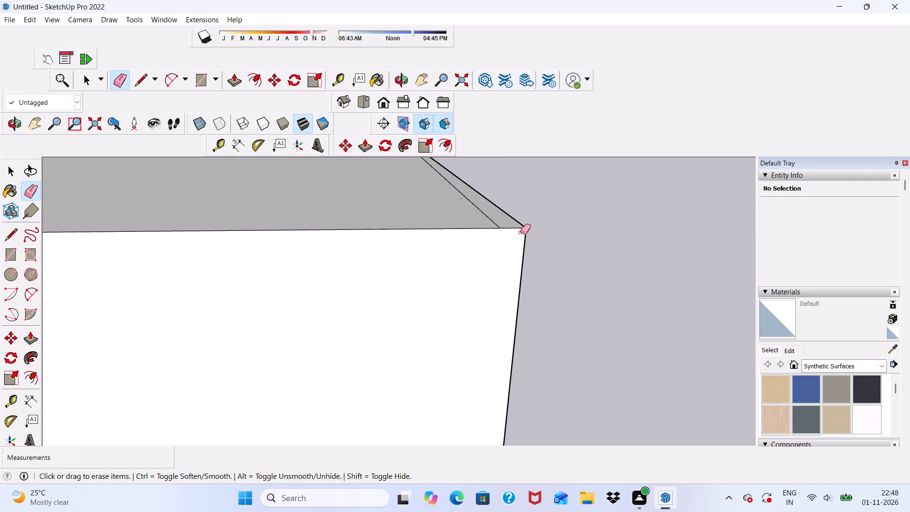
scroll(520, 232, down, 10)
middle_drag(246, 268, 325, 250)
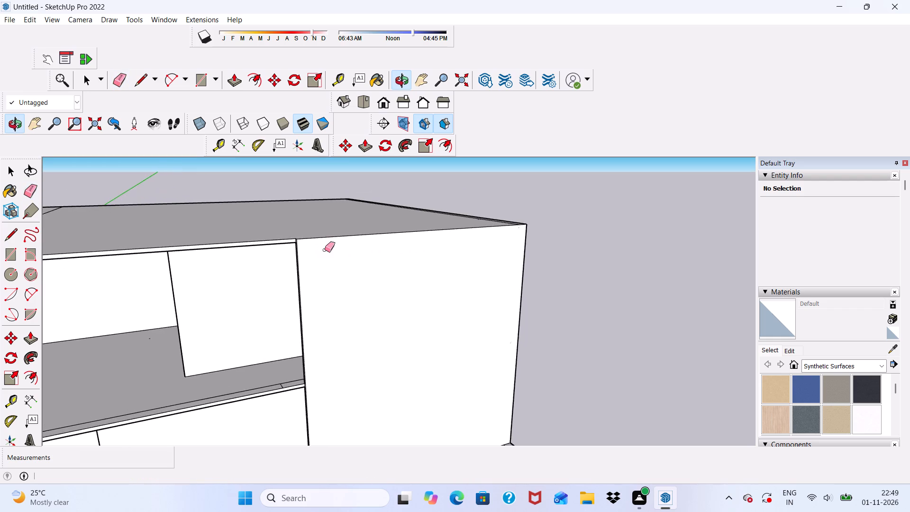
scroll(331, 248, up, 1)
scroll(340, 248, down, 4)
middle_drag(402, 277, 395, 269)
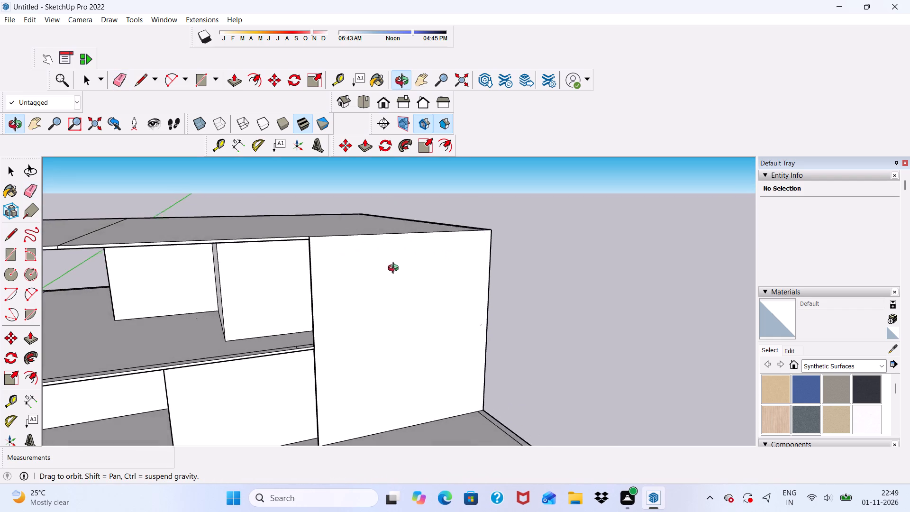
middle_drag(395, 269, 366, 295)
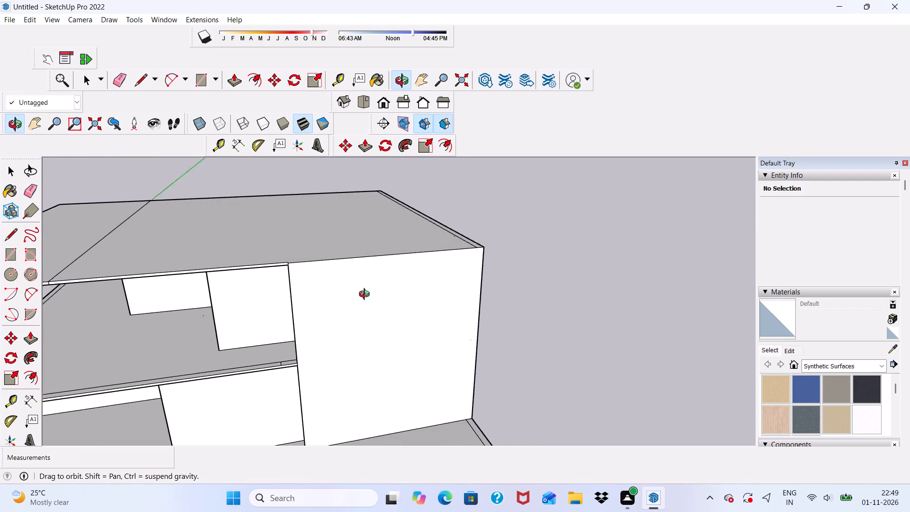
middle_drag(366, 295, 318, 284)
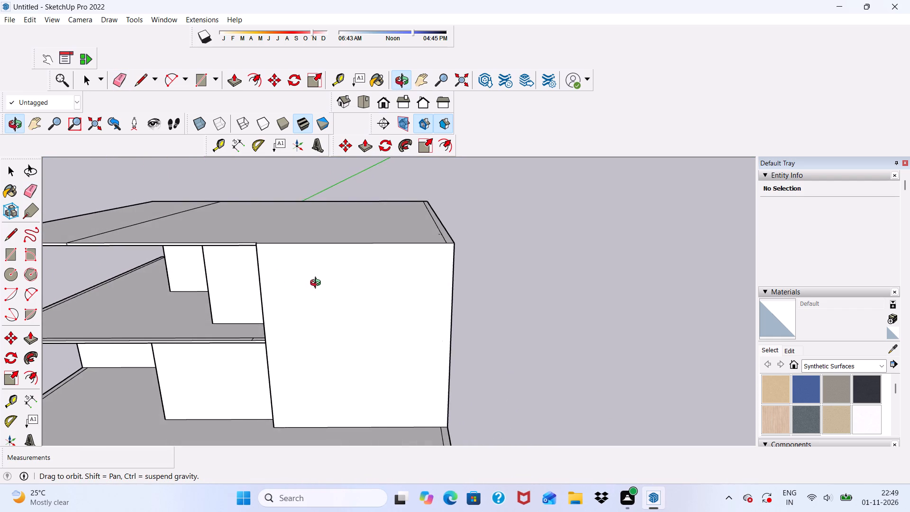
middle_drag(318, 284, 323, 293)
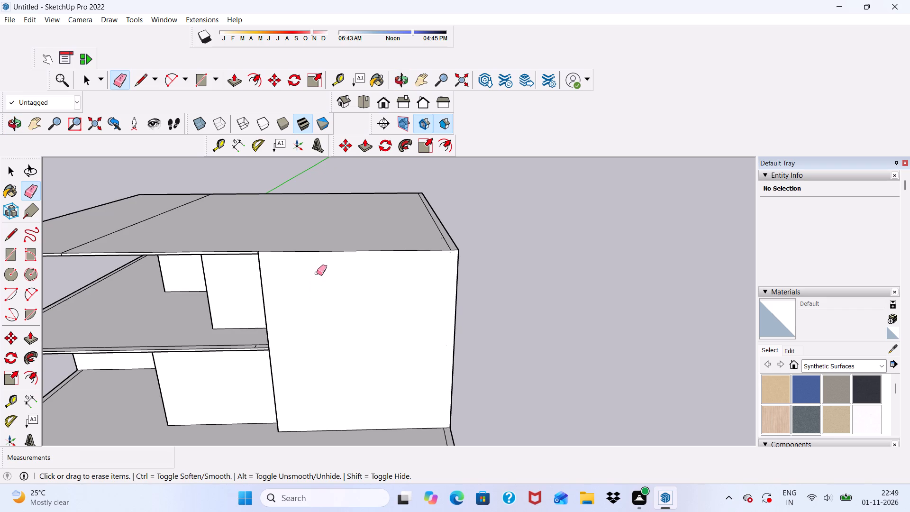
scroll(331, 281, down, 4)
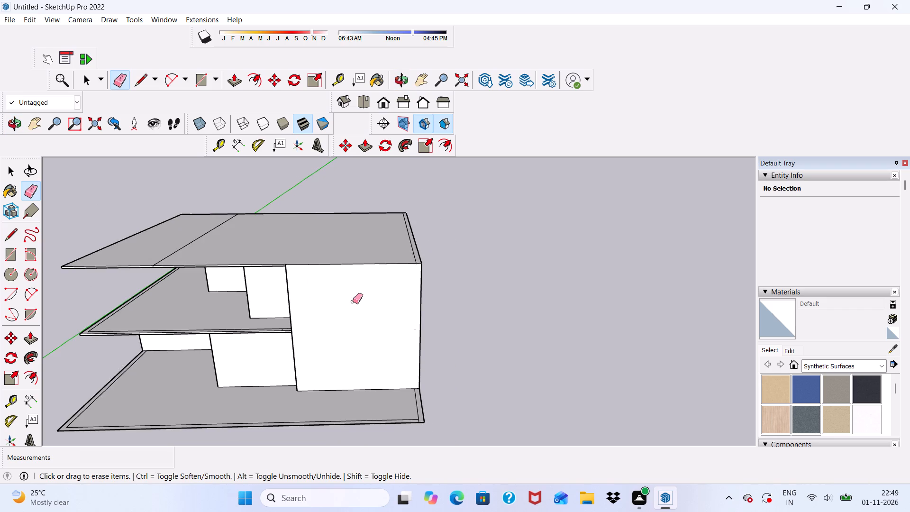
middle_drag(355, 246, 346, 188)
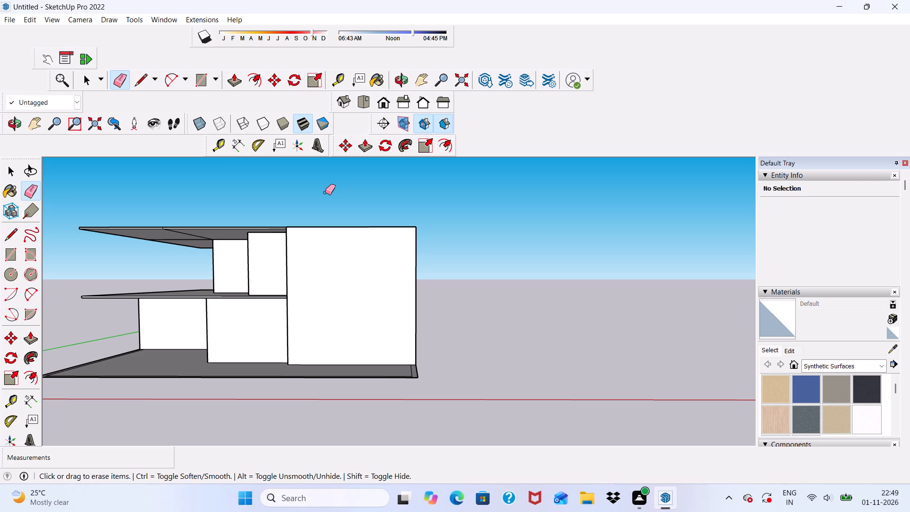
scroll(365, 241, down, 2)
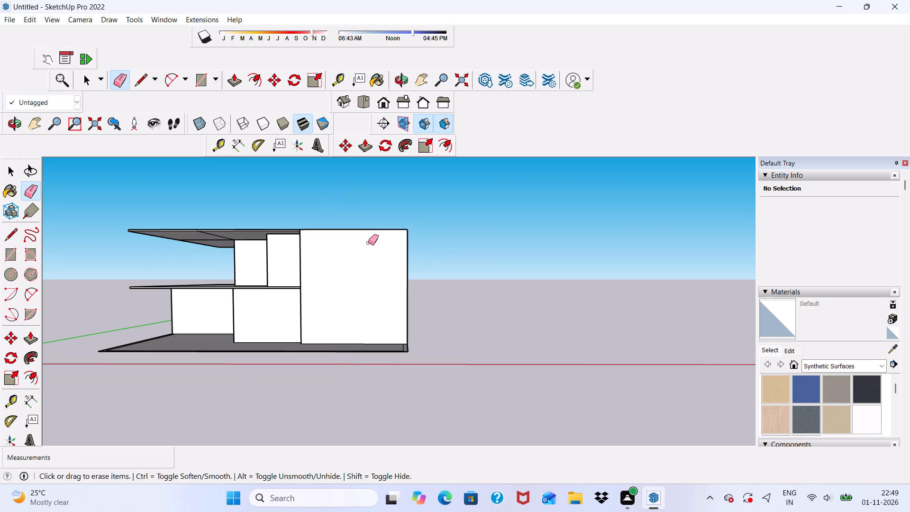
middle_drag(329, 288, 346, 281)
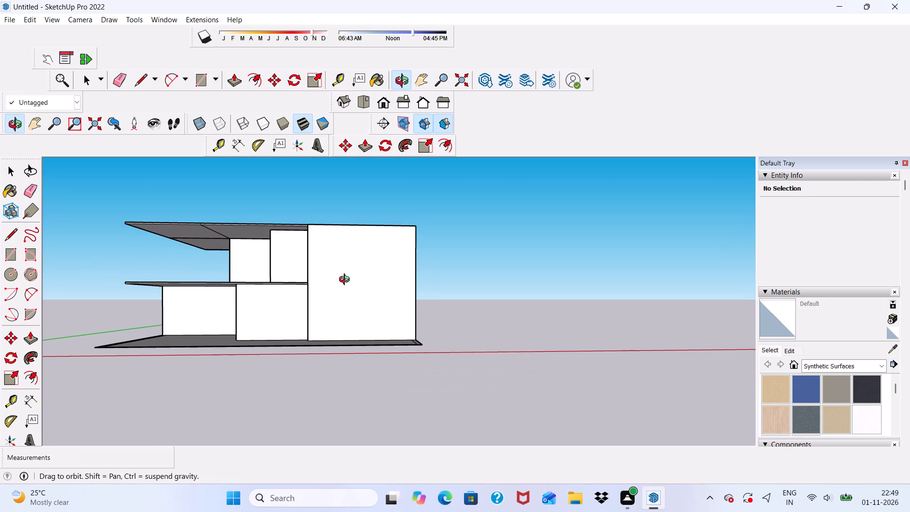
middle_drag(346, 281, 347, 281)
scroll(401, 251, up, 5)
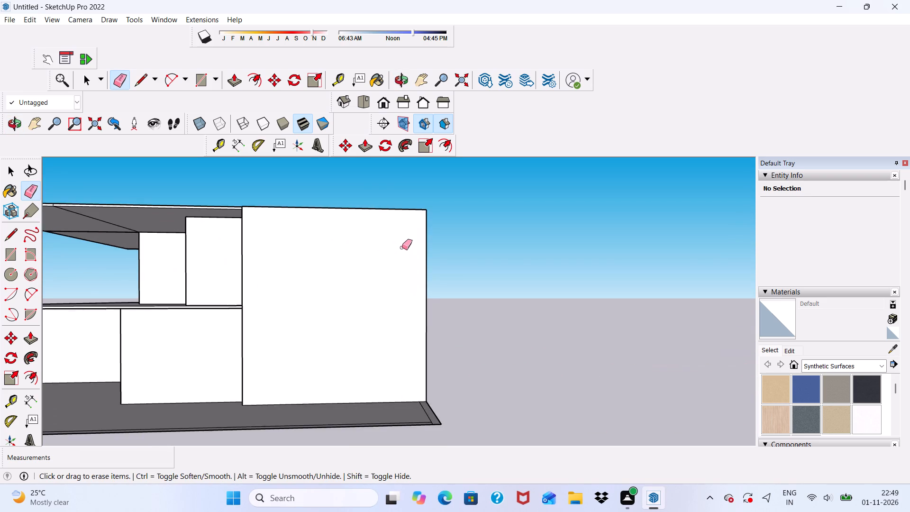
middle_drag(418, 242, 366, 291)
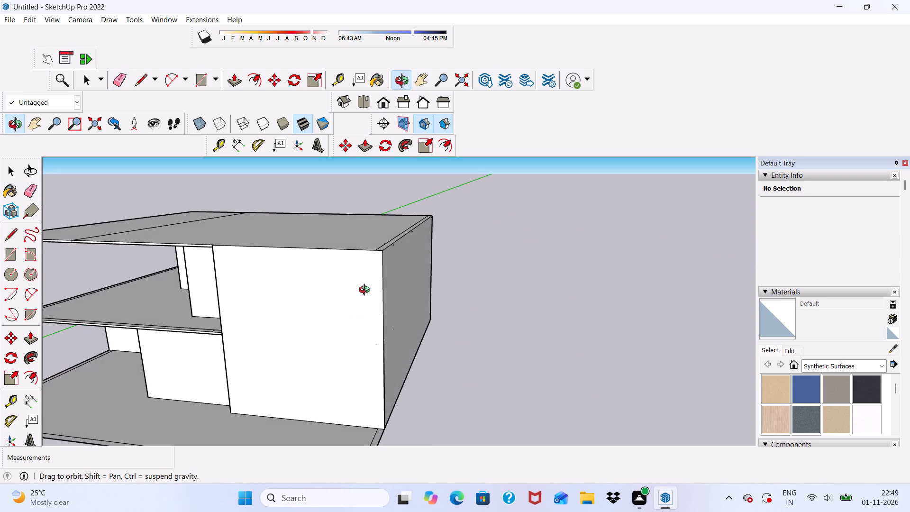
middle_drag(366, 291, 388, 302)
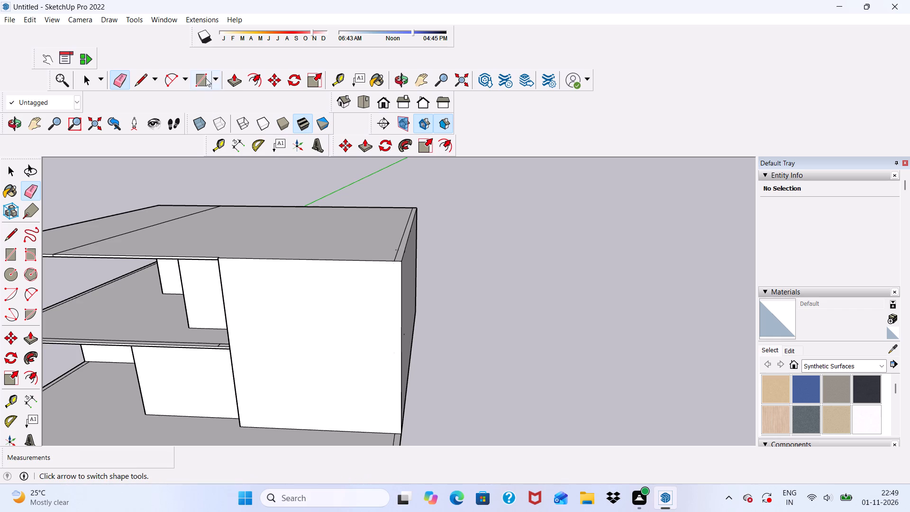
Draw a full-height rectangle about 1'10" wide along the outer end of the front panel's face, from base to roof edge.
click(198, 78)
scroll(437, 391, down, 1)
middle_drag(427, 406, 658, 341)
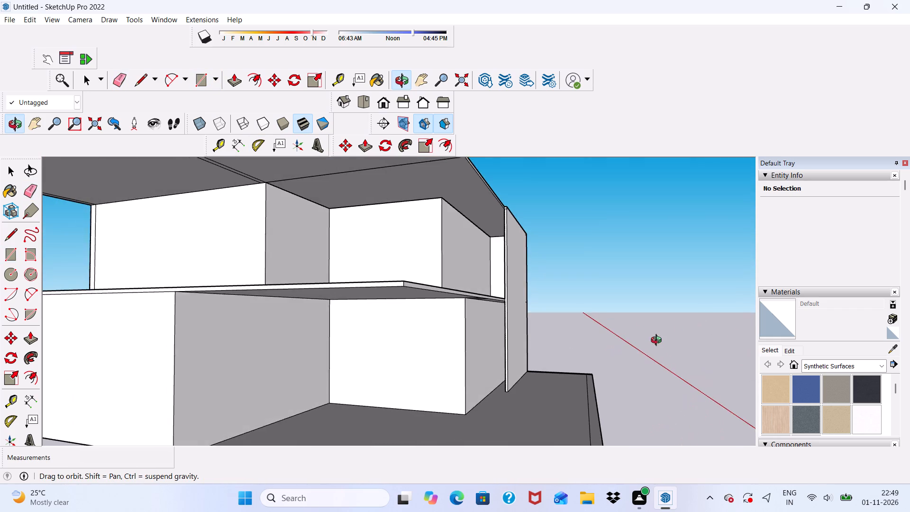
middle_drag(658, 341, 662, 343)
middle_drag(579, 336, 376, 350)
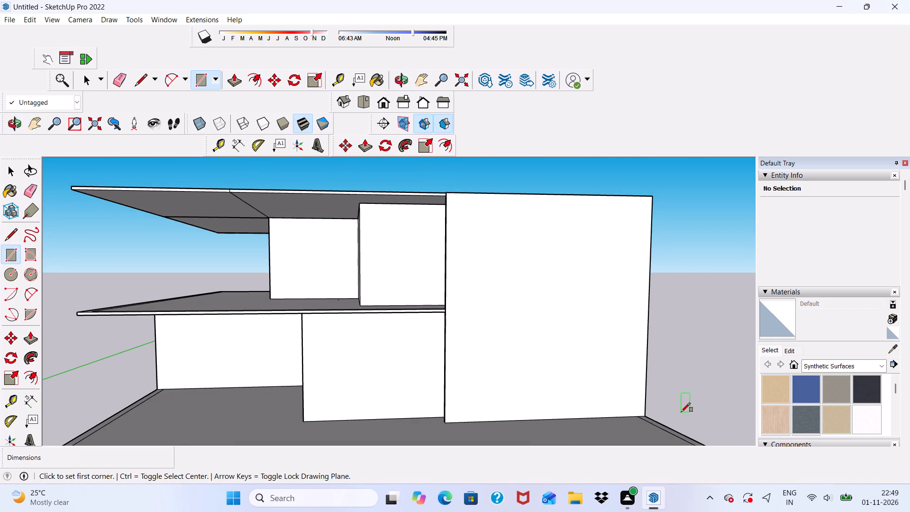
scroll(635, 414, up, 4)
click(646, 417)
scroll(616, 403, down, 2)
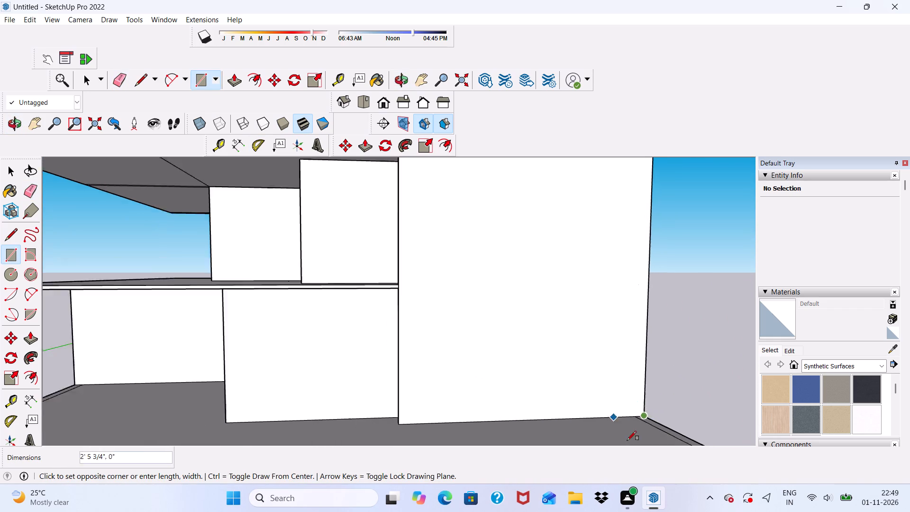
scroll(627, 440, down, 8)
scroll(646, 325, up, 5)
scroll(597, 253, up, 3)
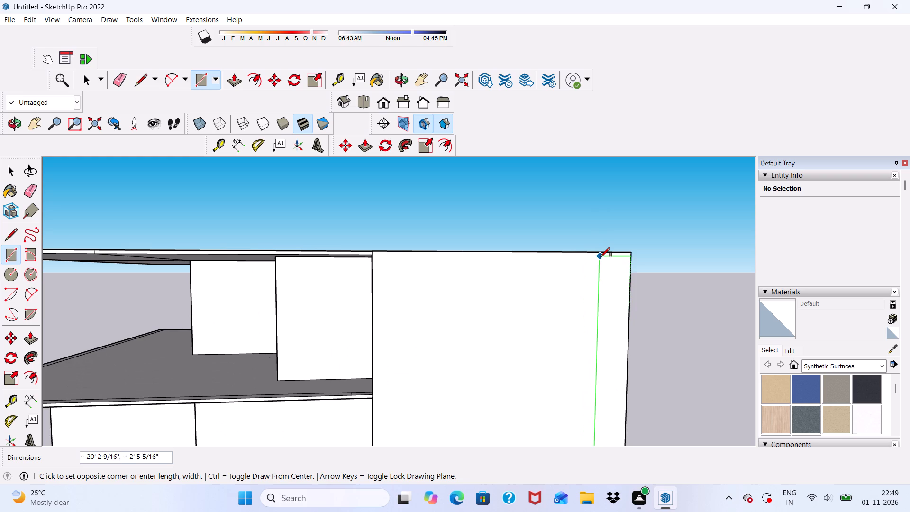
scroll(593, 256, up, 4)
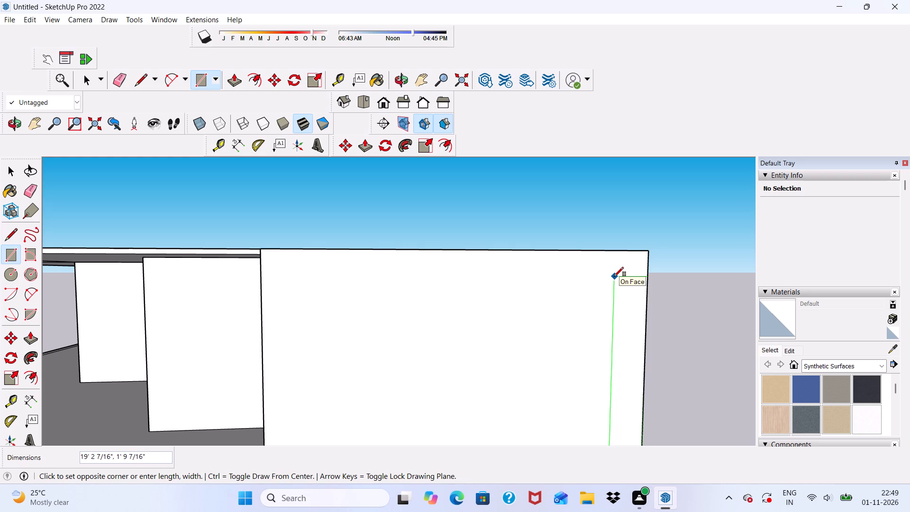
scroll(617, 247, up, 2)
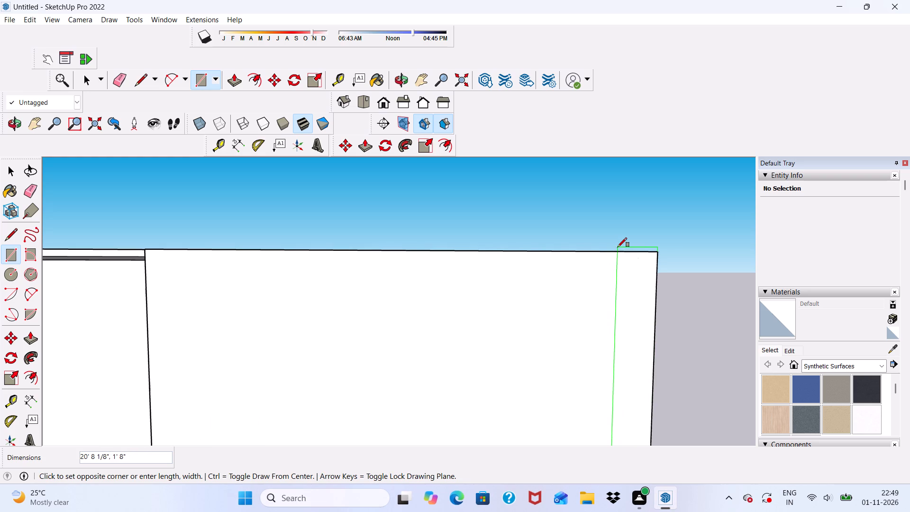
click(613, 252)
Push/Pull the narrow full-height end strip 2' outward from the front panel.
scroll(563, 240, down, 4)
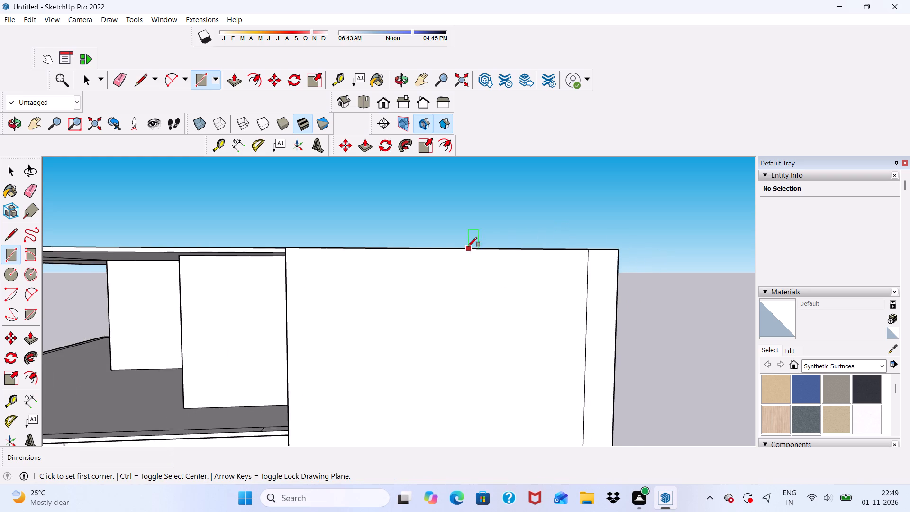
scroll(468, 247, down, 5)
middle_drag(606, 334, 604, 380)
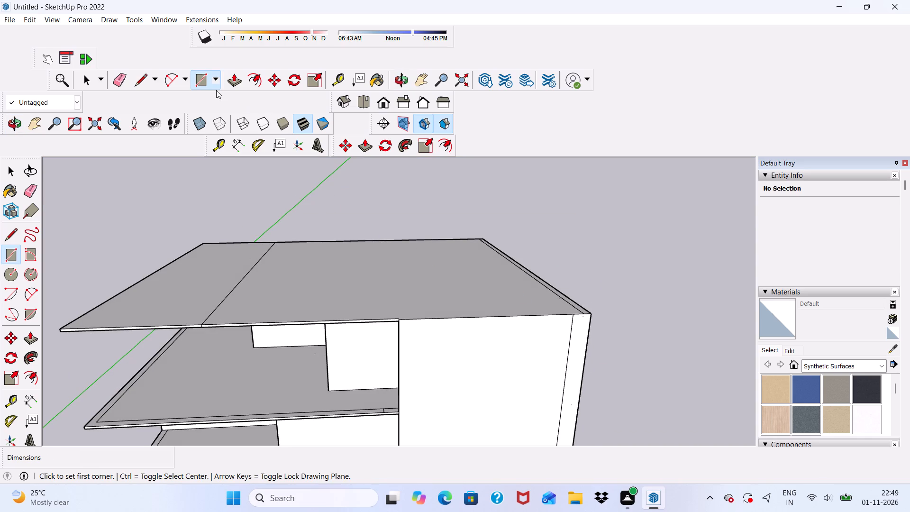
click(228, 78)
scroll(599, 347, up, 3)
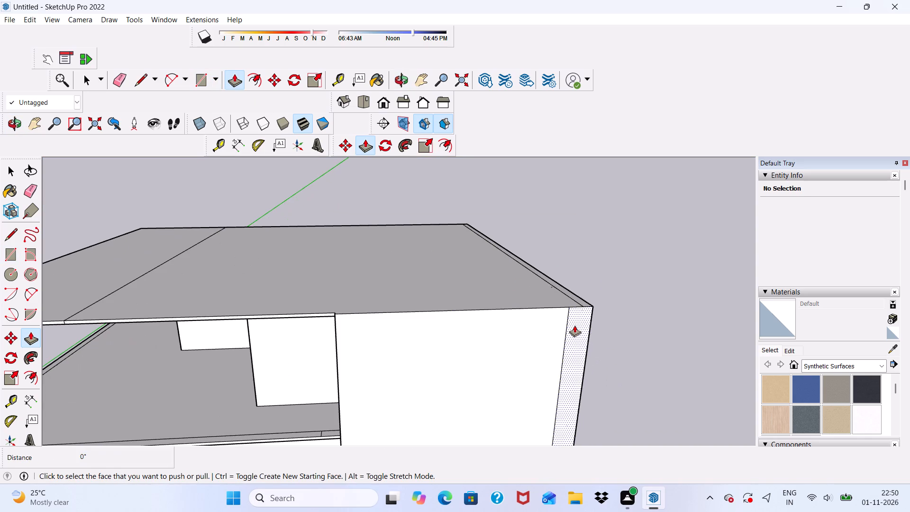
click(574, 325)
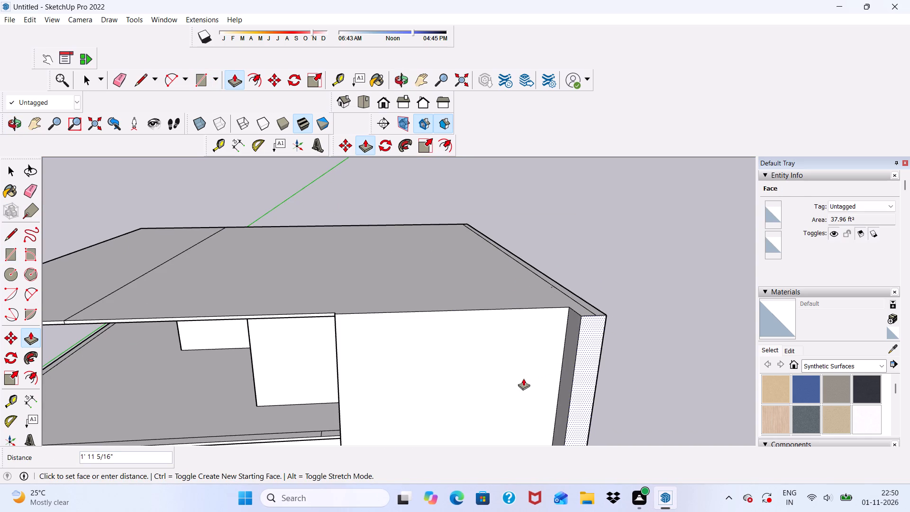
text(2')
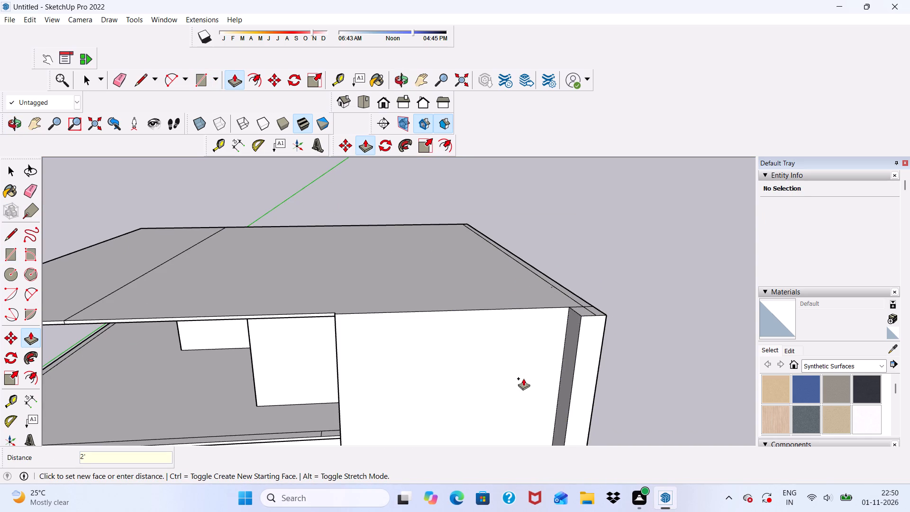
key(Return)
key(Return)
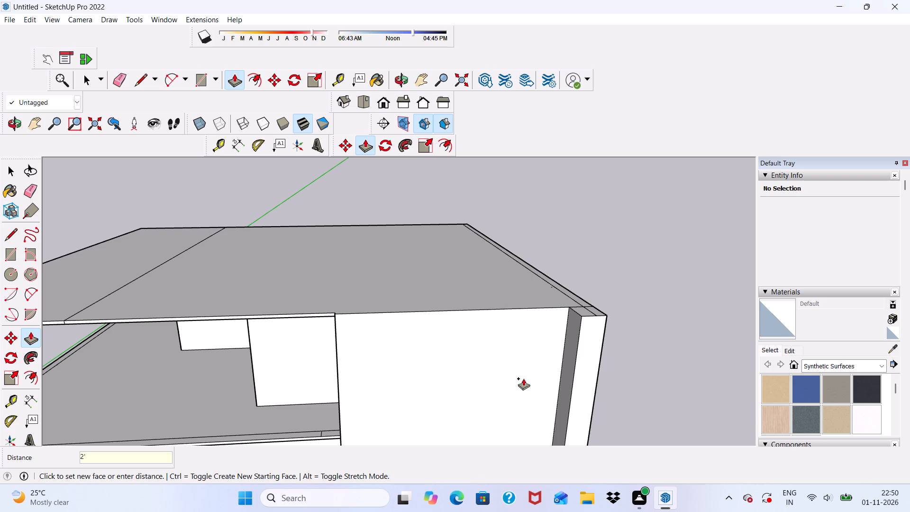
Erase the leftover edge on top of the projecting end strip where it meets the roof corner.
click(114, 80)
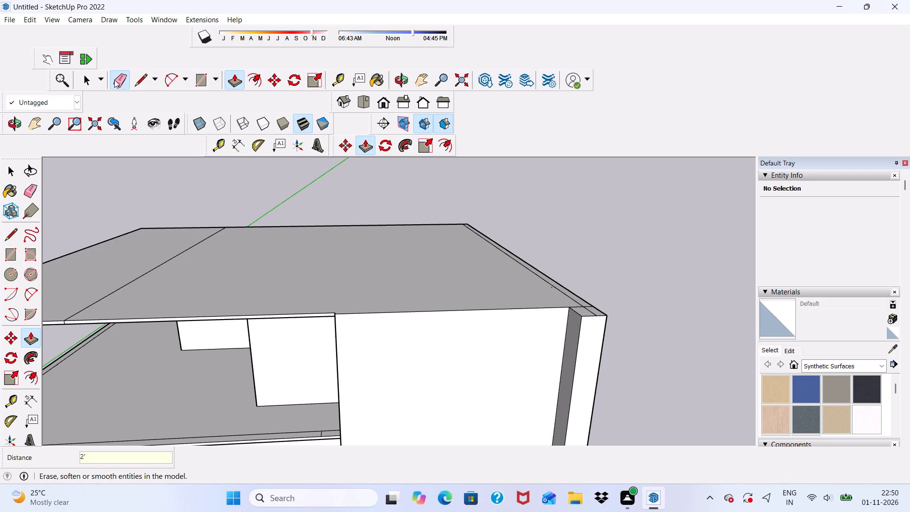
scroll(577, 334, up, 5)
click(596, 305)
scroll(597, 309, down, 3)
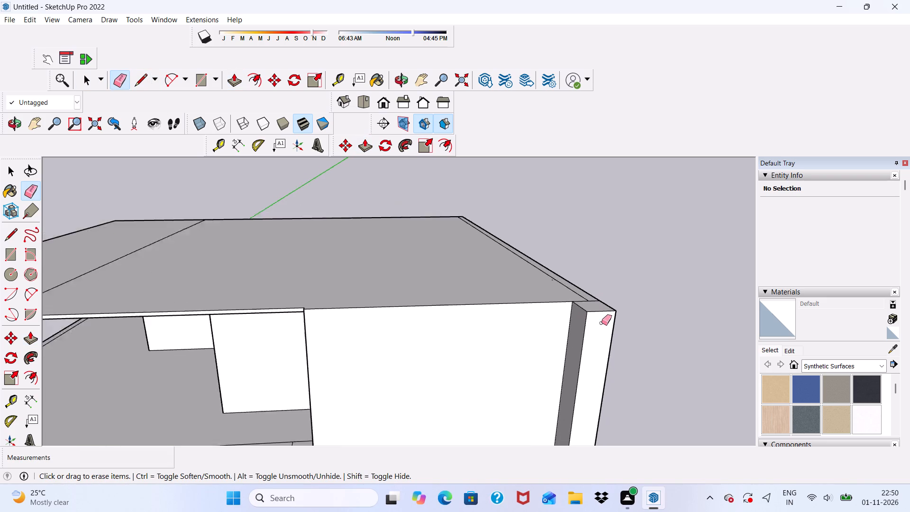
scroll(601, 323, down, 2)
middle_drag(599, 323, 568, 264)
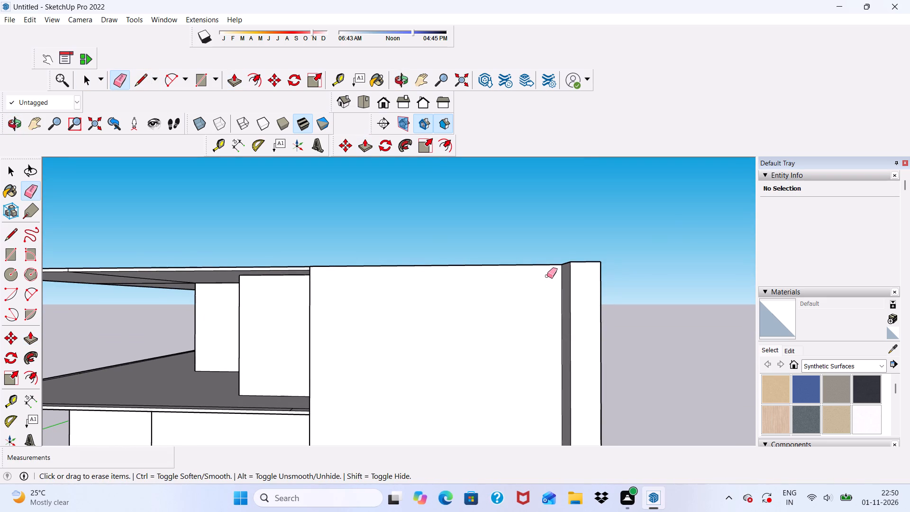
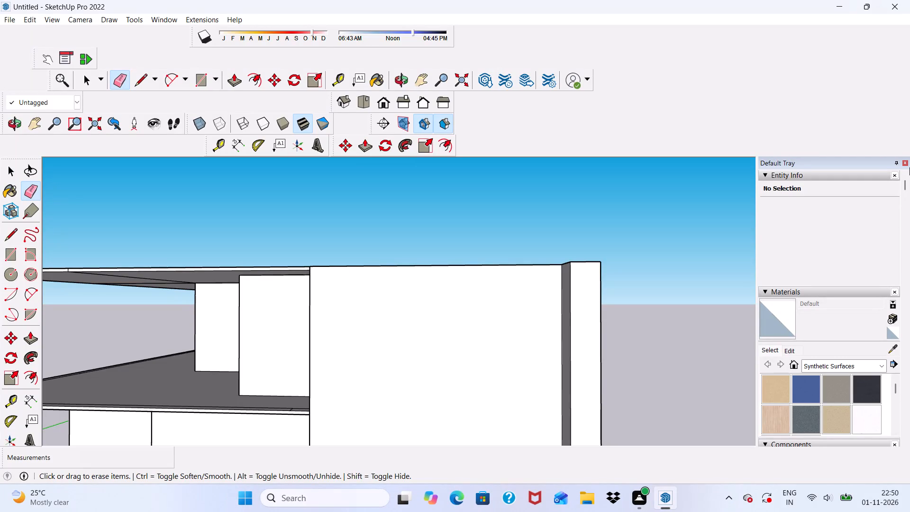
Draw a rectangle about 20' 4" by 9' 6" on the tall front wall, from its upper corner beside the end column to the bottom edge.
scroll(909, 212, down, 7)
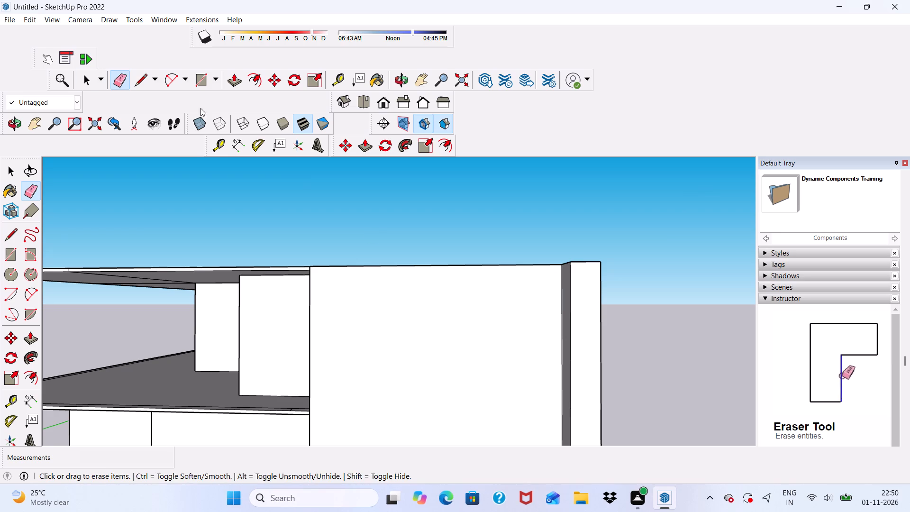
click(202, 75)
scroll(293, 241, down, 5)
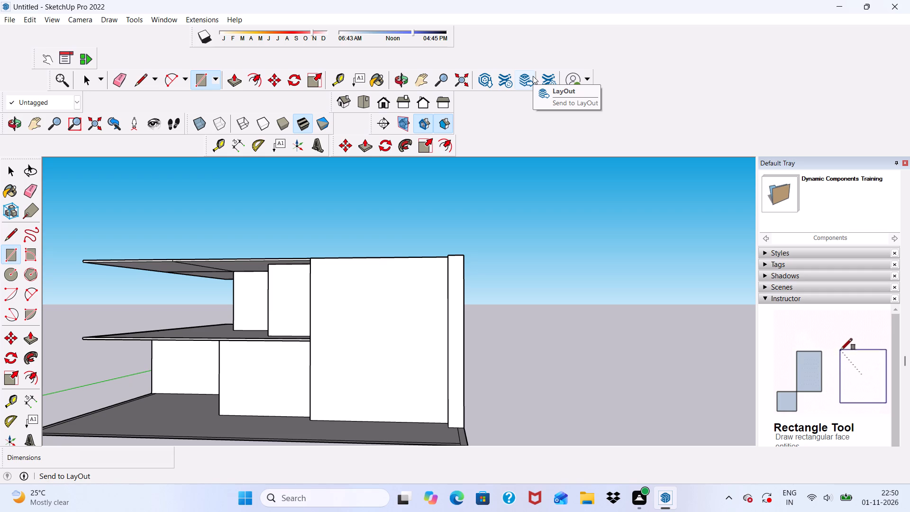
scroll(562, 80, down, 1)
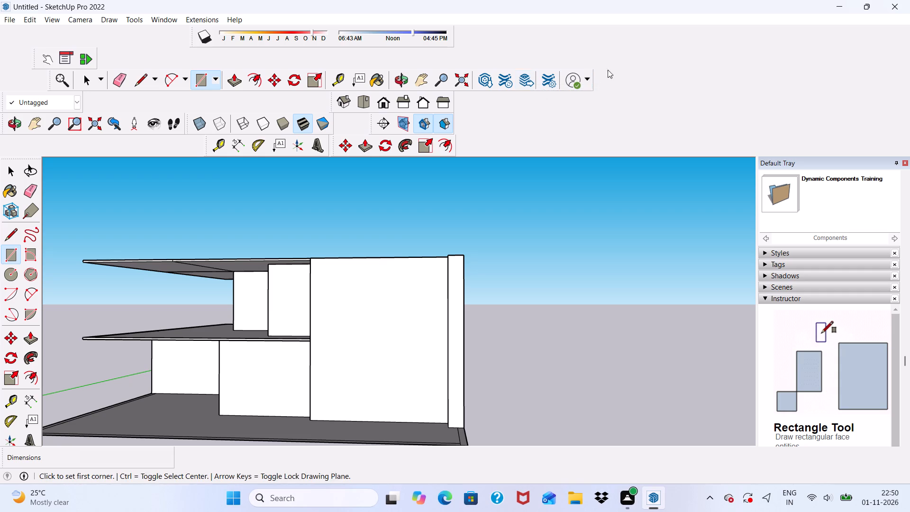
middle_drag(409, 267, 451, 293)
scroll(458, 294, up, 6)
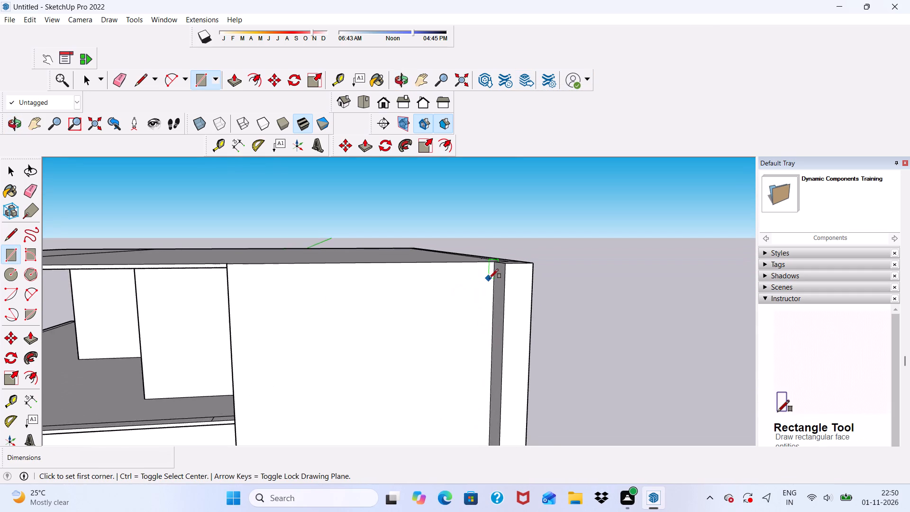
scroll(489, 278, up, 5)
click(494, 257)
scroll(355, 250, down, 11)
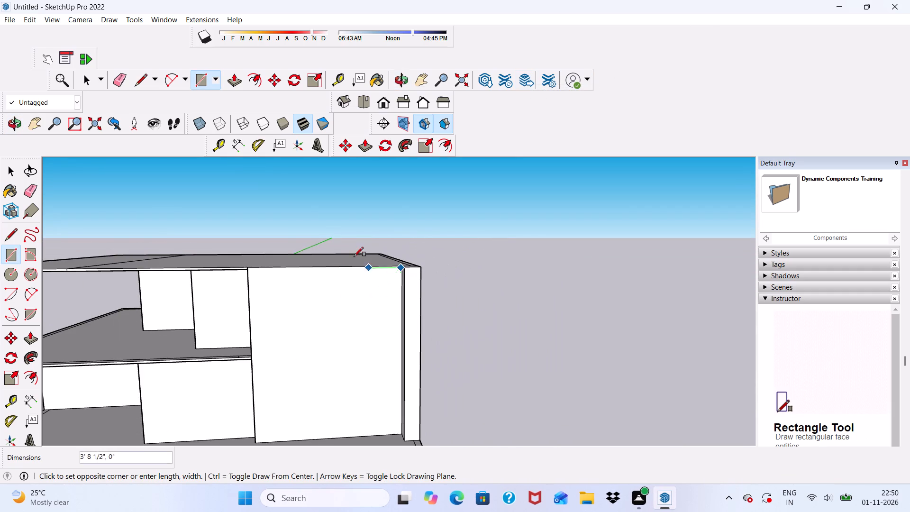
scroll(294, 226, down, 4)
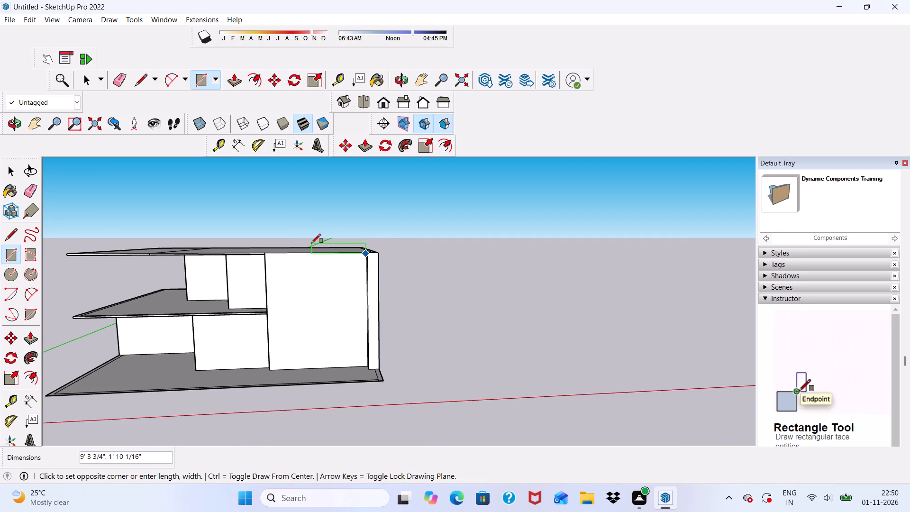
scroll(316, 246, down, 3)
scroll(305, 309, up, 2)
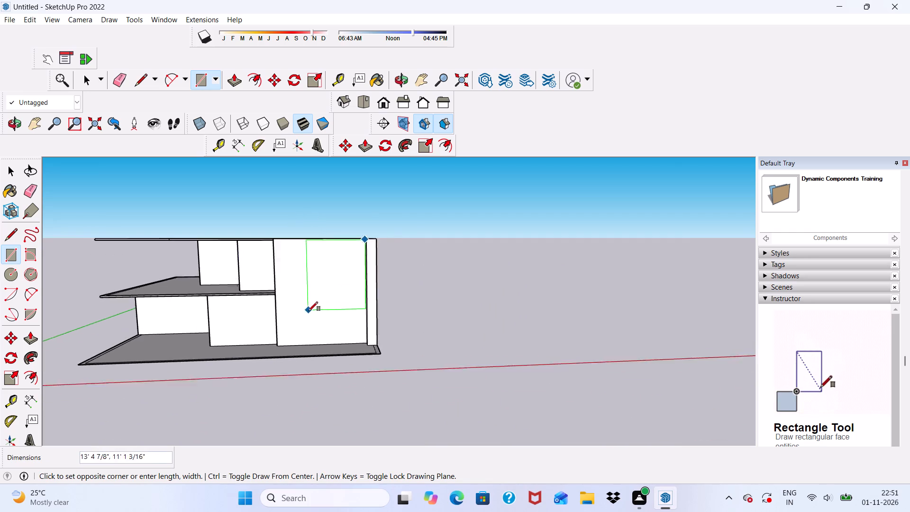
scroll(309, 311, up, 4)
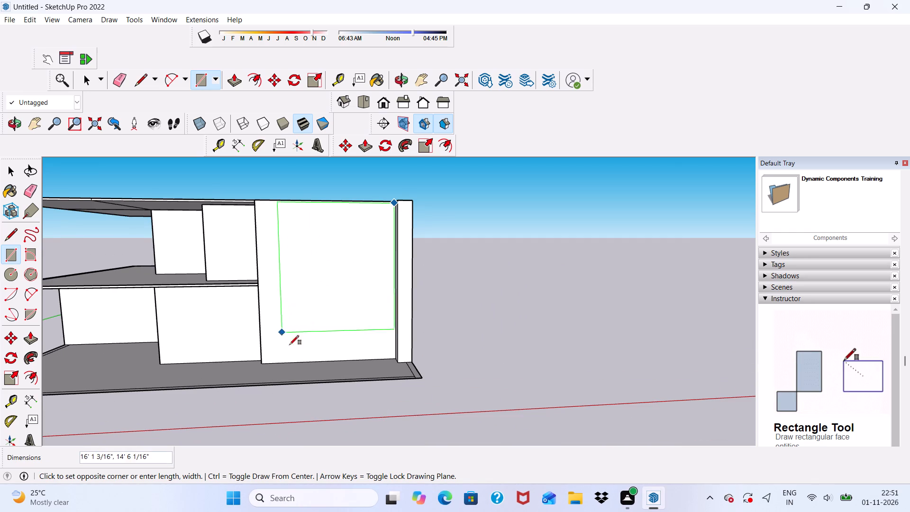
scroll(314, 365, up, 3)
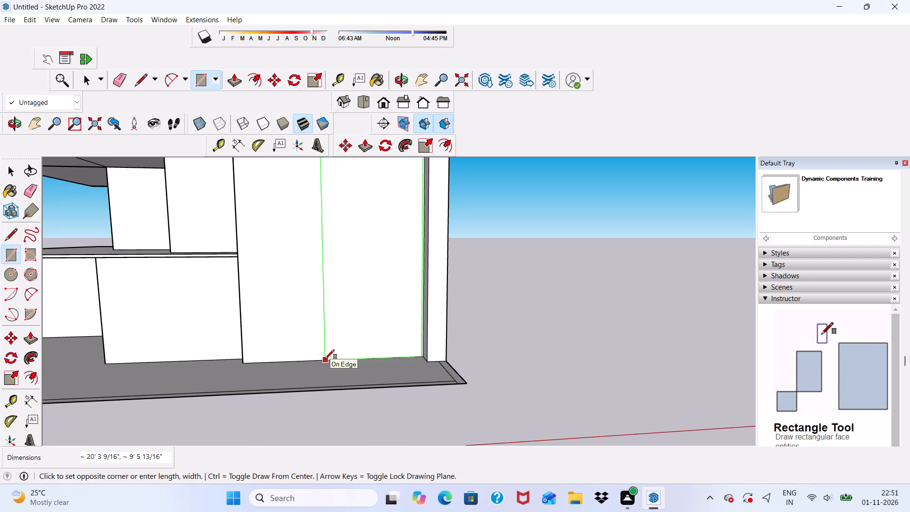
click(328, 359)
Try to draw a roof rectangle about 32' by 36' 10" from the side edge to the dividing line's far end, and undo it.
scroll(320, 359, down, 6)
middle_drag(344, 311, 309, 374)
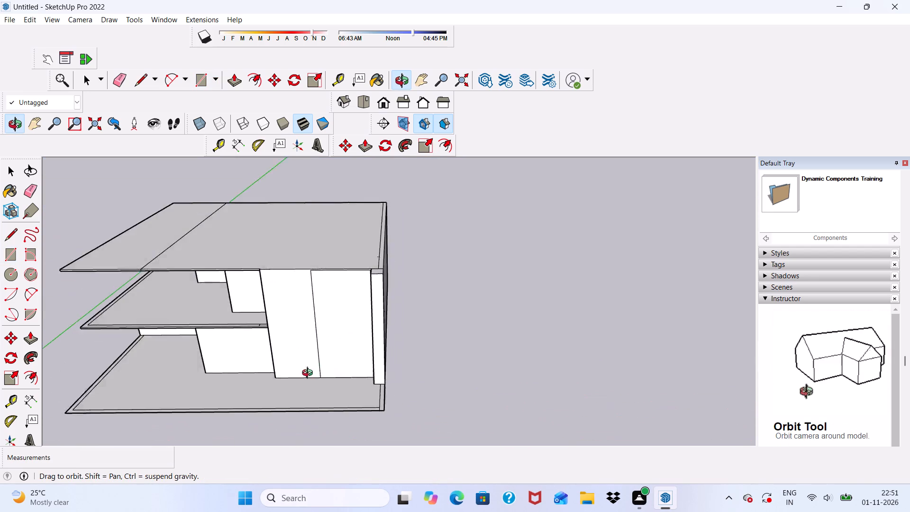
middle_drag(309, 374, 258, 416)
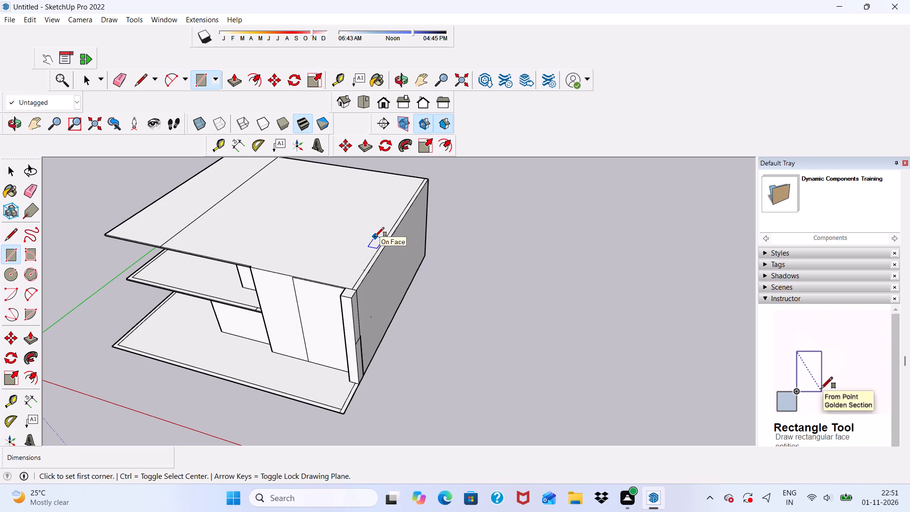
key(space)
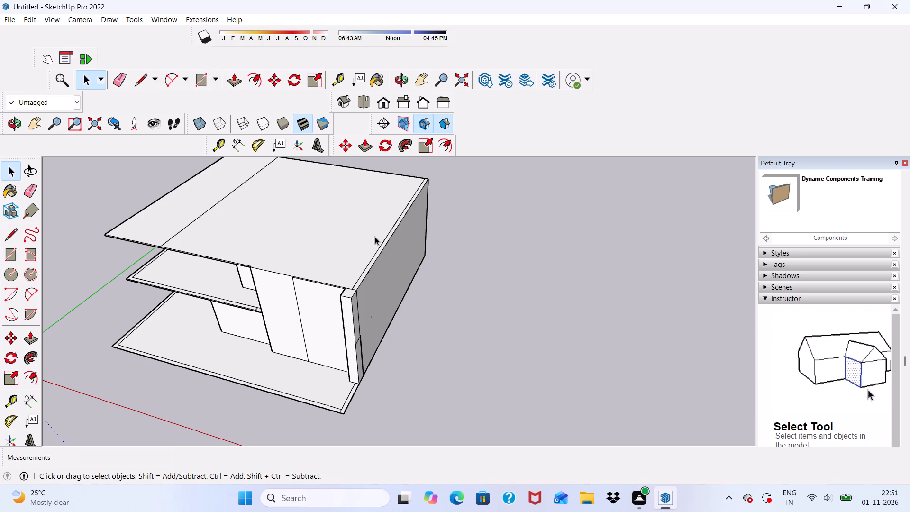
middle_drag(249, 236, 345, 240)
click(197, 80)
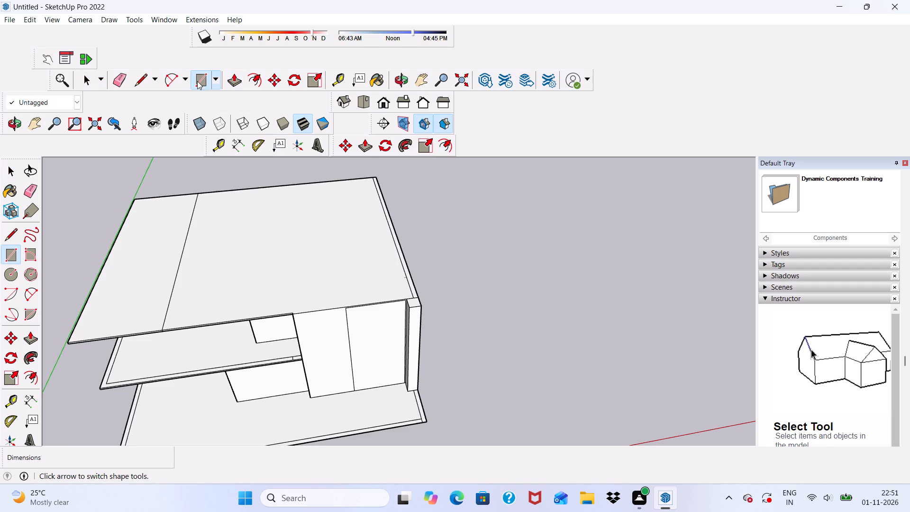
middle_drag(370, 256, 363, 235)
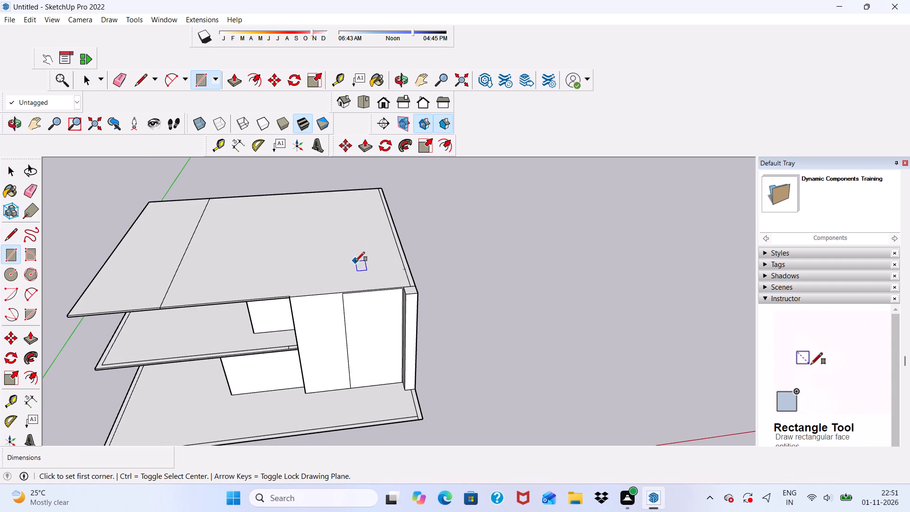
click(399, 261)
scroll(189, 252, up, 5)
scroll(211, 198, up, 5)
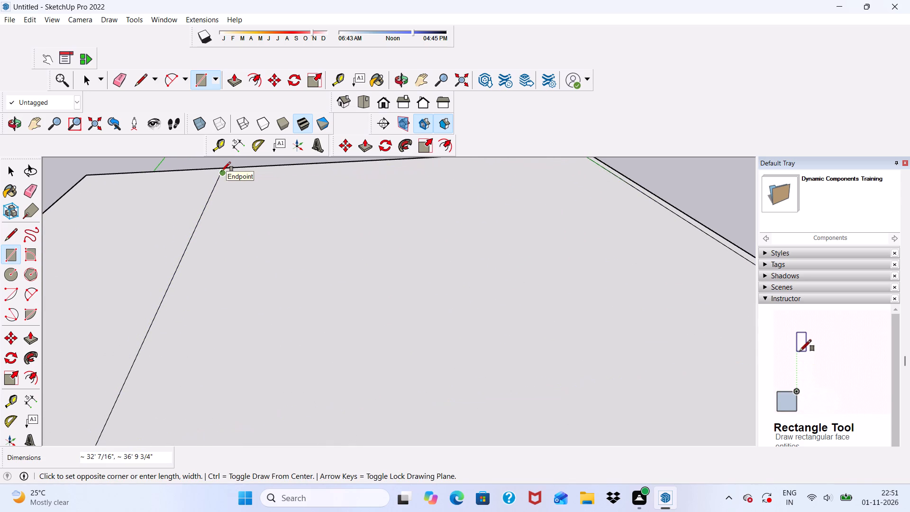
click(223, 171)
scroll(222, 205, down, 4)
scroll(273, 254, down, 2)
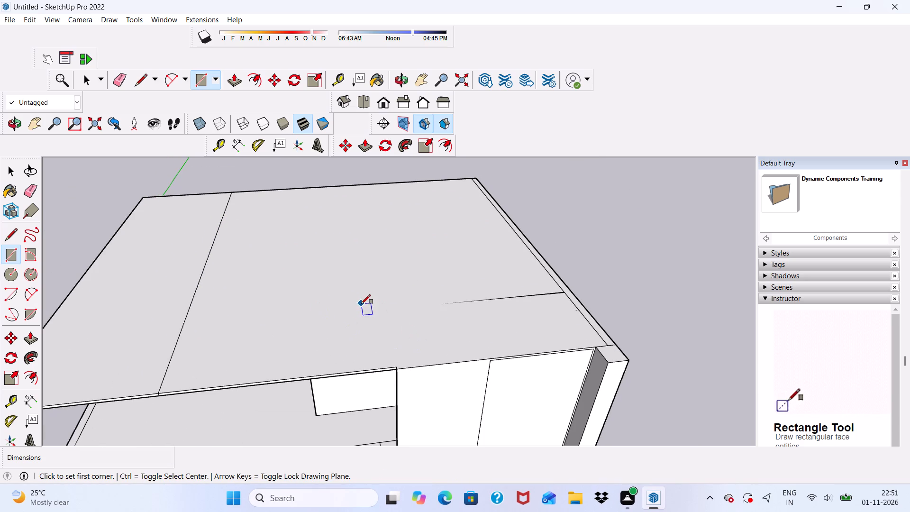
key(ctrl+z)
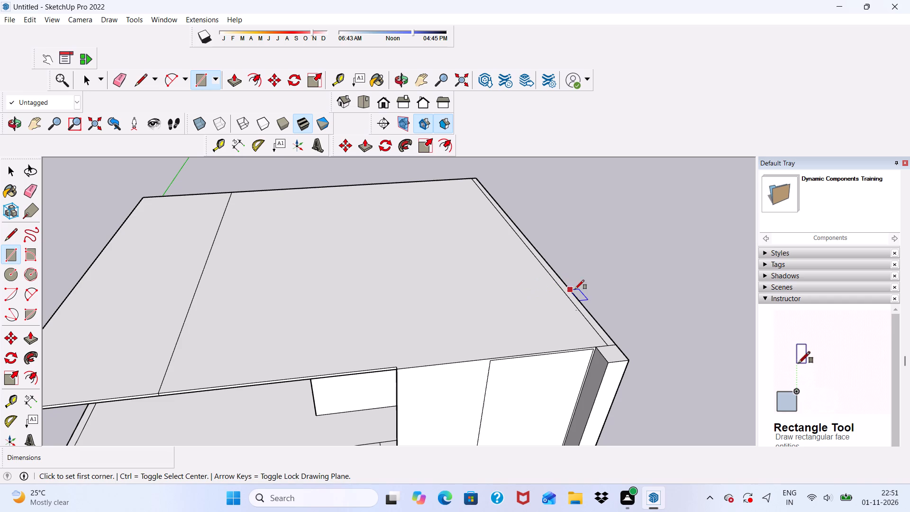
Draw a rectangle about 33' 8" by 36' 10" on the roof, from the inner side line to the dividing line's far end.
click(568, 298)
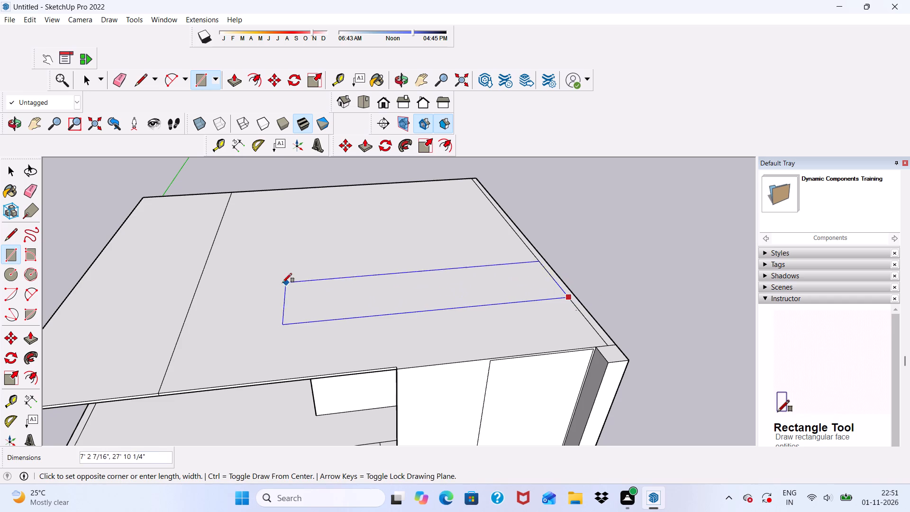
click(227, 195)
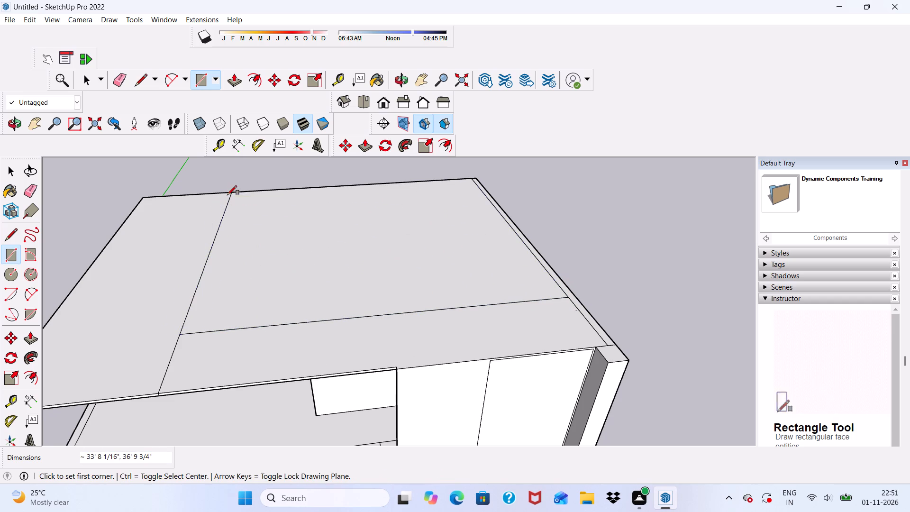
Push/Pull the new roof rectangle upward by 3' to form a raised block.
key(space)
click(303, 247)
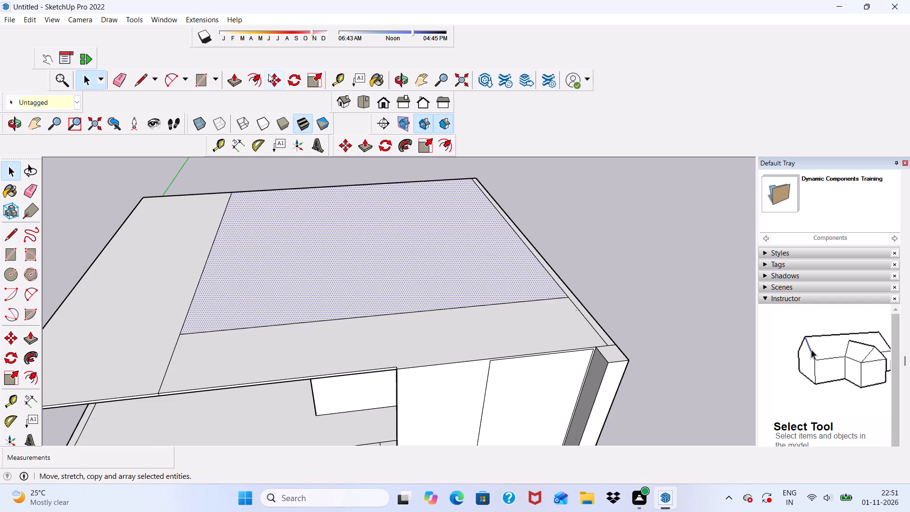
click(238, 81)
click(308, 283)
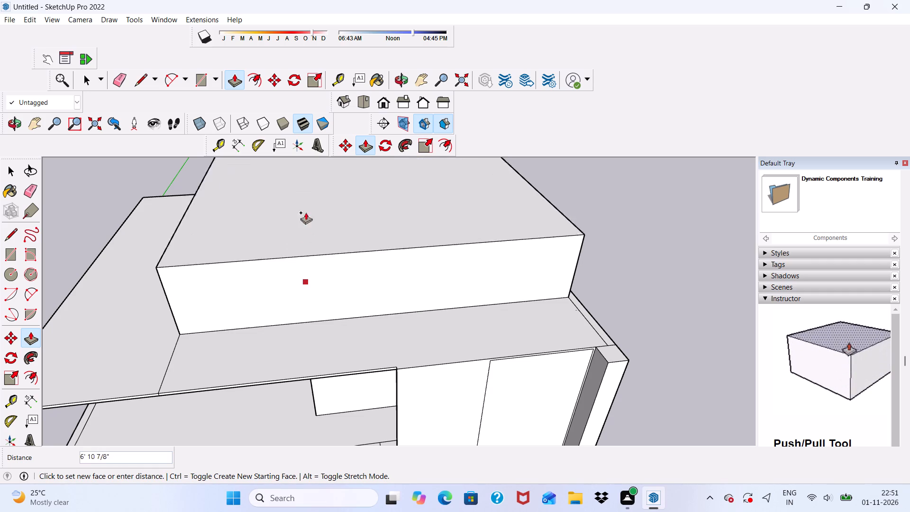
text(3')
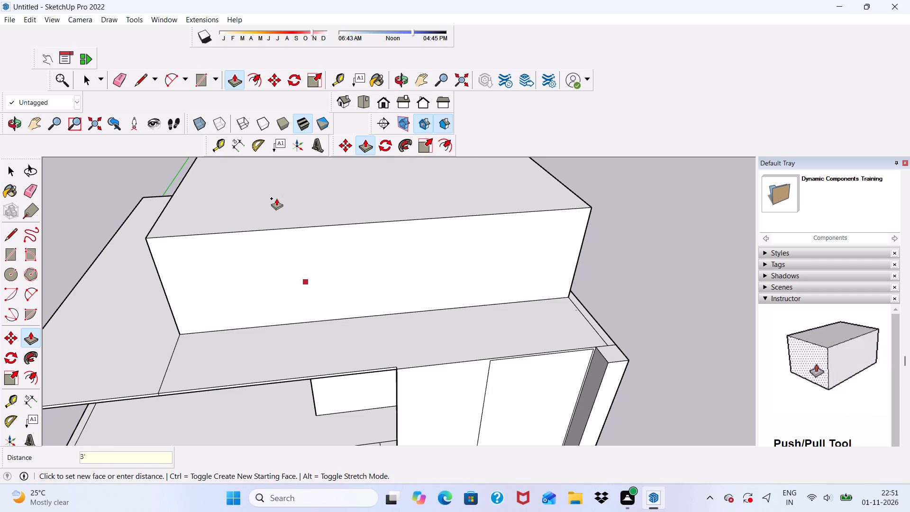
key(Return)
Push/Pull the front face of the raised roof block outward about 3' 6" toward the front wall.
scroll(287, 219, down, 3)
middle_drag(318, 300, 286, 179)
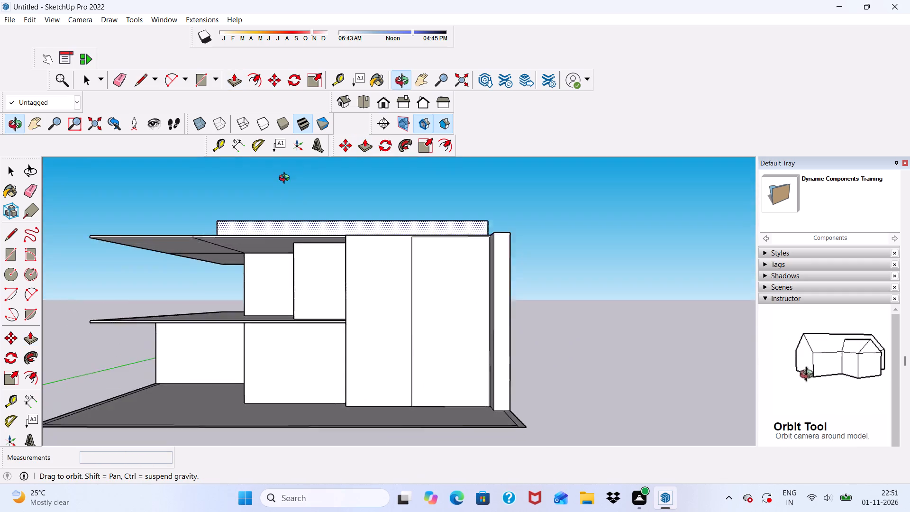
middle_drag(286, 179, 288, 184)
scroll(417, 217, up, 5)
scroll(425, 200, down, 2)
middle_drag(416, 210, 440, 212)
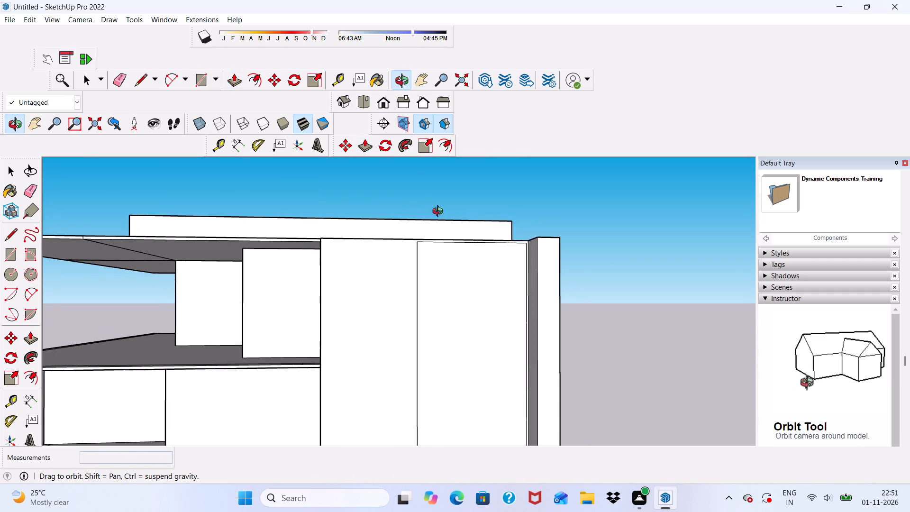
middle_drag(440, 212, 449, 249)
scroll(448, 250, up, 6)
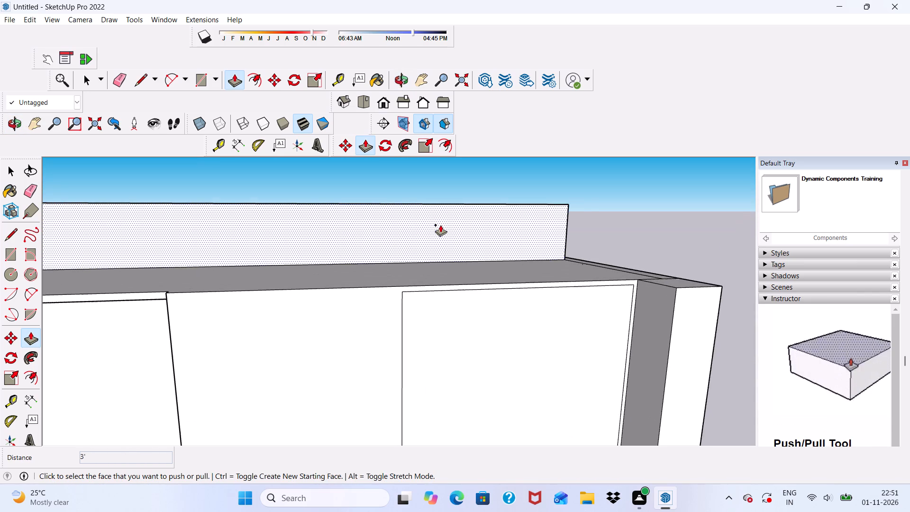
click(440, 225)
click(458, 238)
Examine the extended roof block's massing and its relation to the walls from the front and from above.
scroll(451, 233, down, 5)
middle_drag(478, 270, 442, 298)
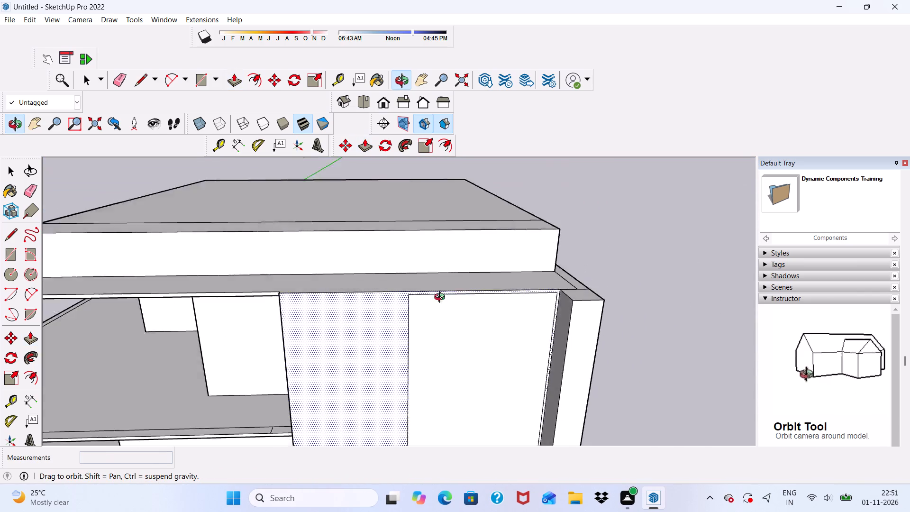
middle_drag(442, 298, 419, 298)
middle_drag(373, 244, 393, 205)
scroll(408, 204, down, 5)
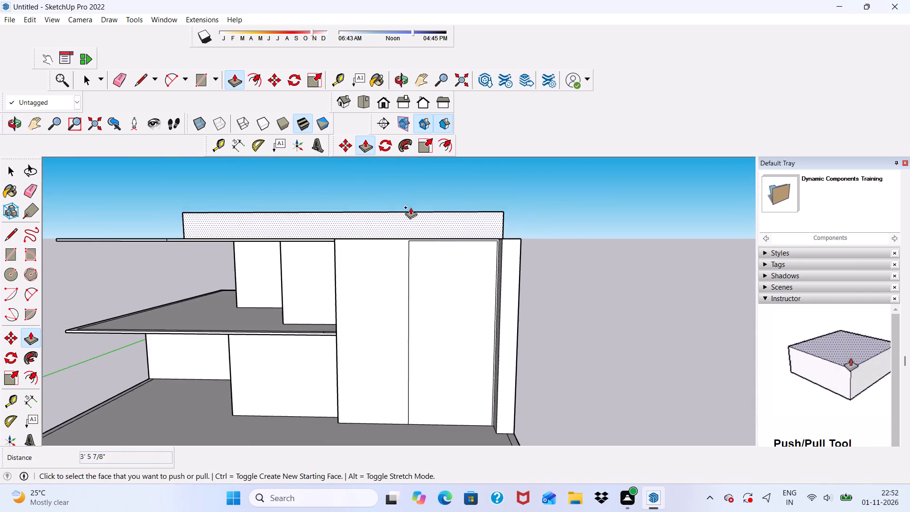
scroll(410, 207, down, 3)
middle_drag(362, 166, 386, 168)
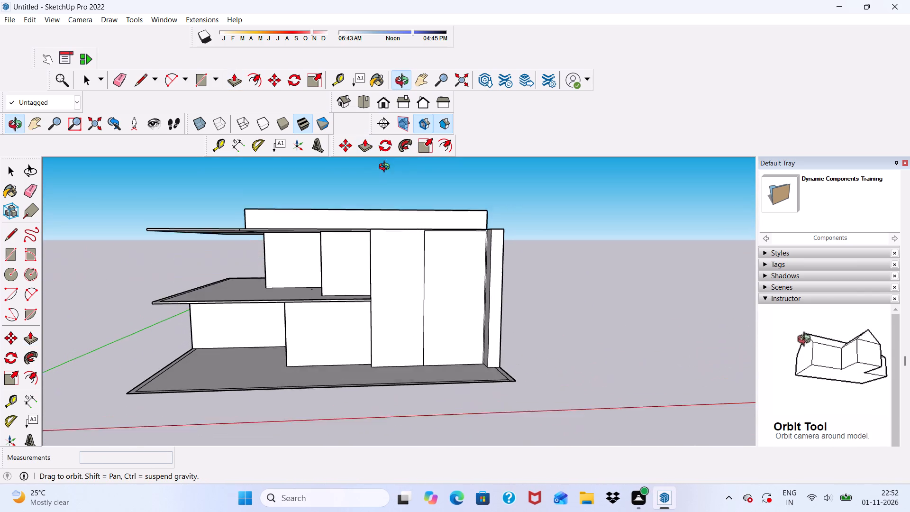
middle_drag(386, 168, 380, 173)
click(383, 98)
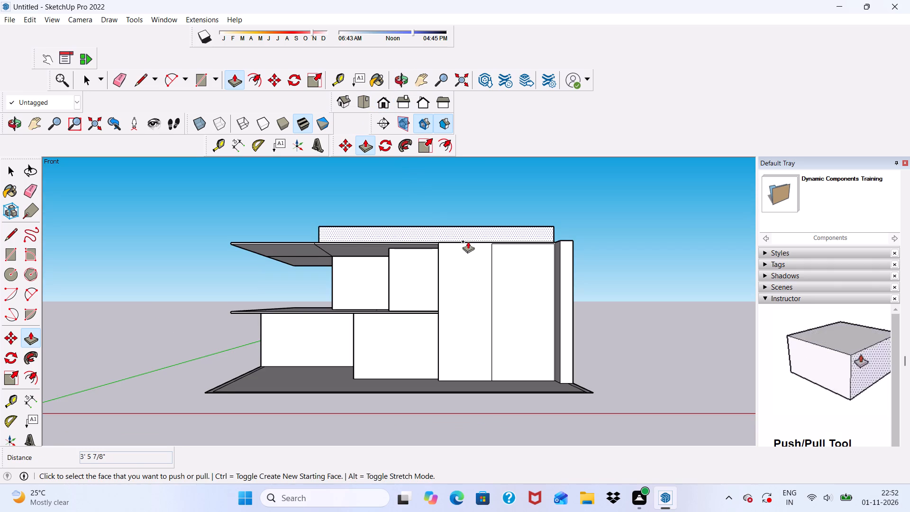
middle_drag(470, 240, 452, 247)
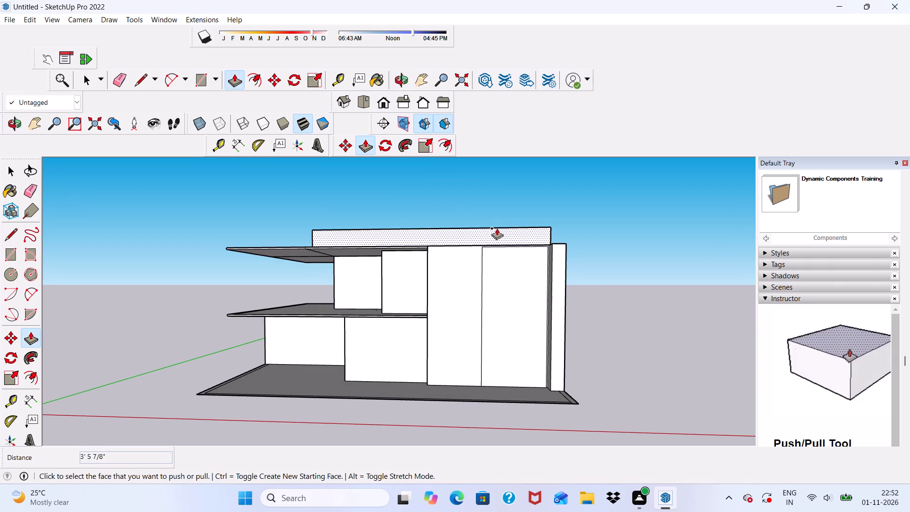
middle_drag(497, 251, 509, 287)
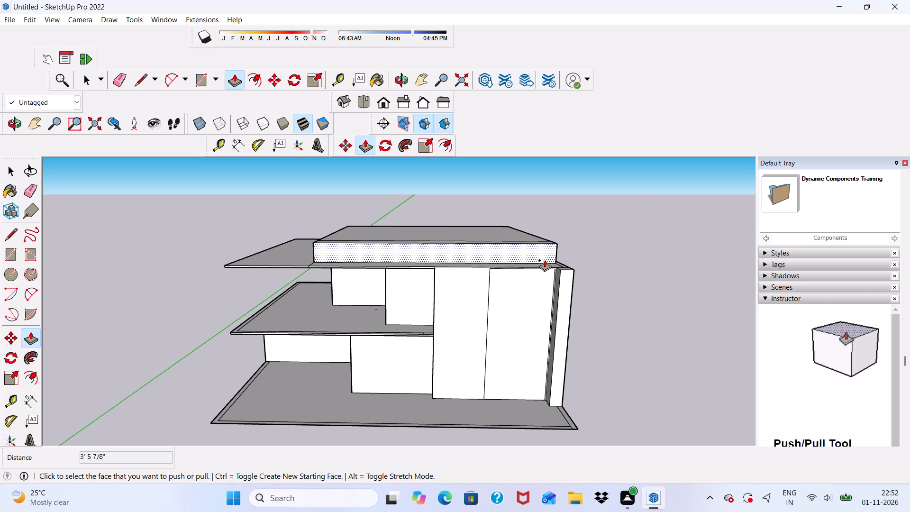
Erase the leftover line across the top of the raised roof block near its front edge.
scroll(546, 265, down, 4)
middle_drag(581, 269, 586, 327)
key(space)
scroll(540, 271, up, 2)
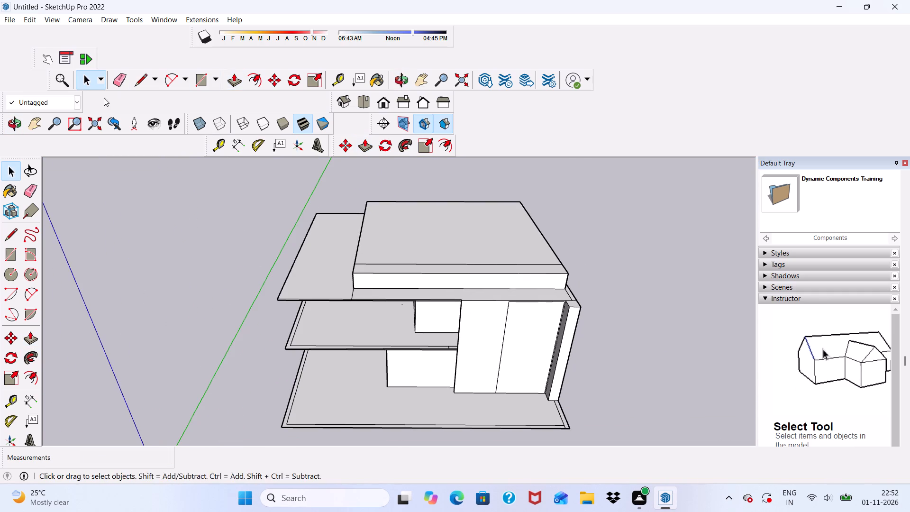
click(120, 74)
click(485, 264)
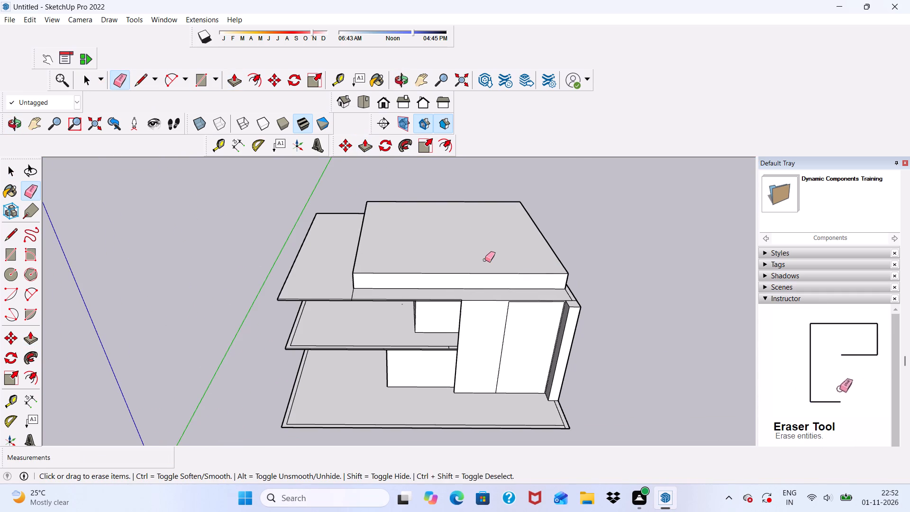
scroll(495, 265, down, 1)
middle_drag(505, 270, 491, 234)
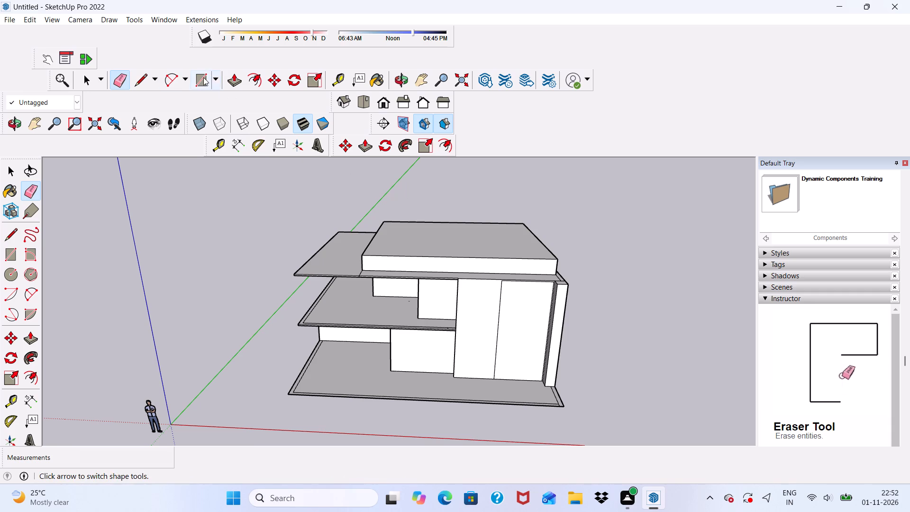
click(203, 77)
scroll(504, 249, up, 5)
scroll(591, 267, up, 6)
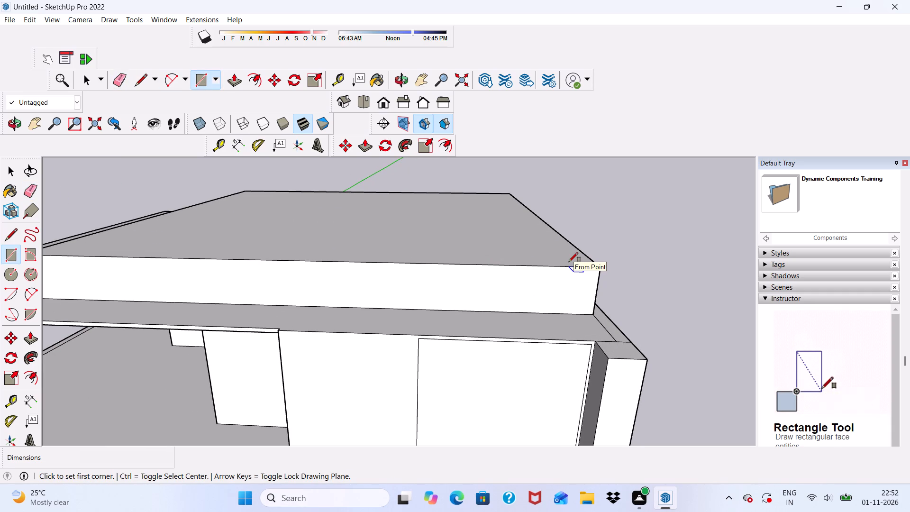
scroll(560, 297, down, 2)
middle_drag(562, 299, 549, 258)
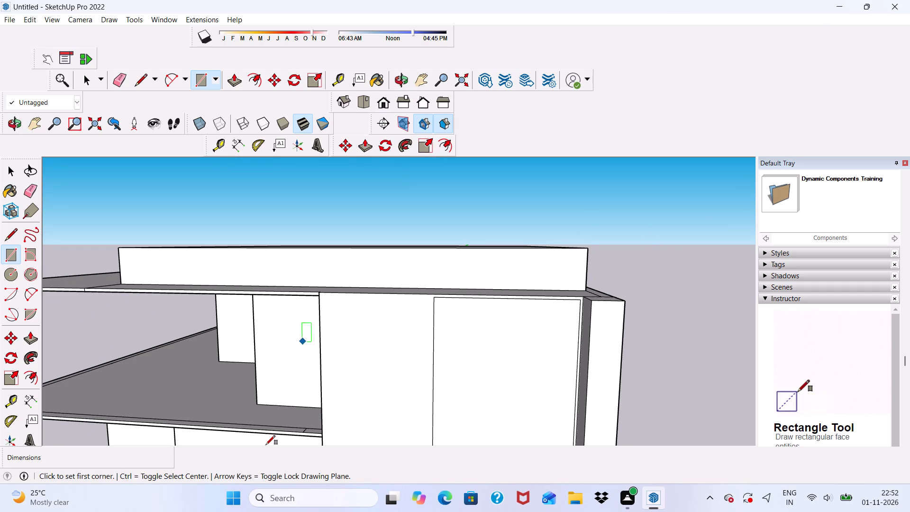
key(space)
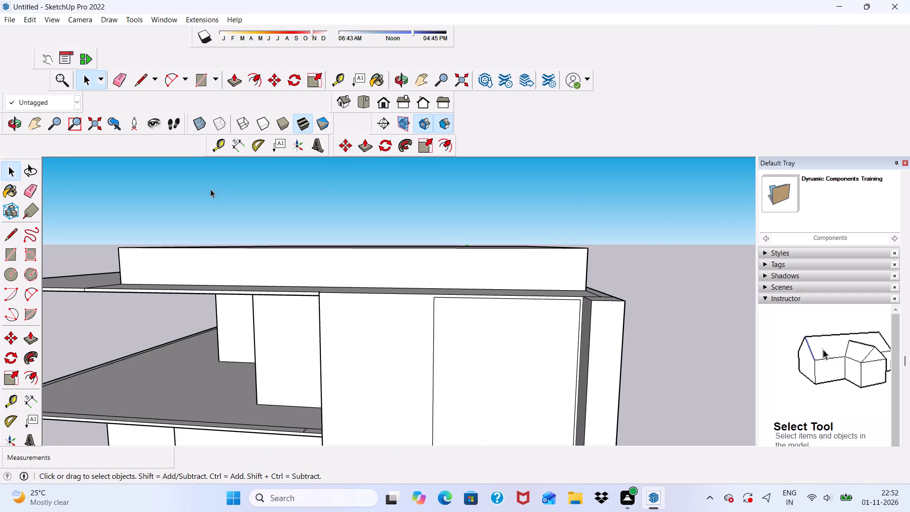
Erase the vertical dividing line and the inset top and side outline from the tall front wall.
click(121, 75)
scroll(478, 300, up, 8)
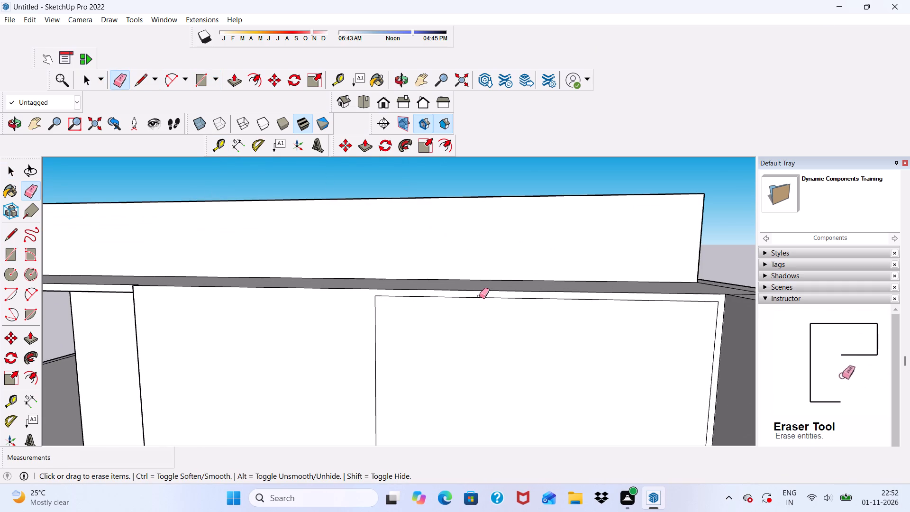
click(479, 296)
drag(377, 317, 358, 341)
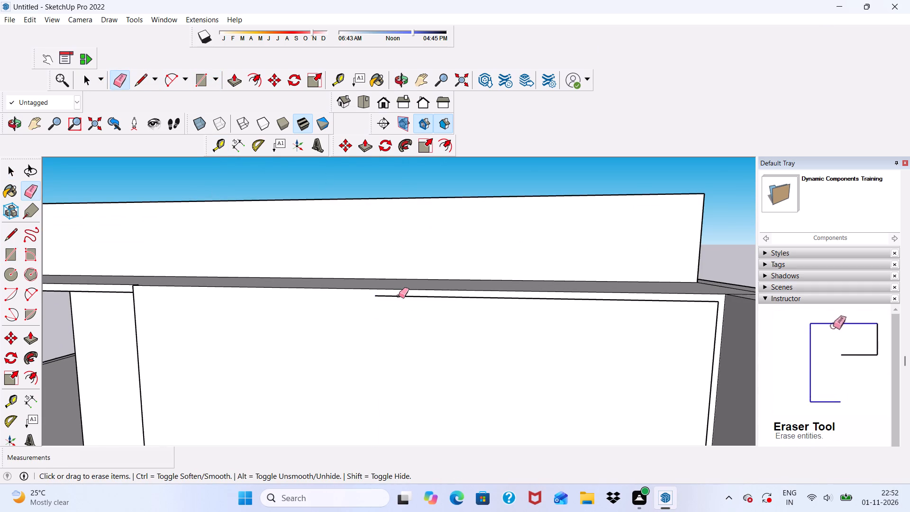
drag(399, 296, 399, 303)
scroll(384, 276, down, 5)
scroll(544, 313, up, 6)
drag(570, 311, 582, 321)
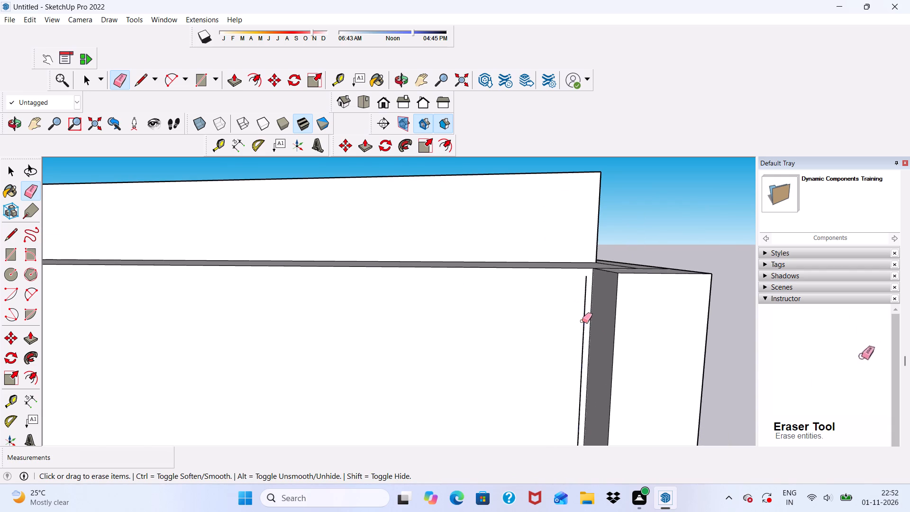
drag(582, 321, 588, 332)
Draw a rectangle about 20' 6" by 8' 8" on the tall front wall, from its base corner beside the projecting side wall to its top-edge midpoint.
scroll(569, 248, down, 20)
scroll(569, 248, down, 3)
middle_drag(491, 289, 505, 342)
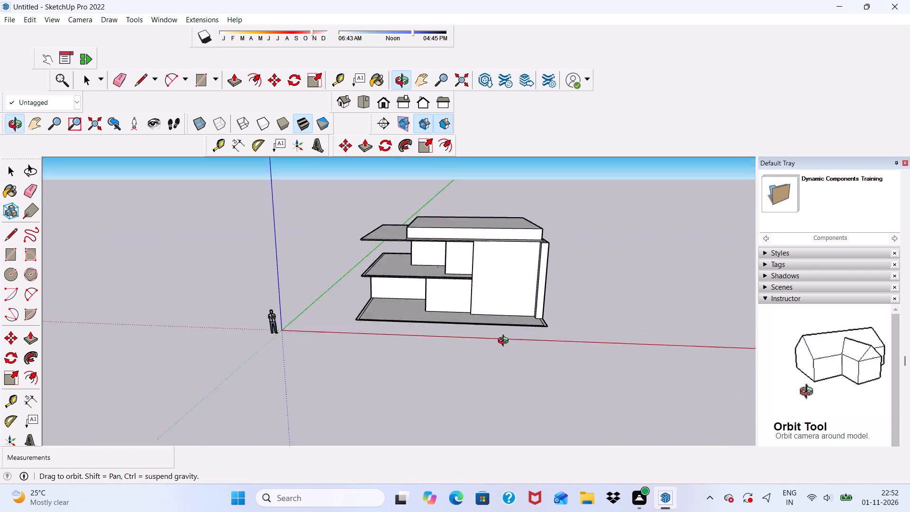
middle_drag(505, 342, 523, 333)
click(196, 79)
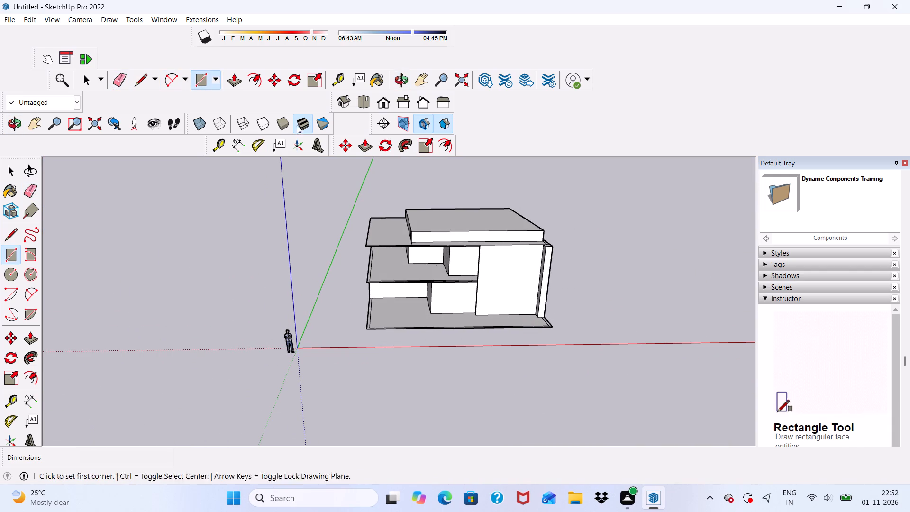
scroll(538, 302, up, 20)
scroll(538, 302, up, 2)
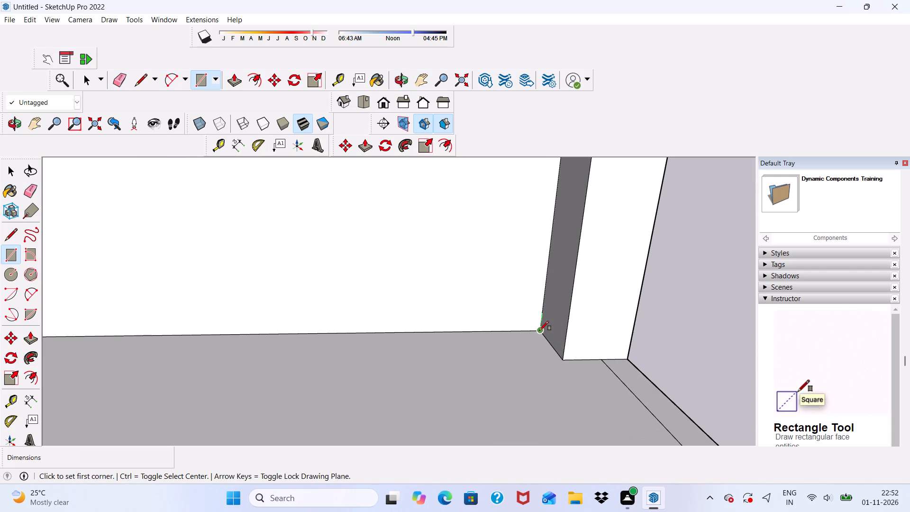
click(538, 328)
scroll(528, 277, down, 16)
scroll(472, 223, down, 2)
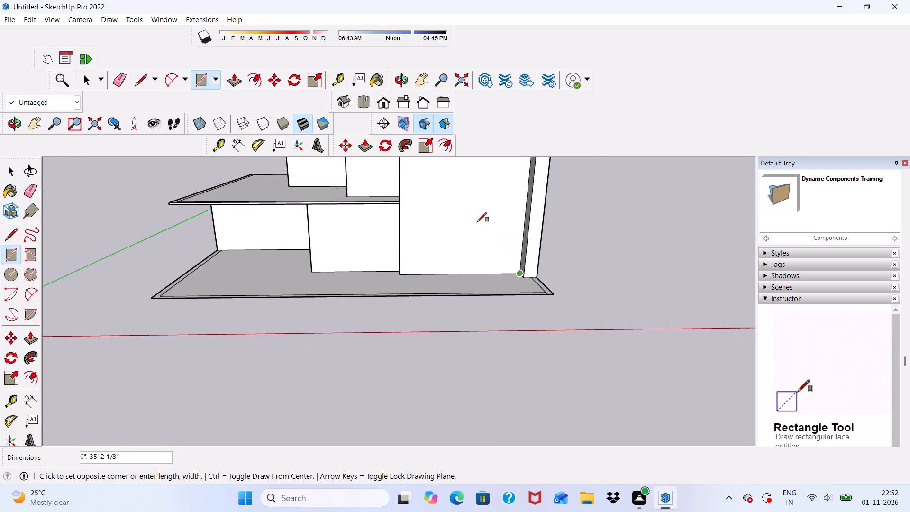
scroll(477, 222, down, 3)
scroll(461, 161, up, 5)
scroll(460, 238, down, 8)
scroll(460, 193, up, 6)
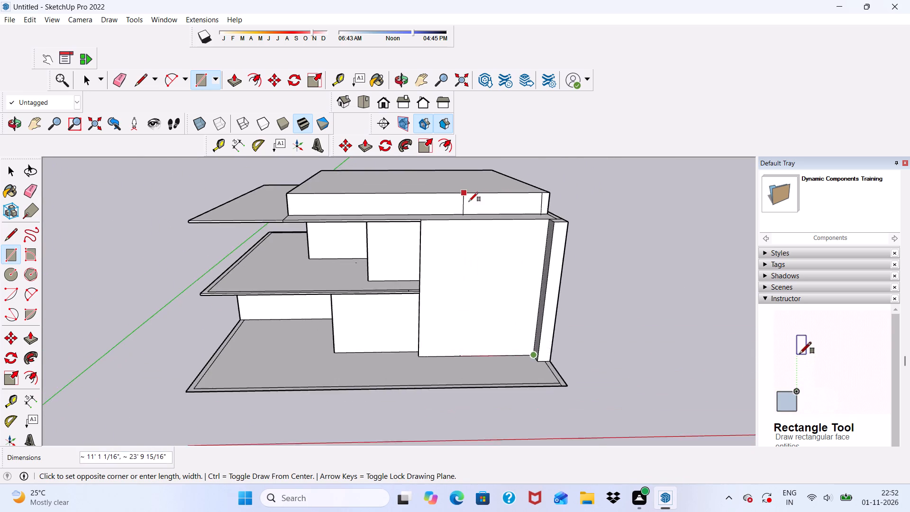
scroll(469, 201, up, 3)
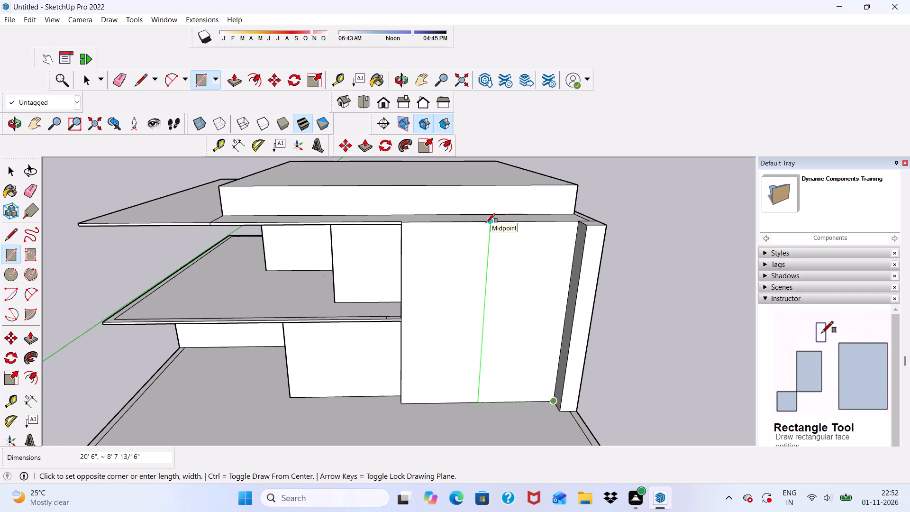
scroll(482, 228, up, 5)
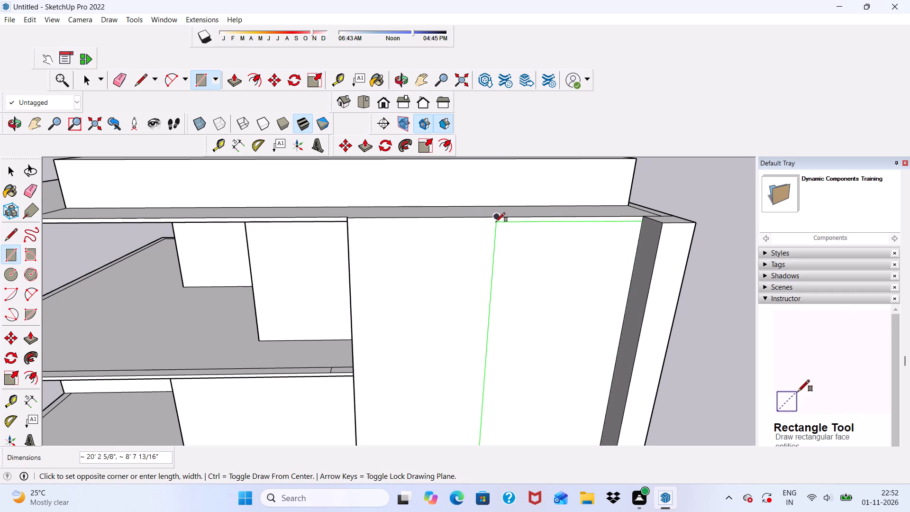
click(486, 219)
scroll(498, 218, down, 3)
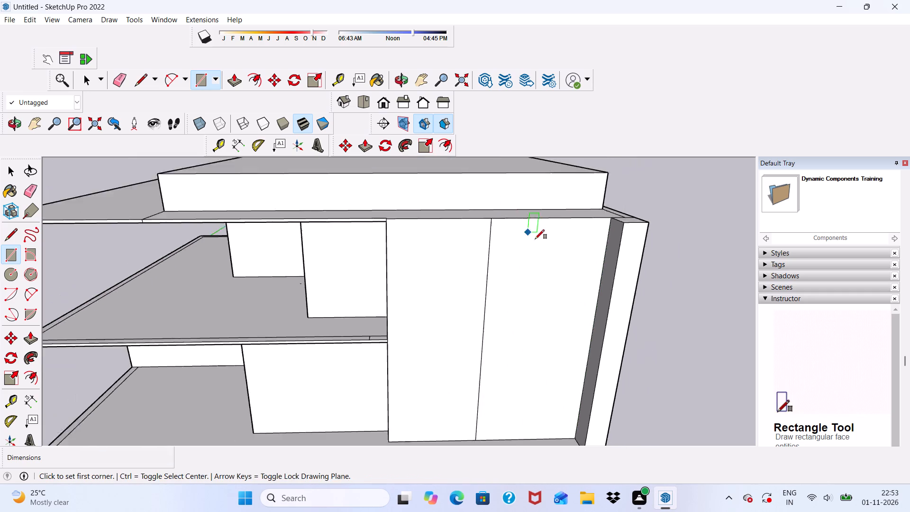
scroll(535, 239, down, 2)
middle_drag(535, 242, 519, 214)
key(space)
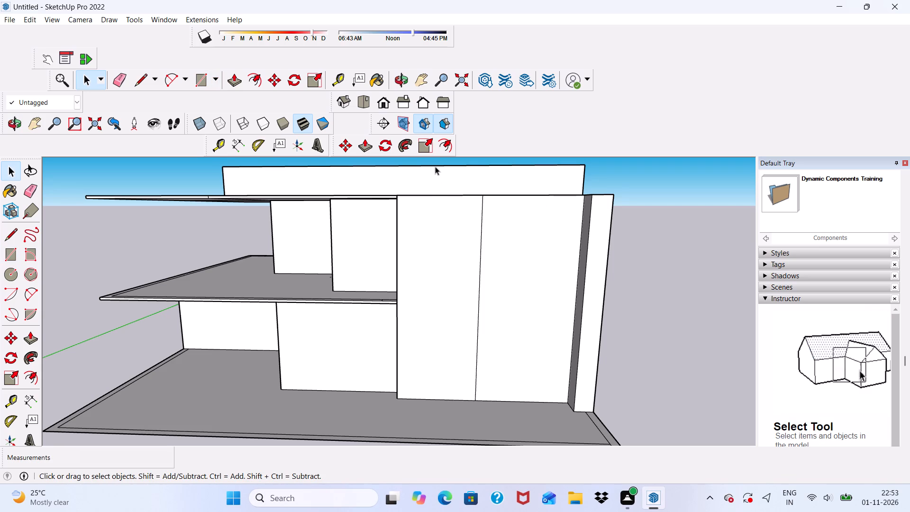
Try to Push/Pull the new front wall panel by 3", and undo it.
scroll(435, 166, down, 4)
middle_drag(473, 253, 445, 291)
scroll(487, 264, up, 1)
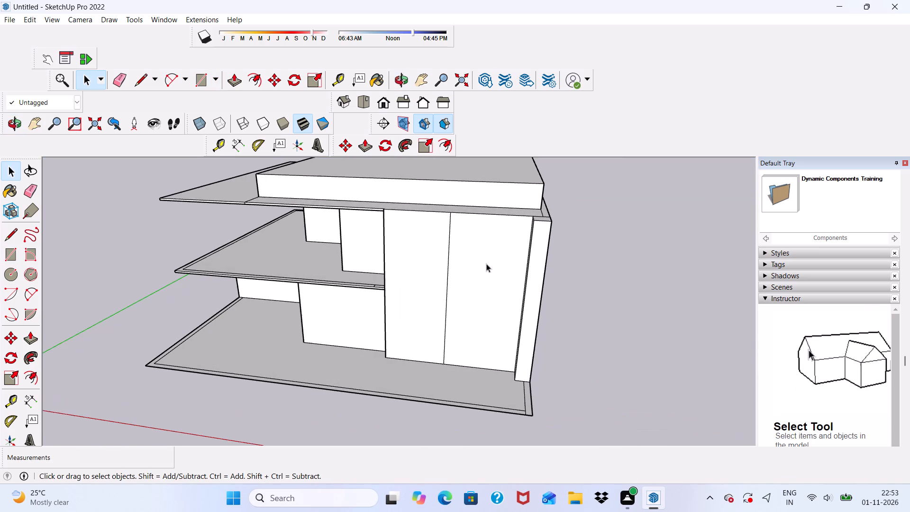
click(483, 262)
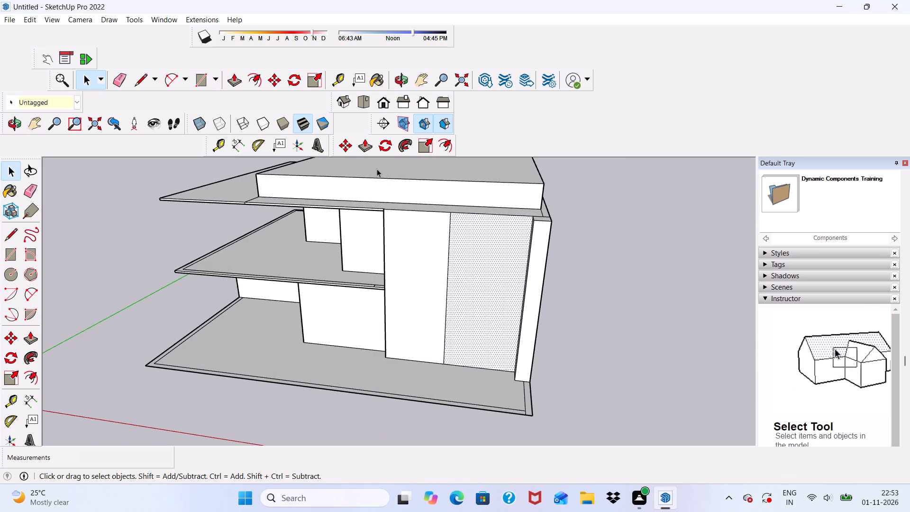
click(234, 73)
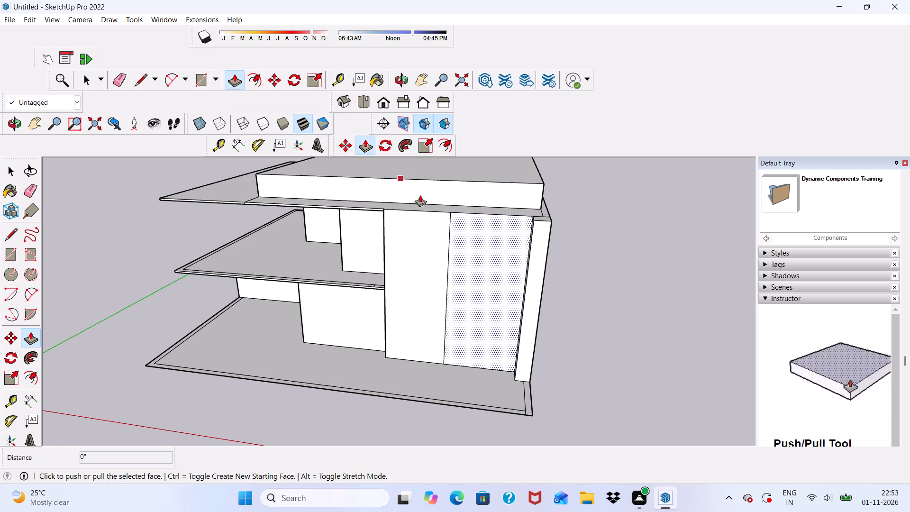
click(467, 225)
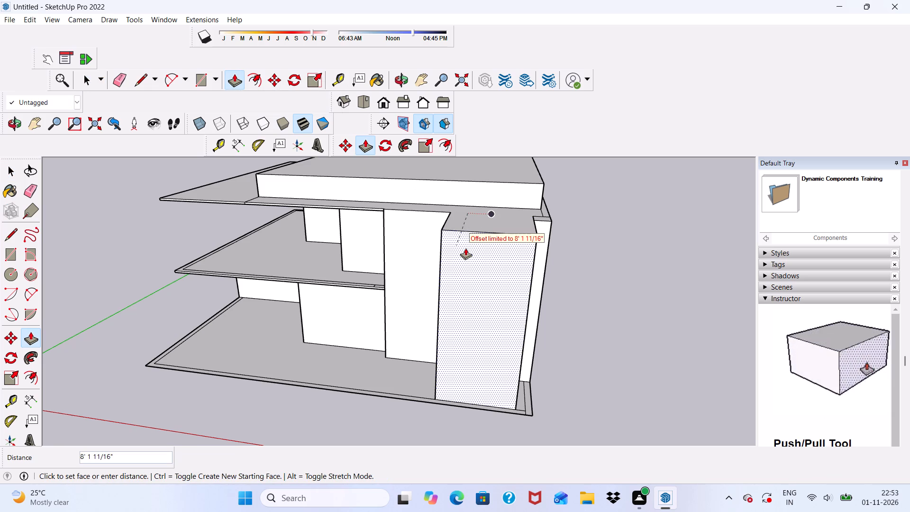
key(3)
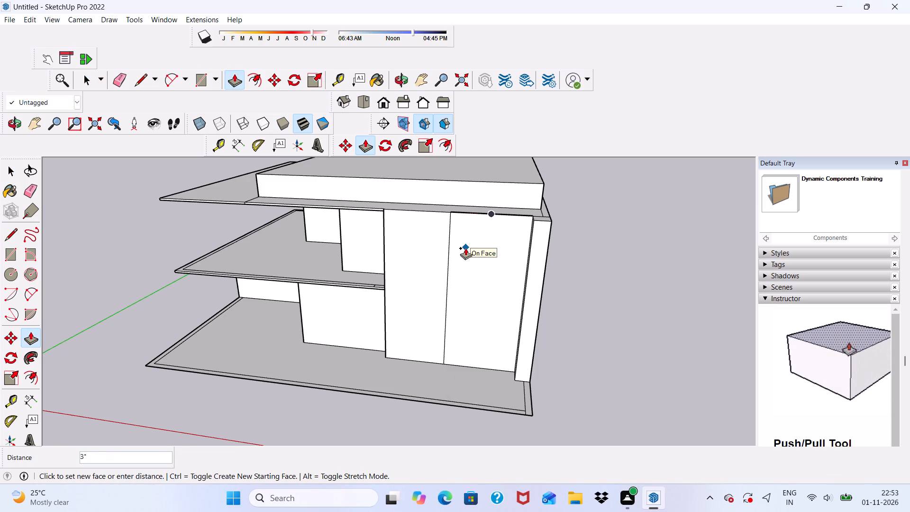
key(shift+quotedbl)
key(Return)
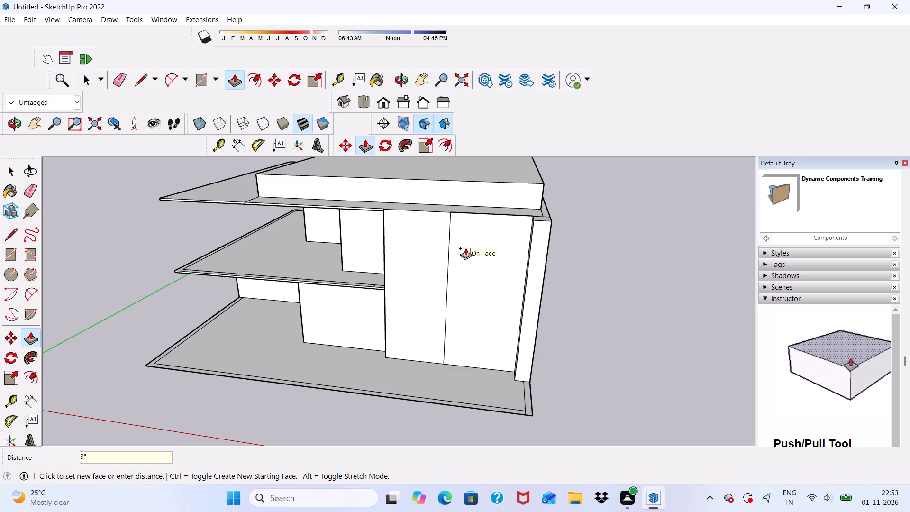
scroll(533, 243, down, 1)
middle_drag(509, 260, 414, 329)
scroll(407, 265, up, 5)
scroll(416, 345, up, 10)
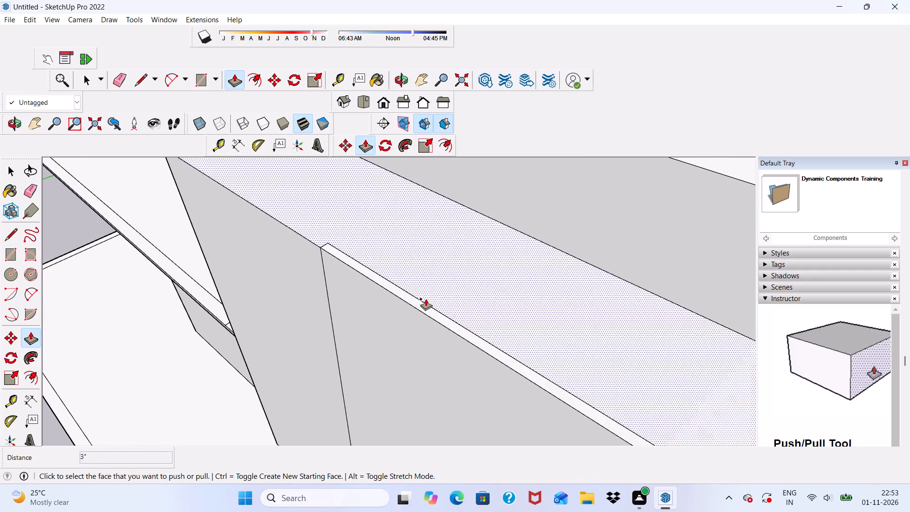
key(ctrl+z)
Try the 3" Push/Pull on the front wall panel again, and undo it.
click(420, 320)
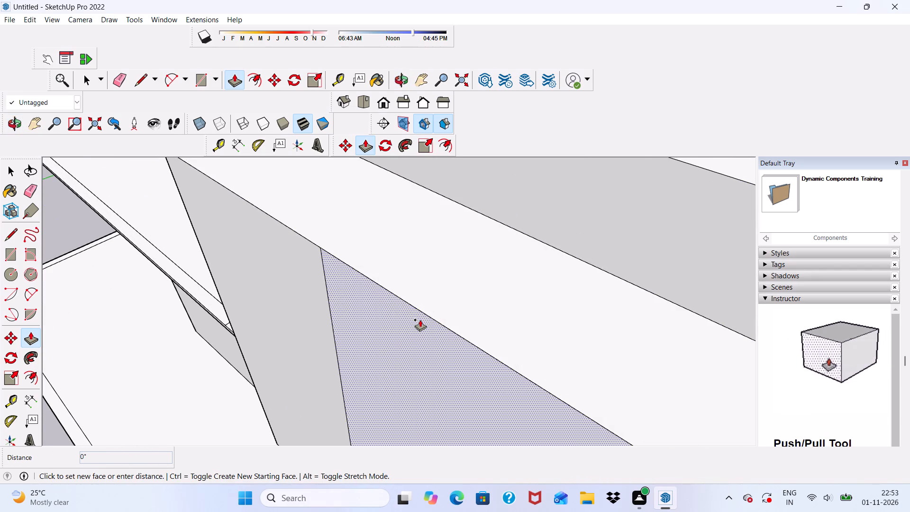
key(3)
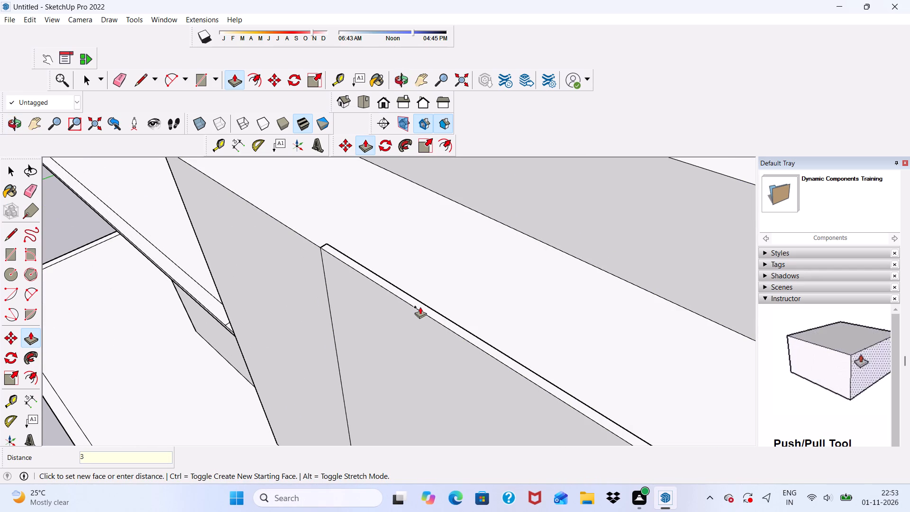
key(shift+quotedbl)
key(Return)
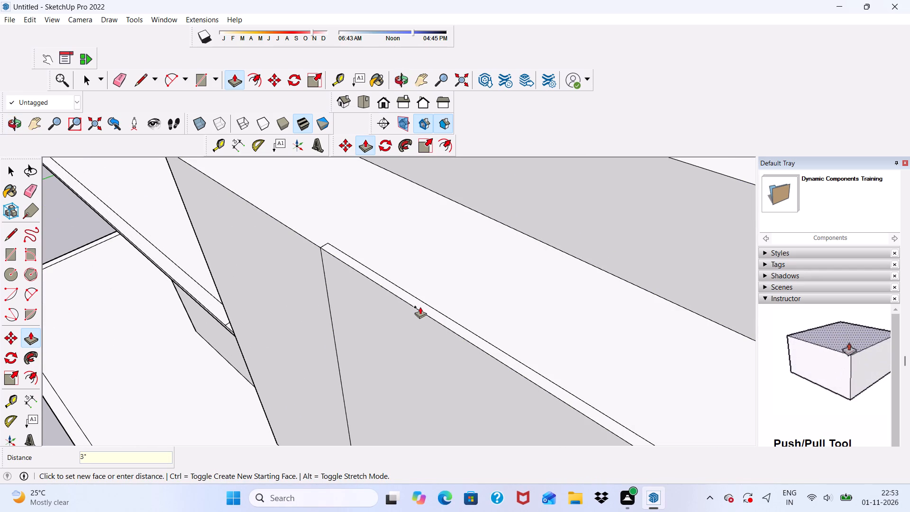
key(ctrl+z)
Push/Pull the front wall panel outward by 3".
click(378, 311)
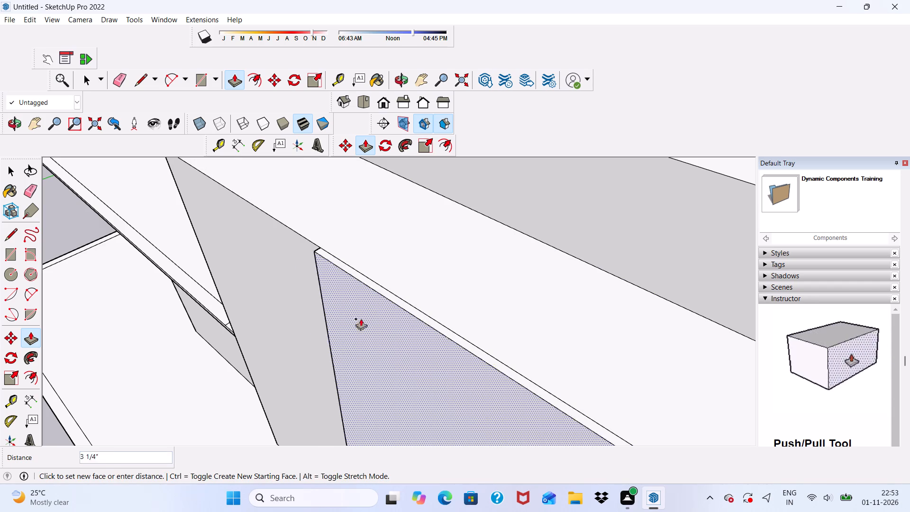
key(3)
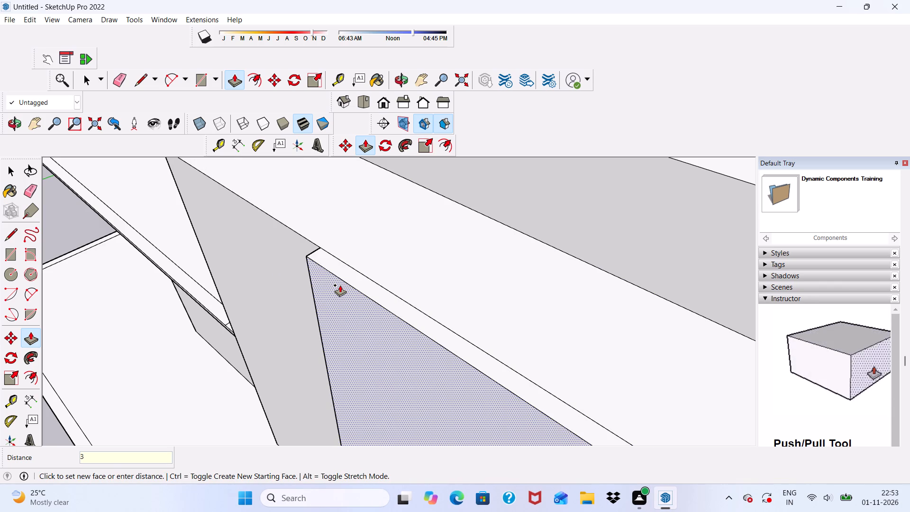
key(shift+quotedbl)
key(Return)
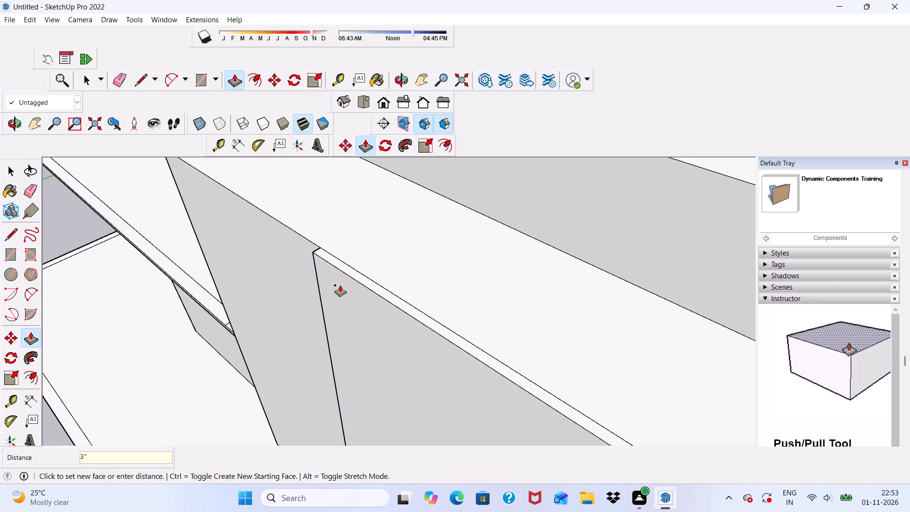
Push/Pull the thin top face of the projecting panel up 3' to align with the top of the raised roof block.
scroll(379, 269, down, 4)
middle_drag(405, 256, 405, 294)
scroll(388, 314, up, 7)
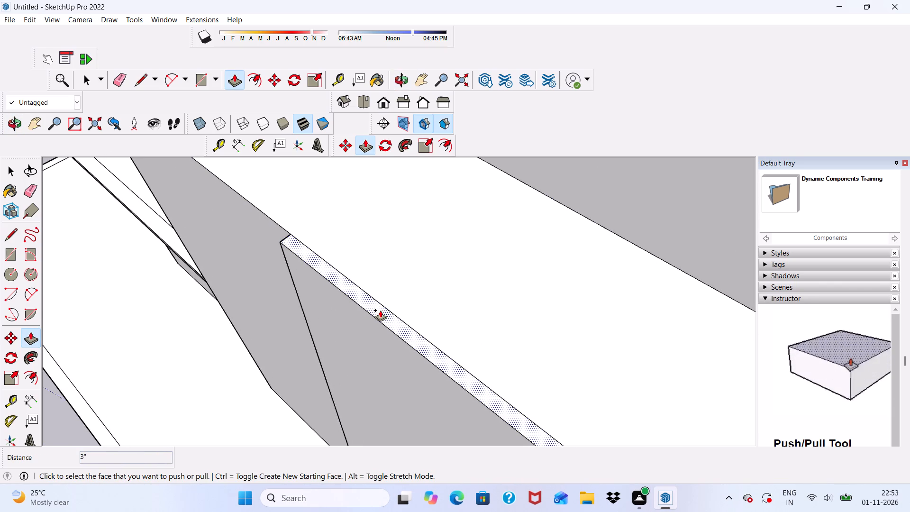
click(380, 310)
scroll(388, 301, down, 3)
scroll(434, 239, down, 1)
scroll(491, 232, down, 4)
middle_drag(519, 262, 687, 180)
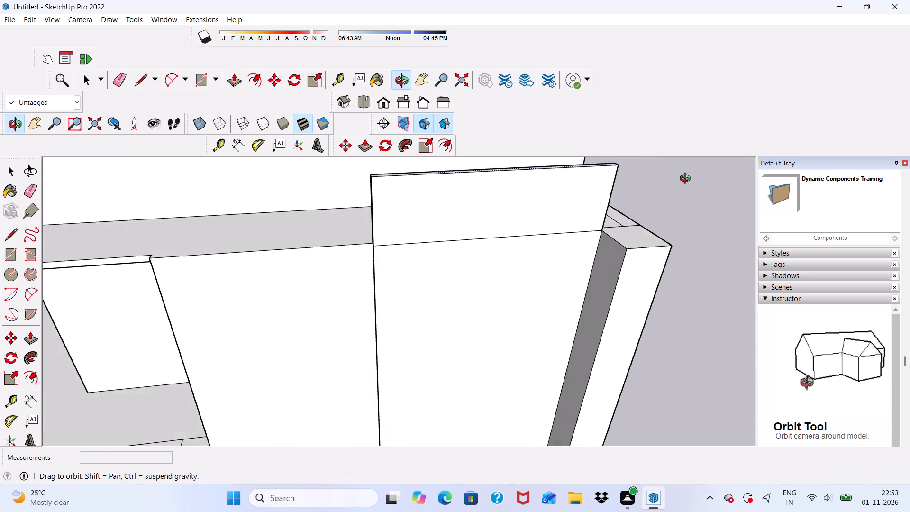
middle_drag(687, 180, 689, 168)
scroll(562, 192, down, 4)
scroll(336, 170, up, 2)
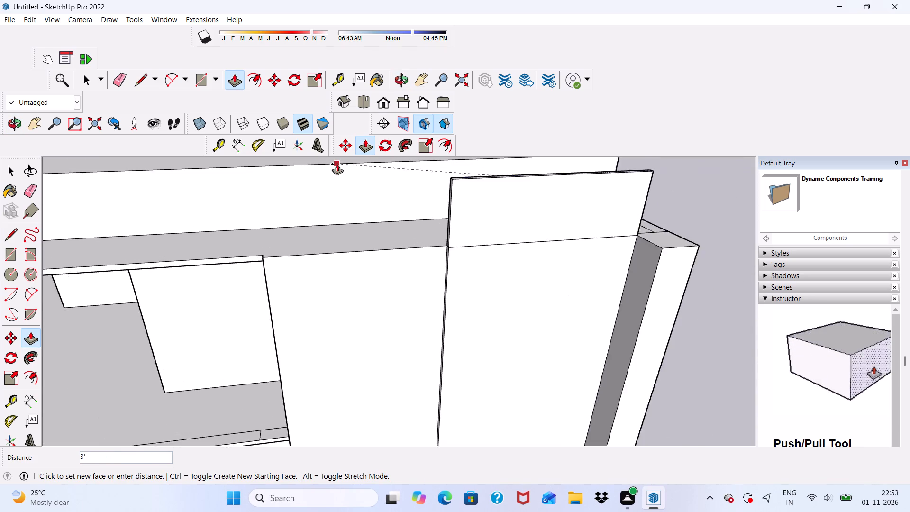
scroll(337, 164, up, 1)
click(336, 162)
Erase the horizontal seam on the front panel between its original face and the upward extension.
scroll(339, 196, down, 5)
middle_drag(500, 253, 463, 185)
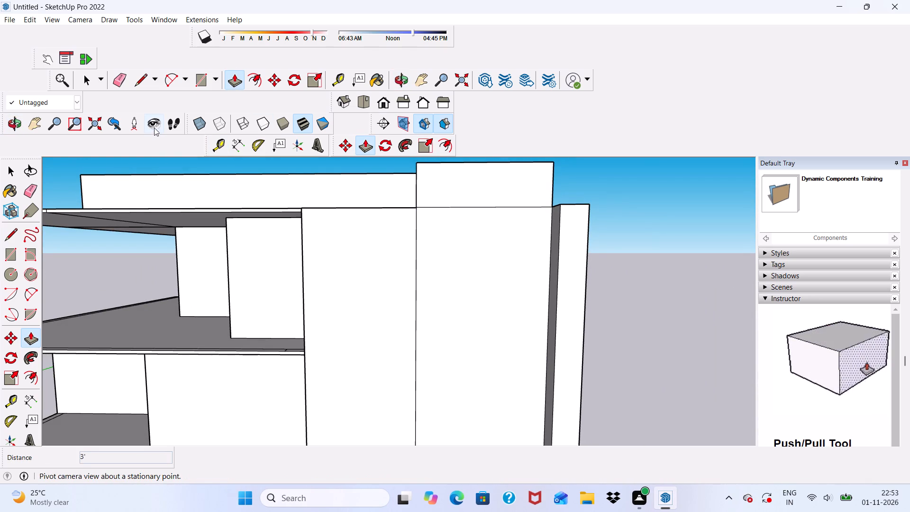
click(116, 78)
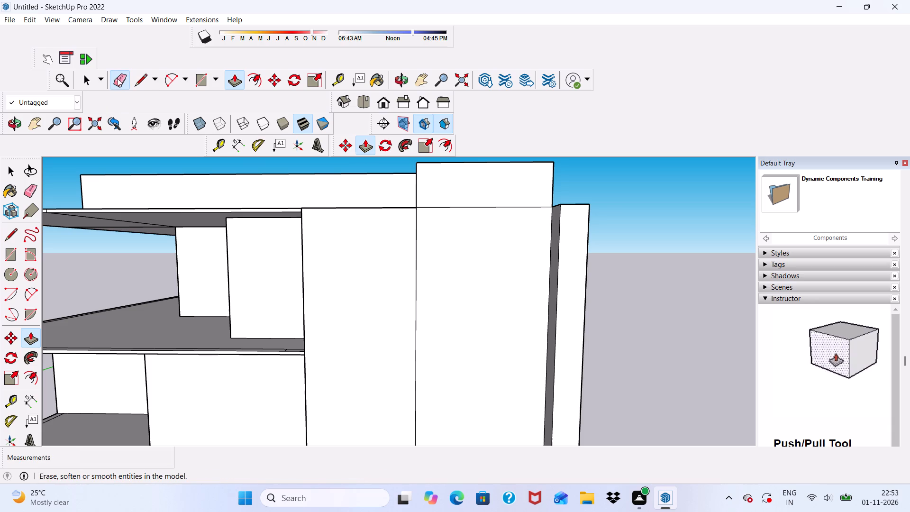
drag(473, 196, 477, 212)
click(477, 213)
middle_drag(436, 243, 626, 256)
scroll(516, 232, up, 4)
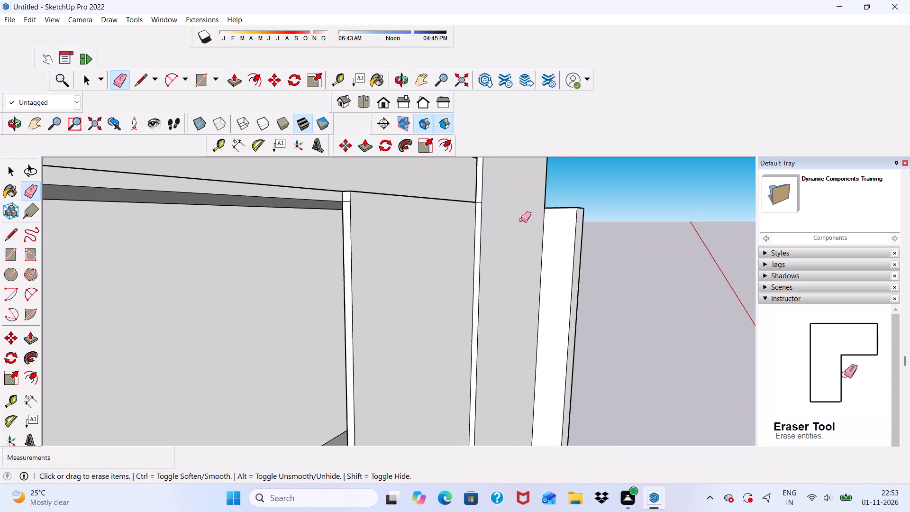
Erase the short leftover seam on the thin side of the projecting front panel, beside the roof edge.
scroll(521, 220, up, 14)
drag(468, 209, 468, 216)
scroll(555, 228, down, 2)
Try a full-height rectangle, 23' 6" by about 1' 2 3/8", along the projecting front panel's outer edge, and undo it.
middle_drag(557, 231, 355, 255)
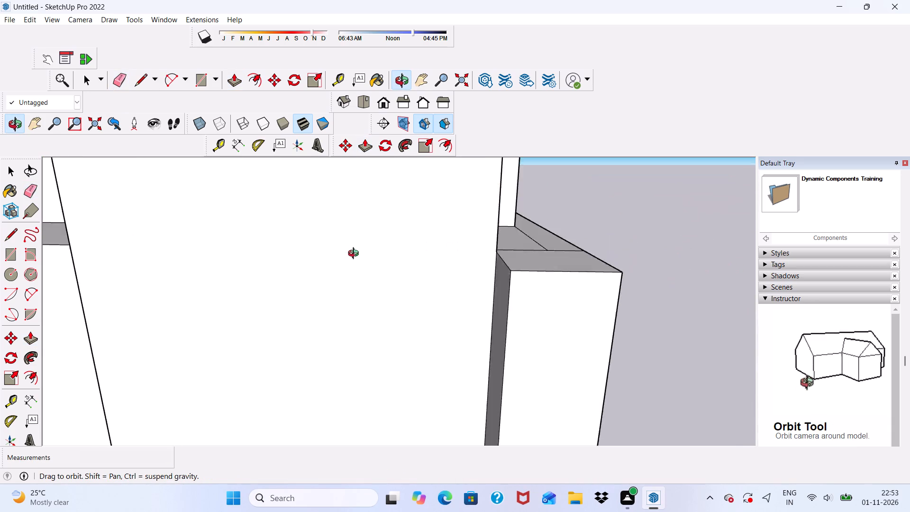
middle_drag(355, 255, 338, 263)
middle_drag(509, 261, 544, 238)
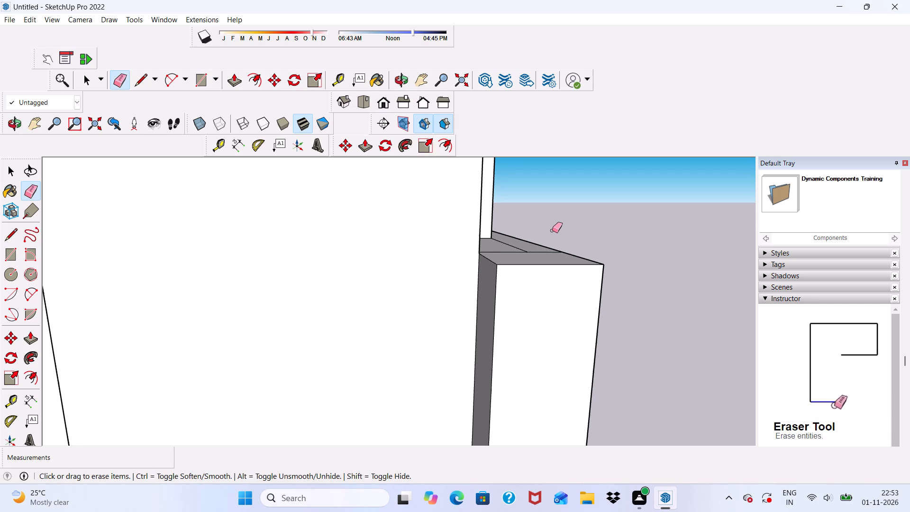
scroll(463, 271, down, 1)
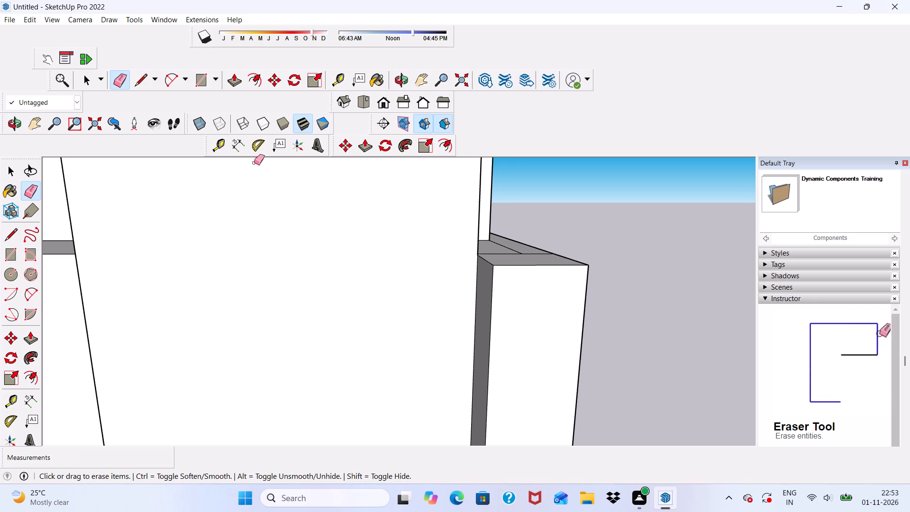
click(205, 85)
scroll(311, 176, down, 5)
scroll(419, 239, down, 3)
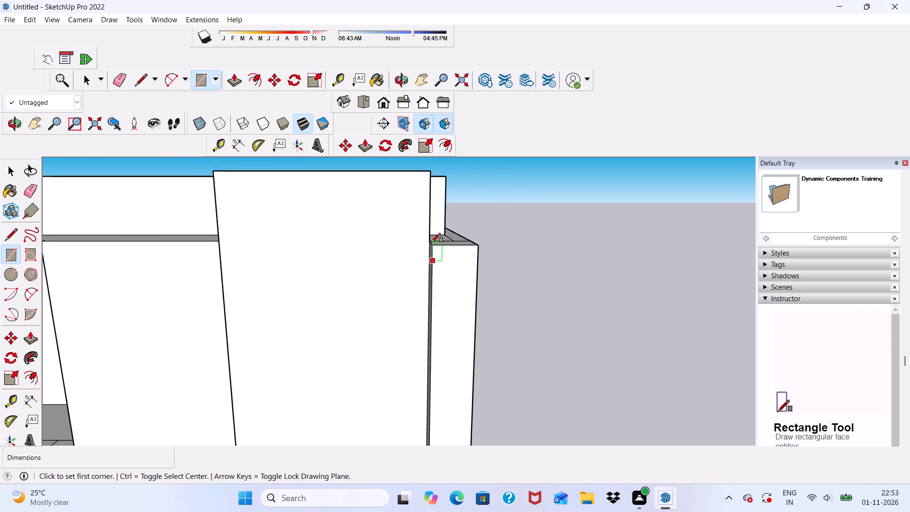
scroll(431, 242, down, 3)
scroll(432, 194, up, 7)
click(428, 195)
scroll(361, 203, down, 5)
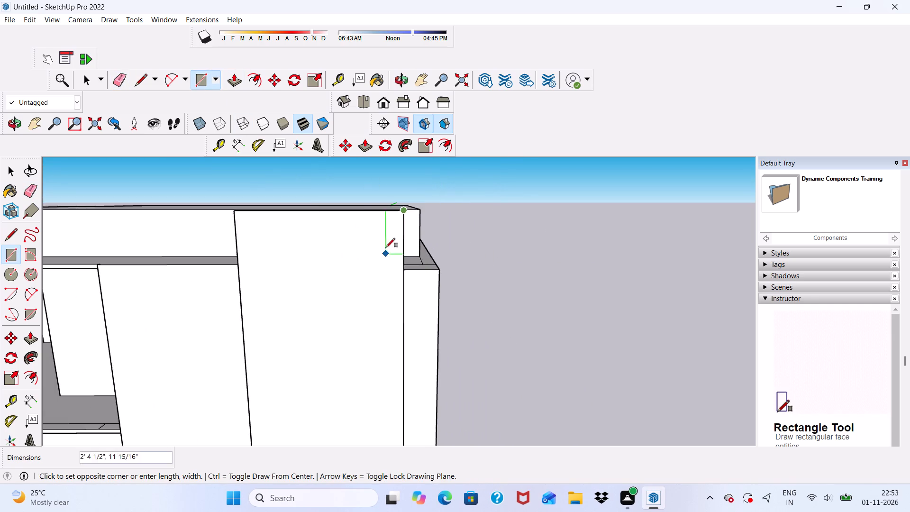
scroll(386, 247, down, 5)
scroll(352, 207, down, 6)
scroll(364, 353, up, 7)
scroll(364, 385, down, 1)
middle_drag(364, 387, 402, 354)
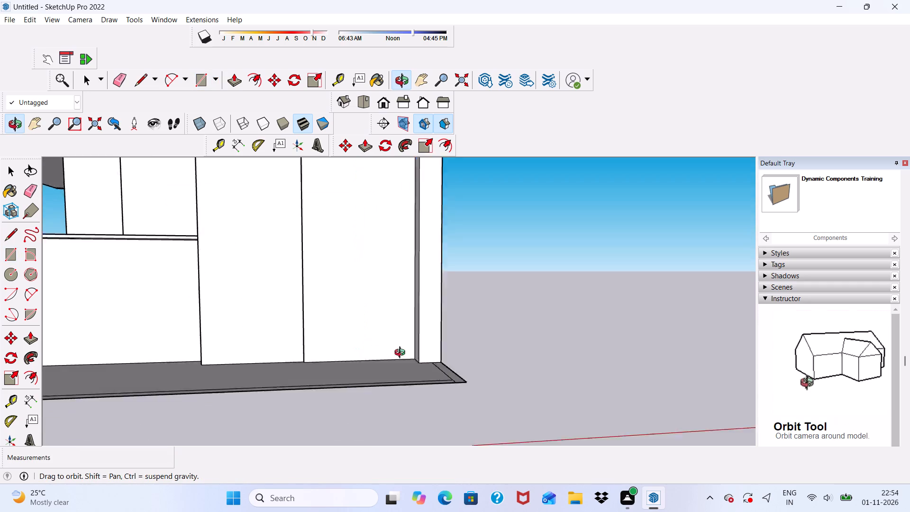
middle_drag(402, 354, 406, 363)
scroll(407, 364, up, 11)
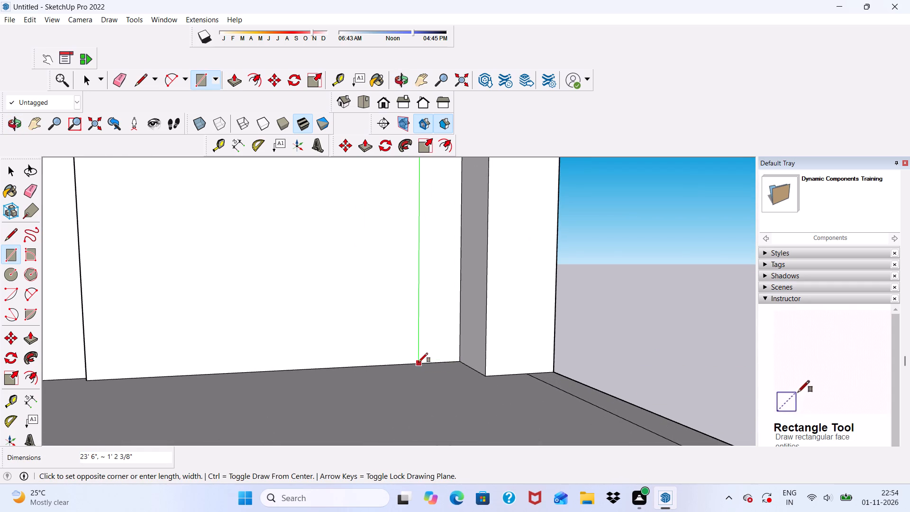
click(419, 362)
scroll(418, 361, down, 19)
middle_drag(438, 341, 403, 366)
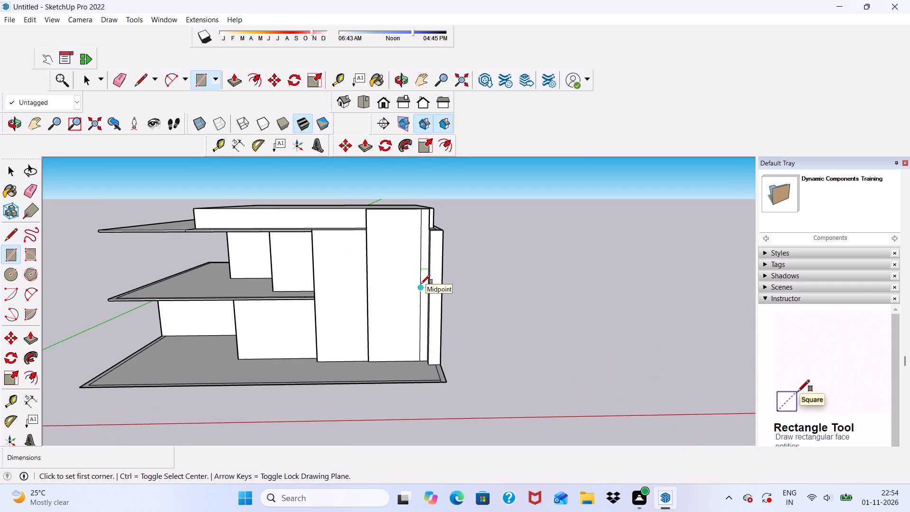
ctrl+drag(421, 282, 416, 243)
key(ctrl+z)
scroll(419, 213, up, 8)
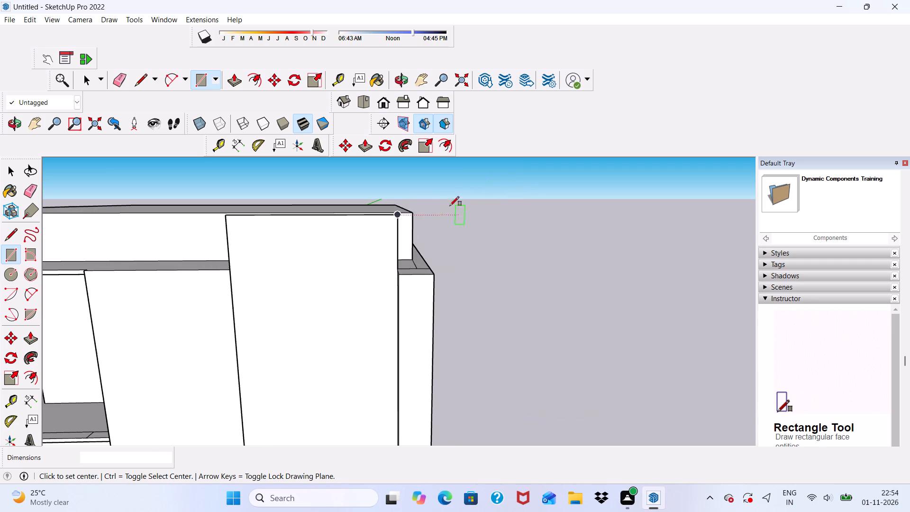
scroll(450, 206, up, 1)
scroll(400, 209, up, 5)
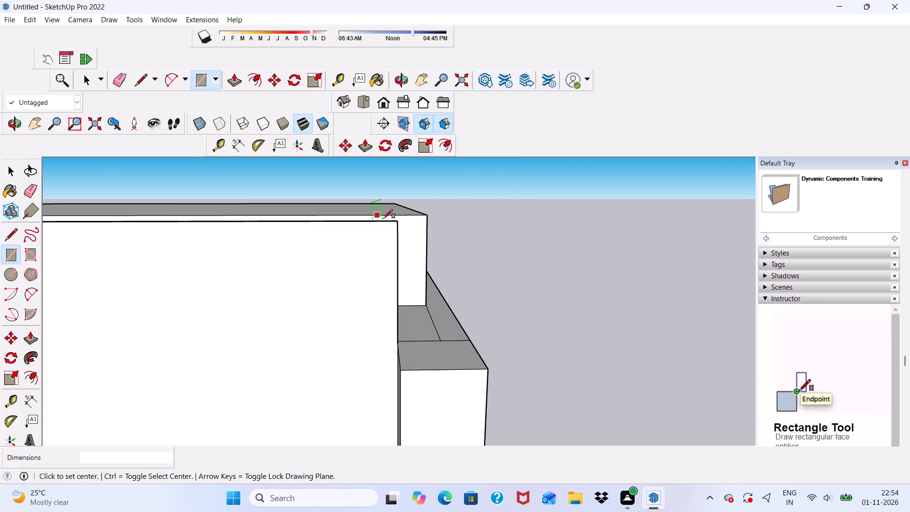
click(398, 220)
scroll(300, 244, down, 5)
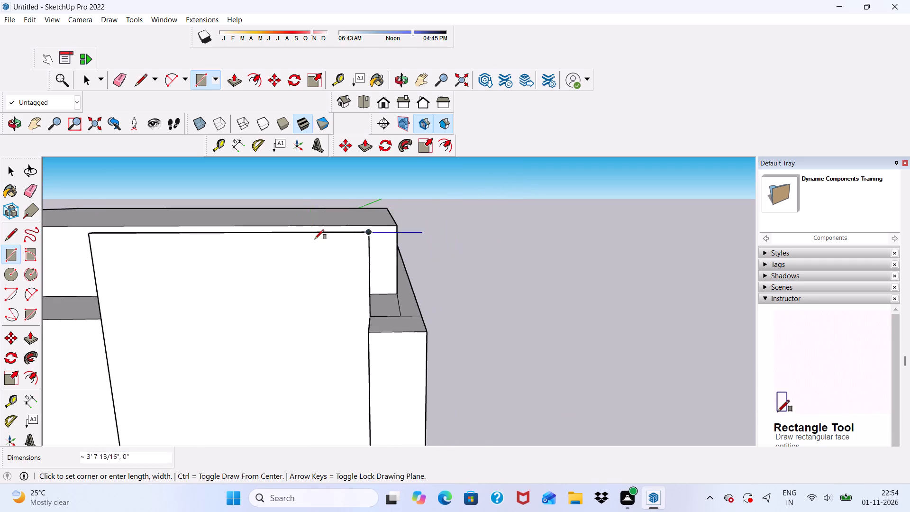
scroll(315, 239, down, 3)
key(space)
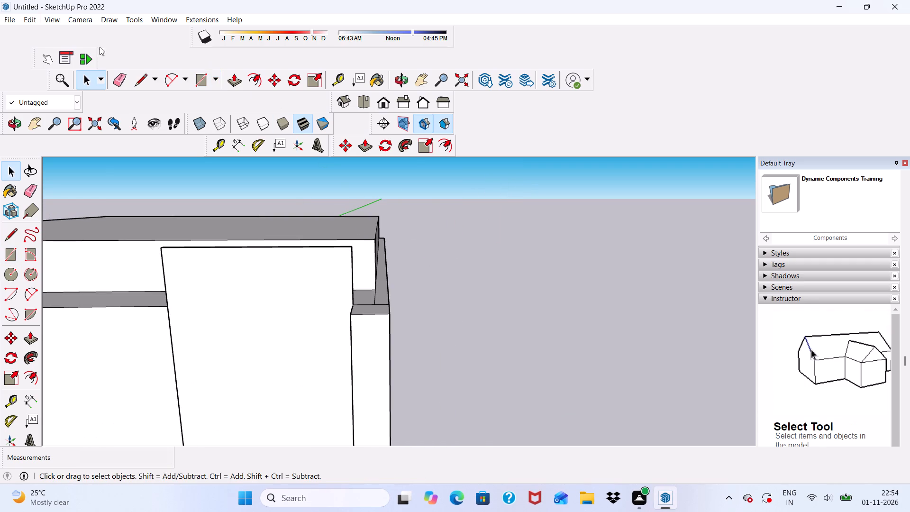
Draw a full-height rectangle, 23' 6" by about 1' 7 1/4", on the projecting front panel from its outer top corner to the base edge.
click(198, 76)
middle_drag(246, 175, 337, 152)
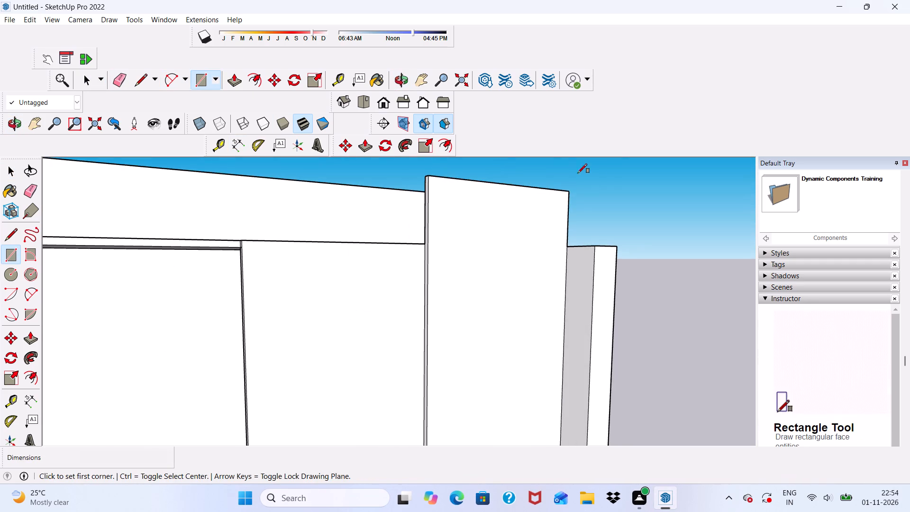
click(571, 193)
scroll(474, 173, down, 2)
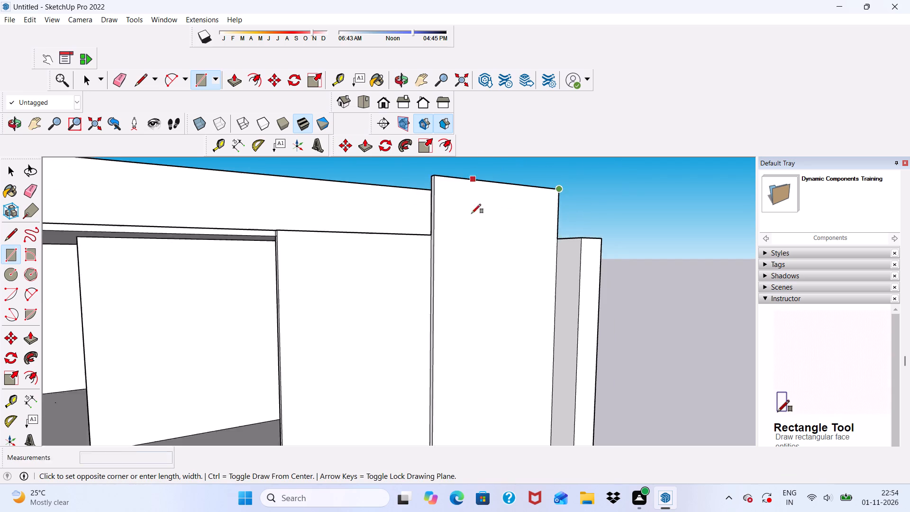
scroll(472, 213, down, 2)
scroll(527, 328, up, 5)
scroll(537, 231, down, 11)
scroll(526, 315, down, 7)
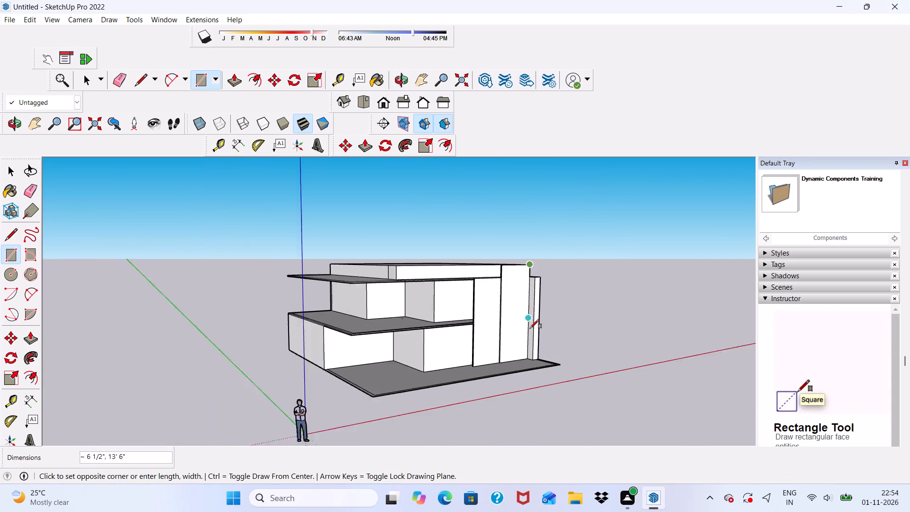
scroll(530, 329, down, 2)
scroll(496, 351, up, 7)
middle_drag(532, 359, 499, 366)
scroll(516, 367, up, 2)
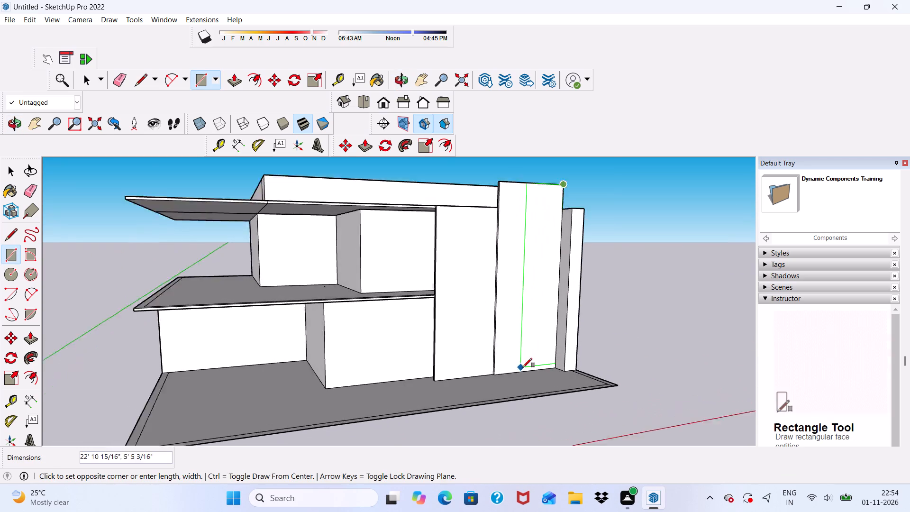
scroll(523, 367, up, 9)
scroll(569, 369, up, 5)
scroll(560, 379, down, 1)
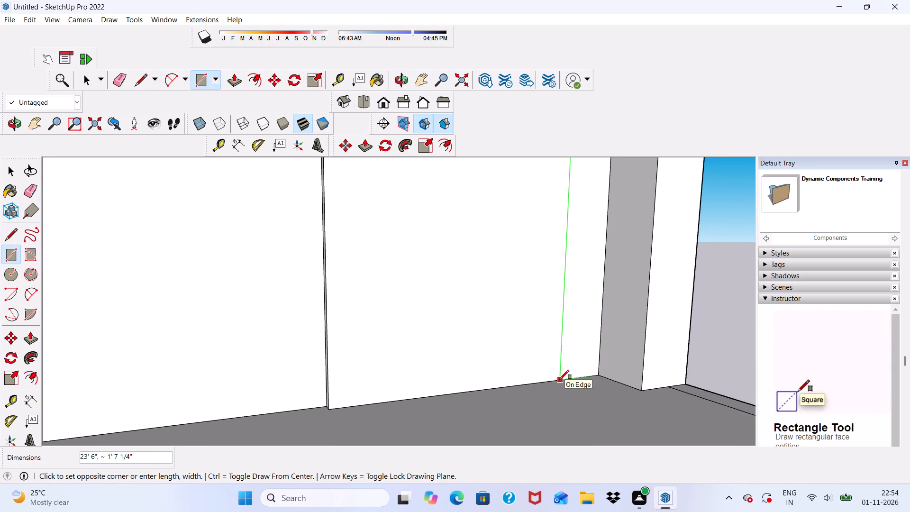
click(559, 379)
scroll(556, 347, down, 7)
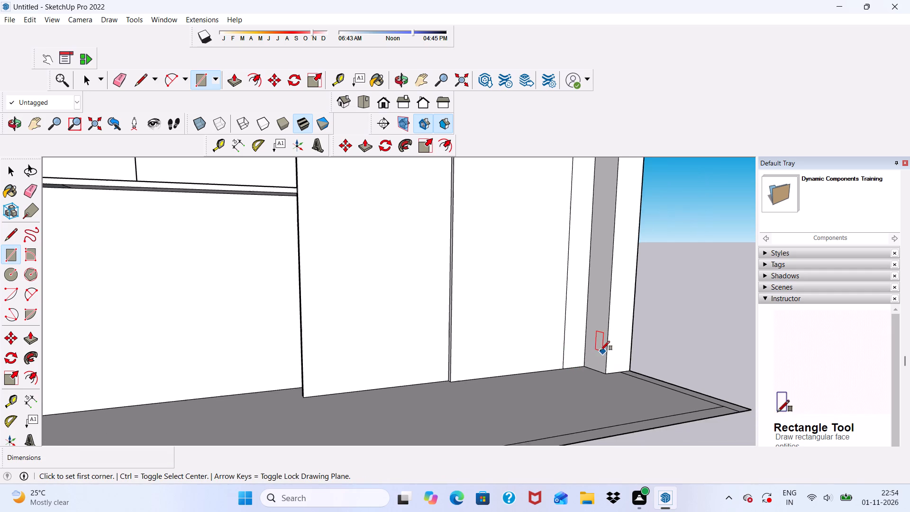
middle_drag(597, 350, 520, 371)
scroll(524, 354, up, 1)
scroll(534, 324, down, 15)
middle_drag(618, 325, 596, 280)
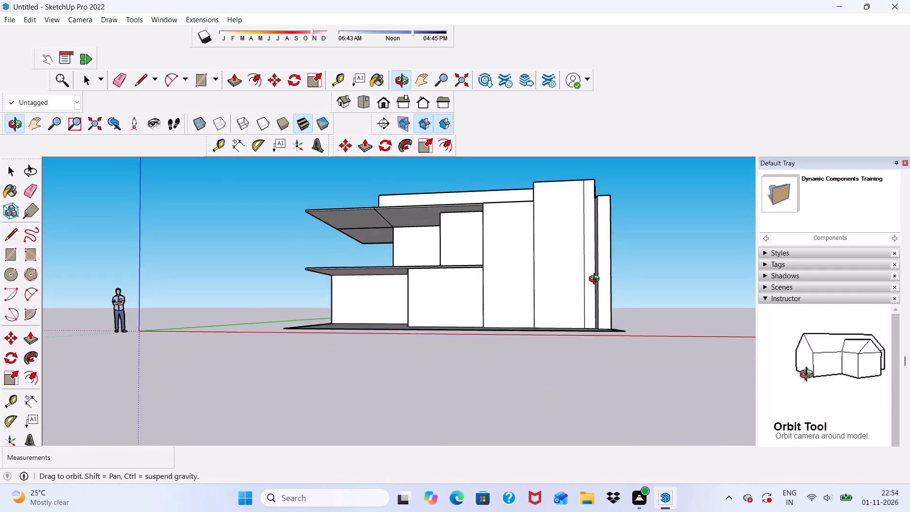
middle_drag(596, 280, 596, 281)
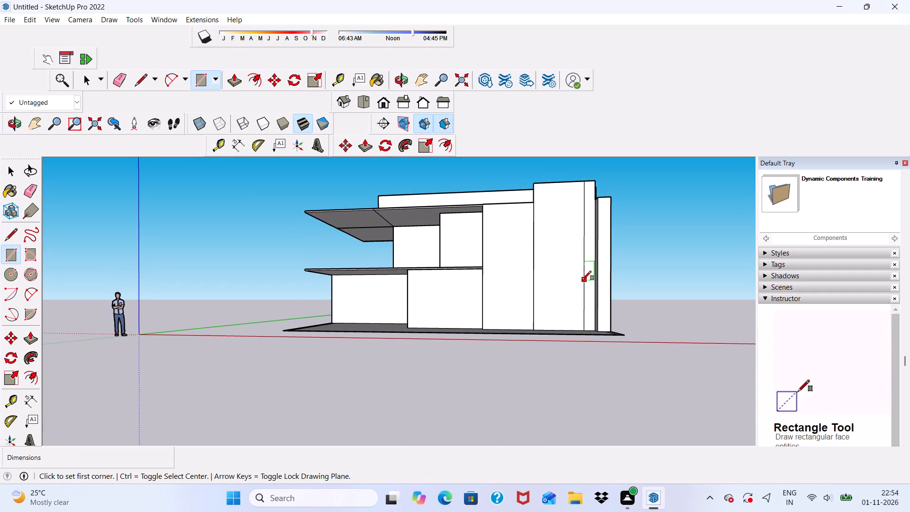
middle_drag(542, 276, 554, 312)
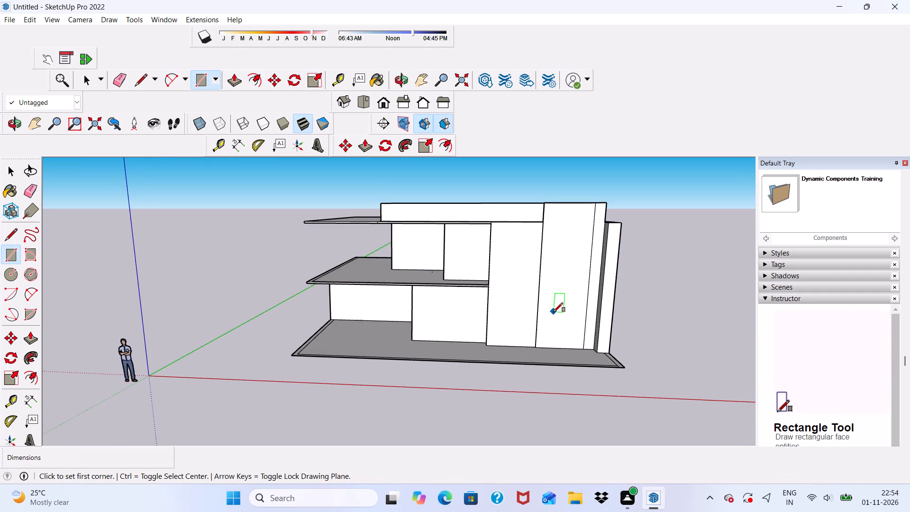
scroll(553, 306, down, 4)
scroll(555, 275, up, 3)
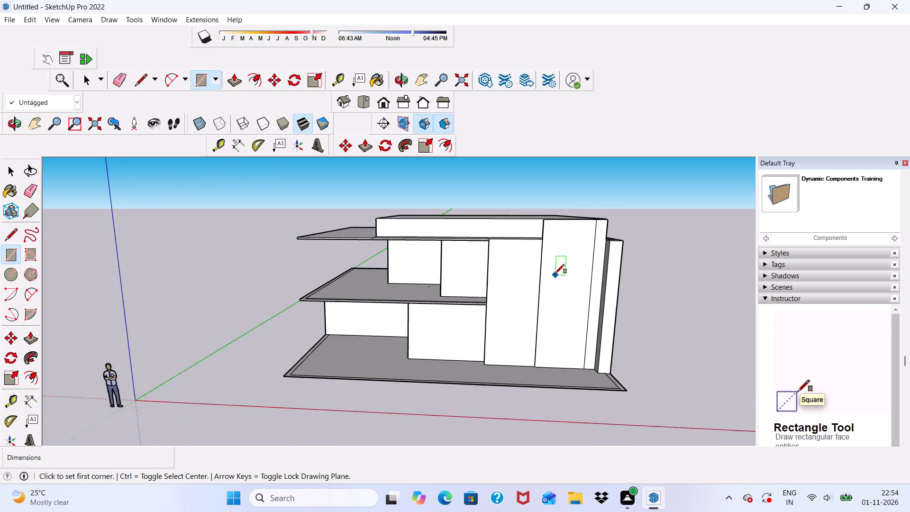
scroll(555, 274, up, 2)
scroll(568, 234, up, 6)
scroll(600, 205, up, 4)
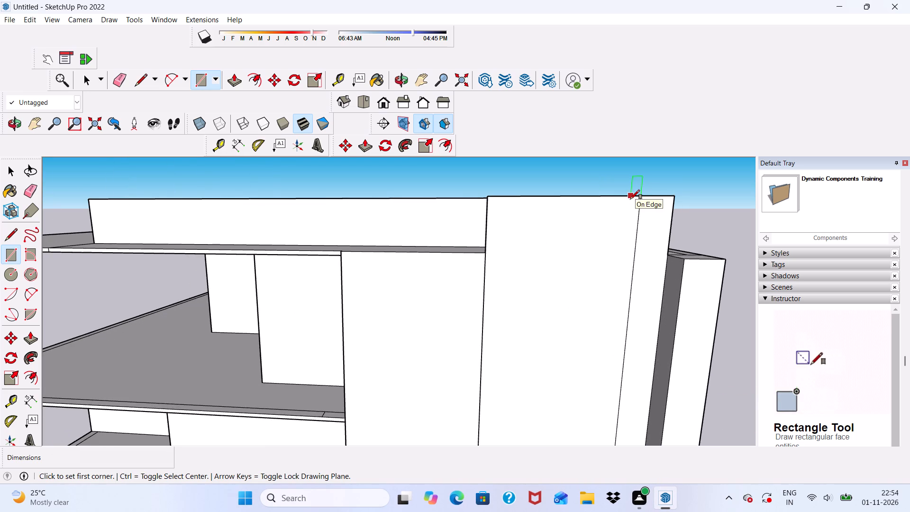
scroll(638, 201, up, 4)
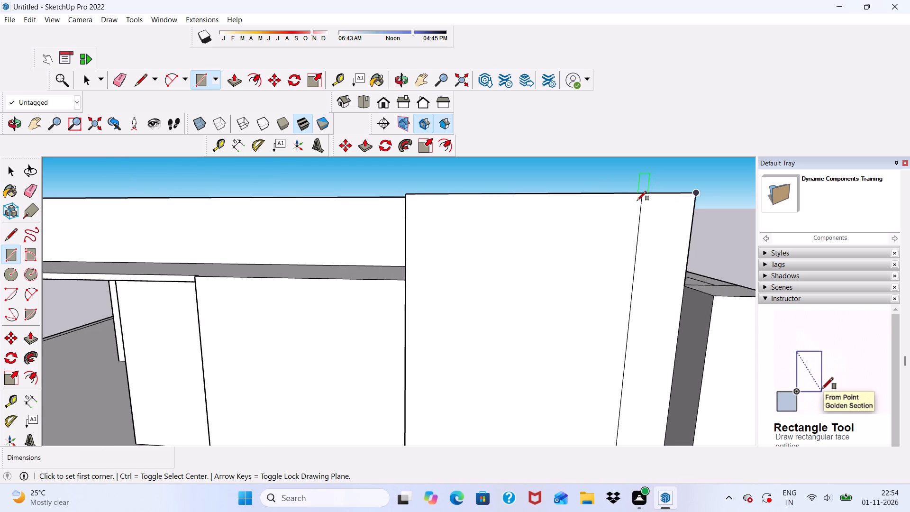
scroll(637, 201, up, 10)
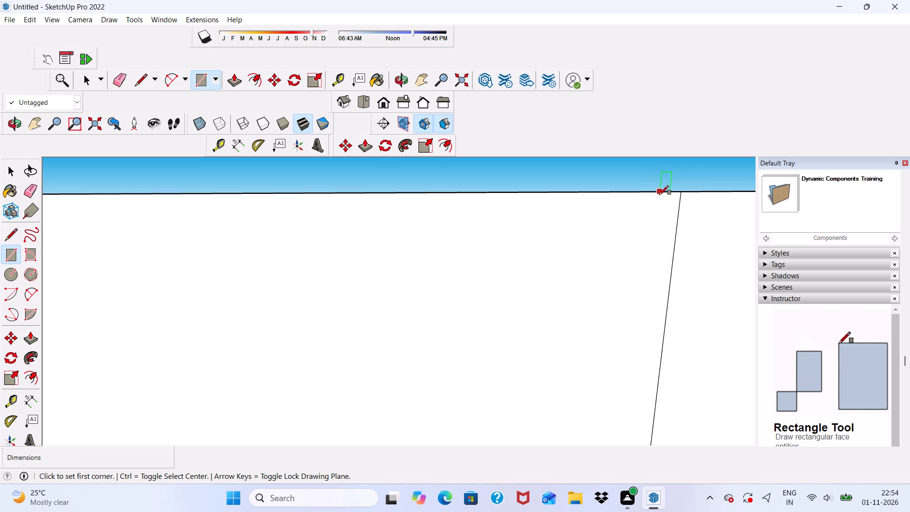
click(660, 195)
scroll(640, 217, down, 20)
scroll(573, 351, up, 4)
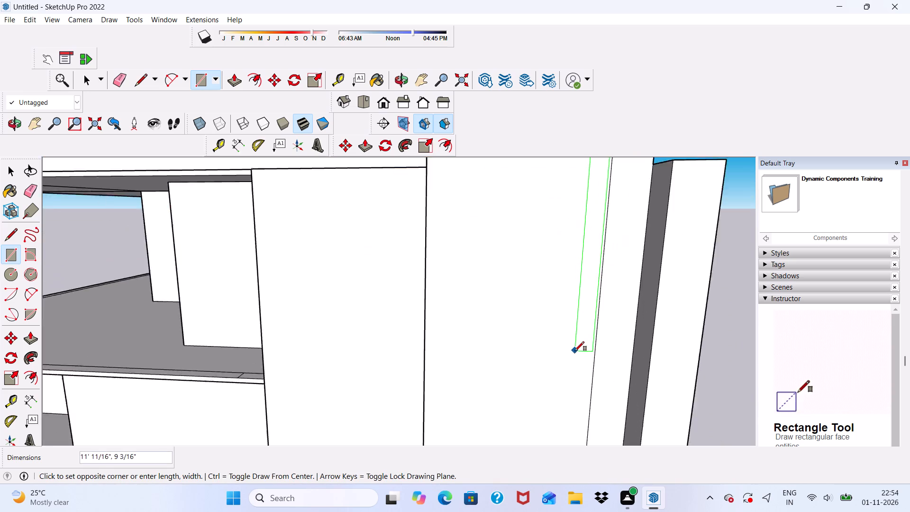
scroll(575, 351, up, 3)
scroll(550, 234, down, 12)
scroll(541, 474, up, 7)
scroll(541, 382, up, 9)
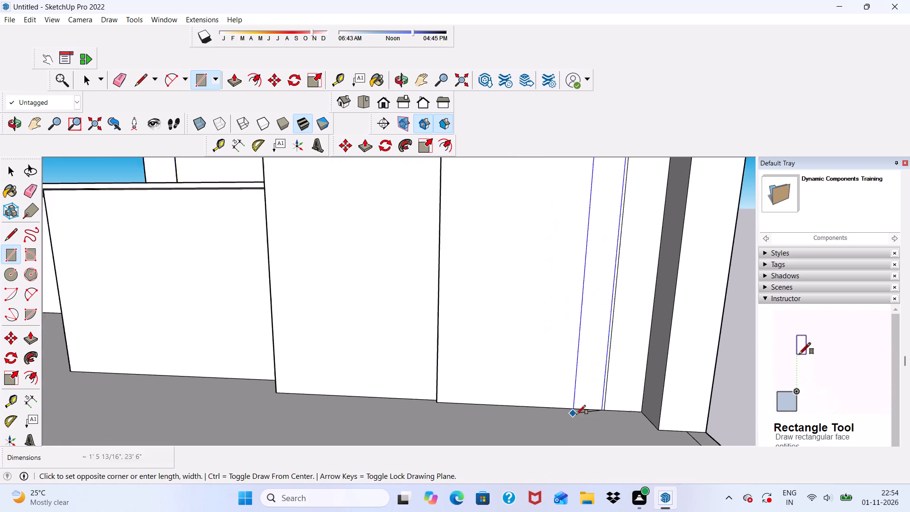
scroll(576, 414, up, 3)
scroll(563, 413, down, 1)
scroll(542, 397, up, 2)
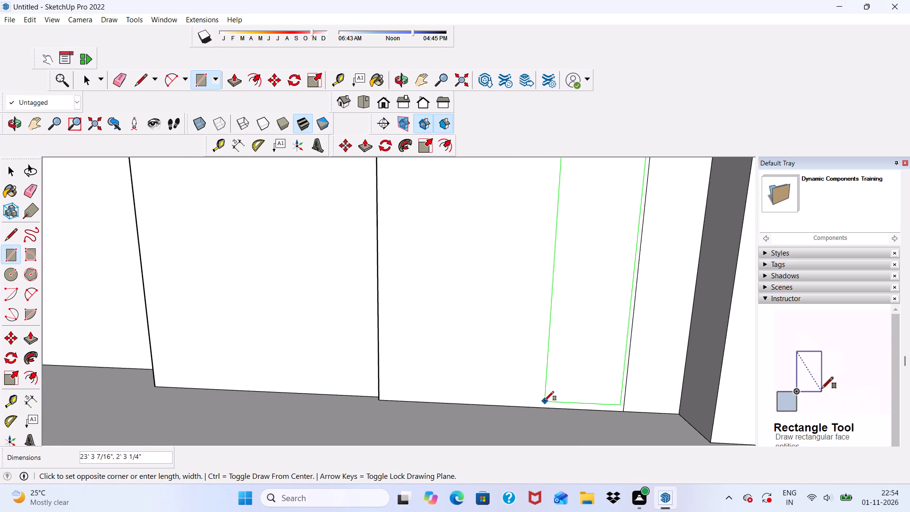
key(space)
Draw a second full-height rectangle, about 9 1/2" by 23' 6", on the front panel, a small gap inboard of the first strip.
click(203, 78)
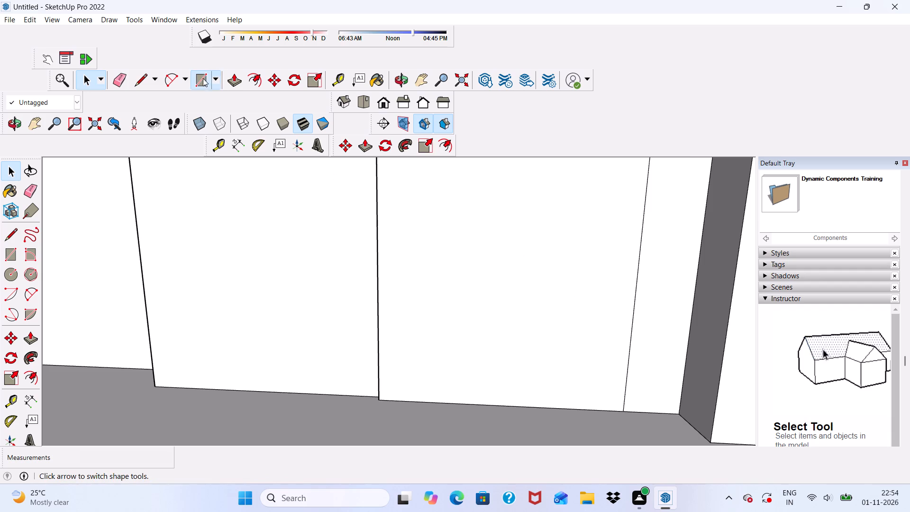
scroll(263, 294, down, 8)
scroll(525, 364, up, 3)
scroll(518, 397, down, 13)
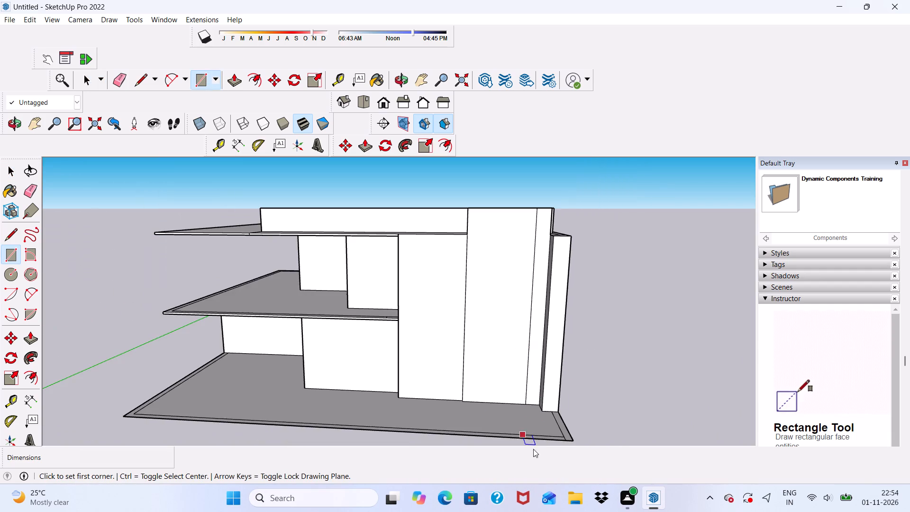
scroll(505, 201, up, 12)
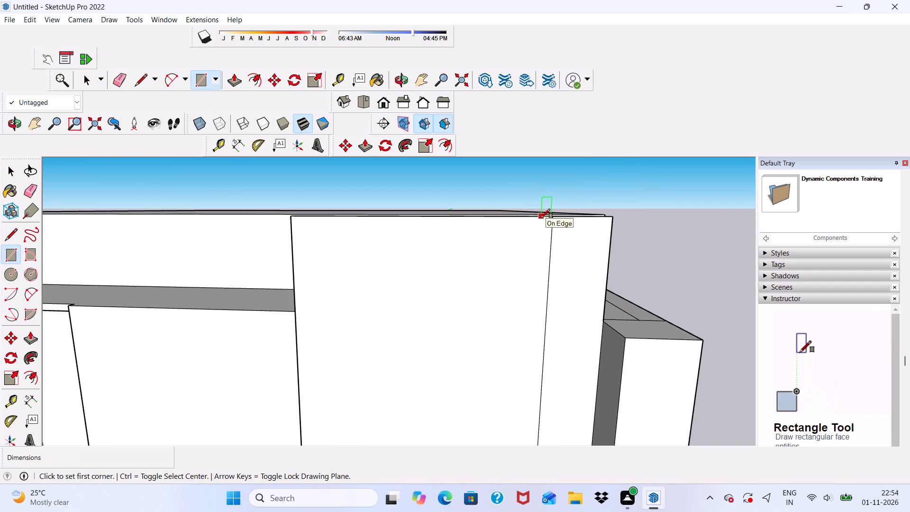
scroll(541, 218, up, 2)
click(543, 218)
scroll(543, 215, down, 9)
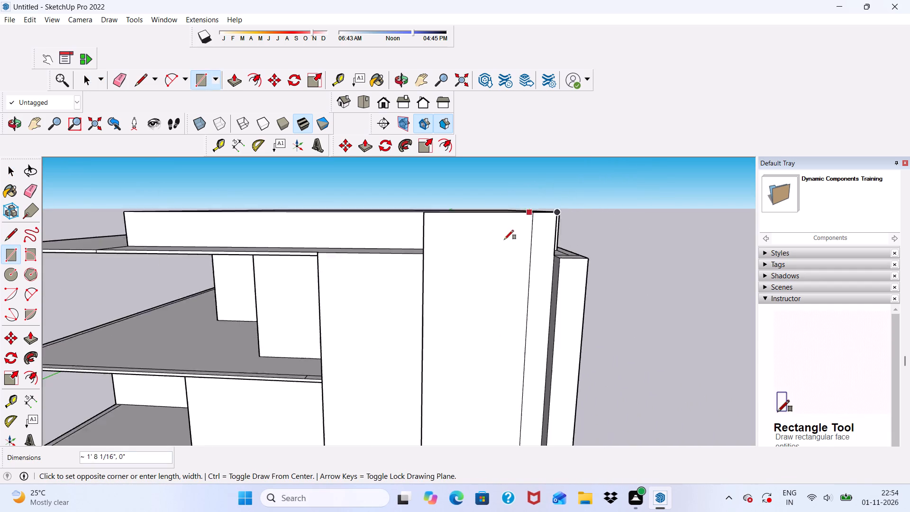
scroll(504, 239, down, 8)
scroll(501, 340, up, 4)
scroll(498, 261, down, 6)
scroll(493, 378, up, 11)
scroll(527, 354, up, 3)
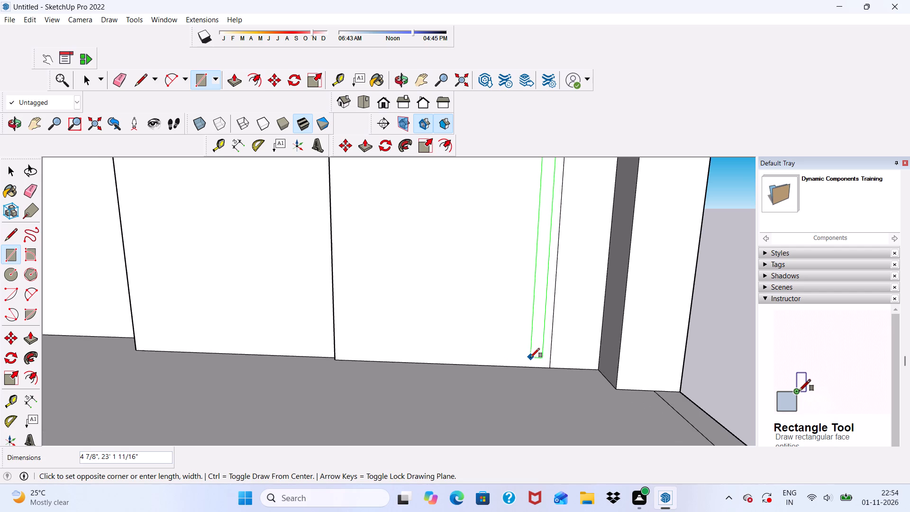
scroll(530, 357, up, 9)
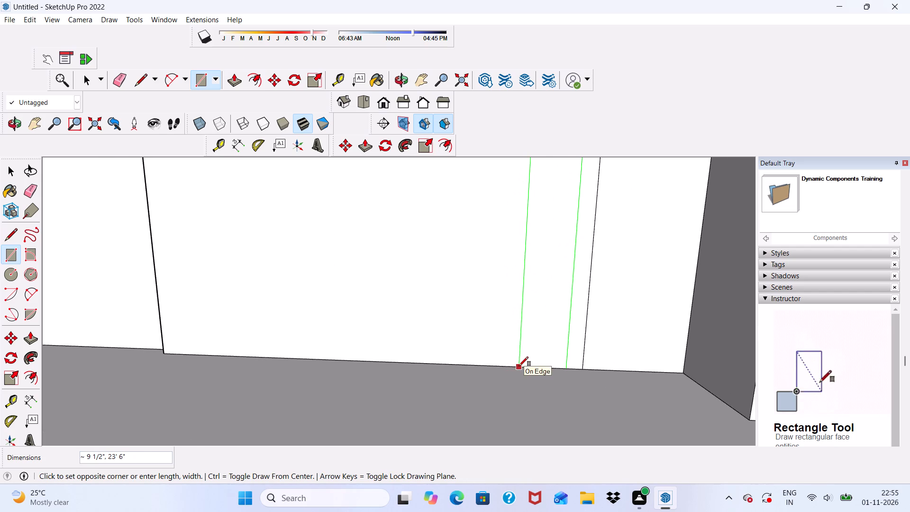
click(519, 366)
scroll(522, 365, down, 20)
scroll(522, 365, down, 3)
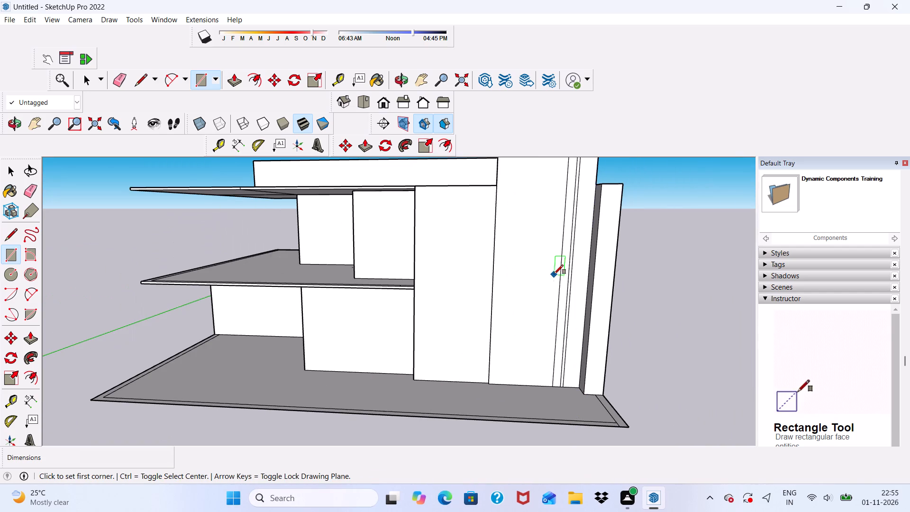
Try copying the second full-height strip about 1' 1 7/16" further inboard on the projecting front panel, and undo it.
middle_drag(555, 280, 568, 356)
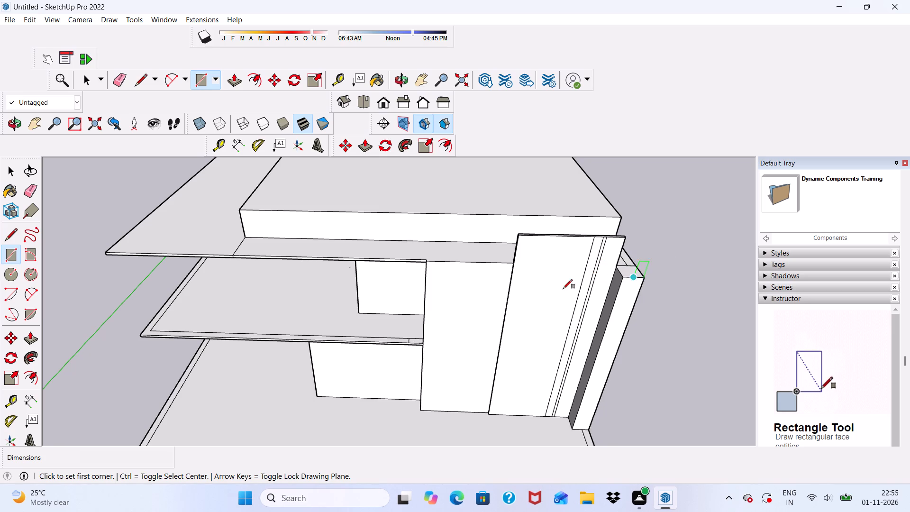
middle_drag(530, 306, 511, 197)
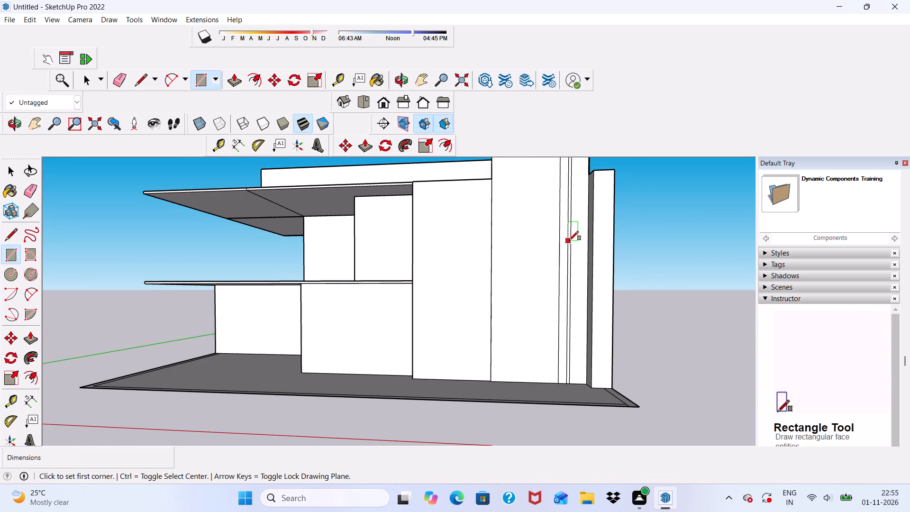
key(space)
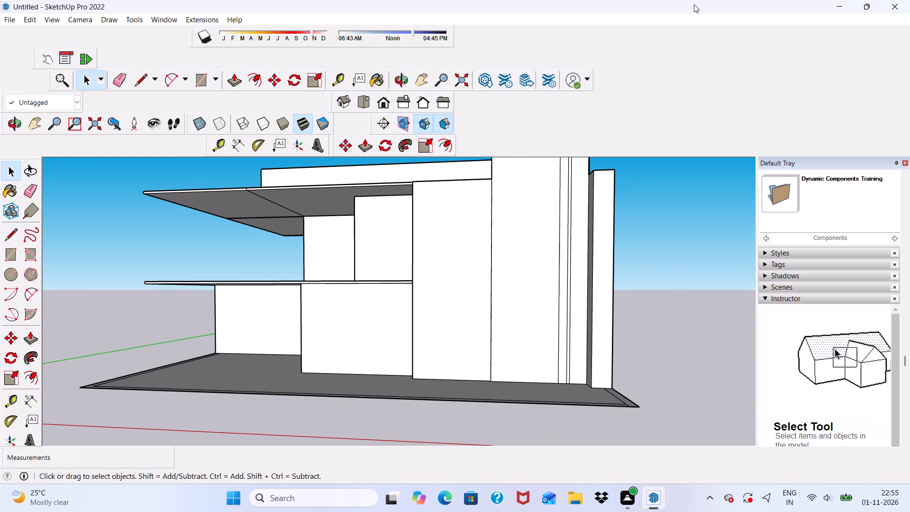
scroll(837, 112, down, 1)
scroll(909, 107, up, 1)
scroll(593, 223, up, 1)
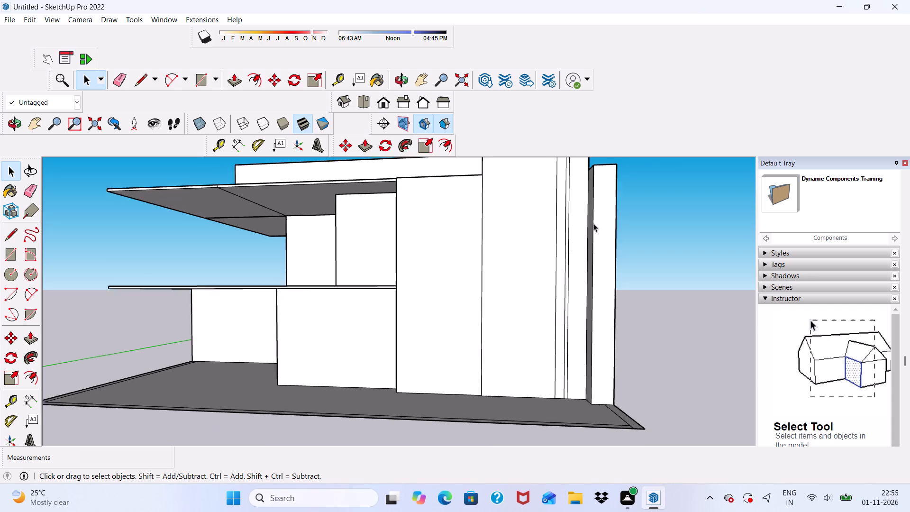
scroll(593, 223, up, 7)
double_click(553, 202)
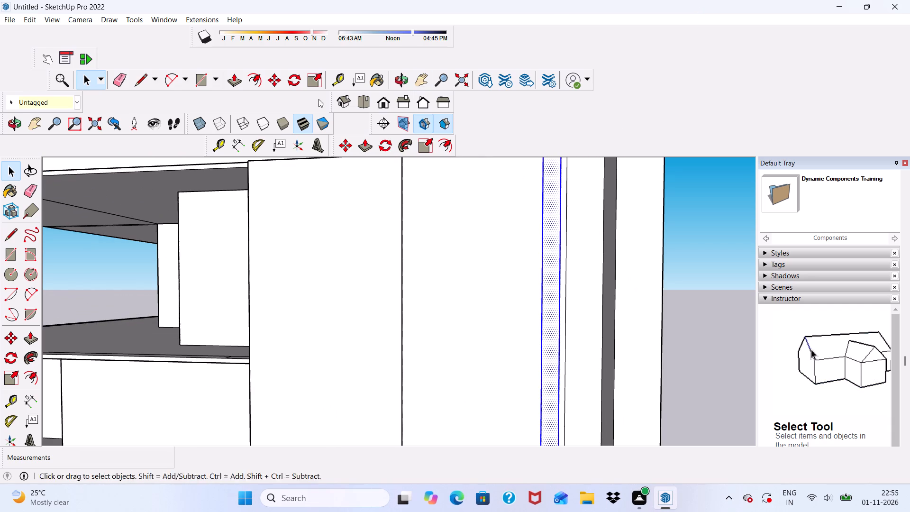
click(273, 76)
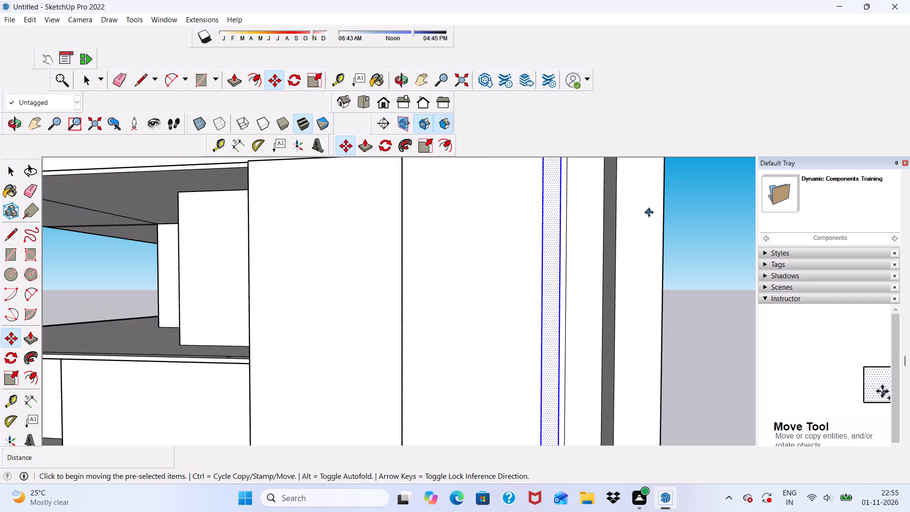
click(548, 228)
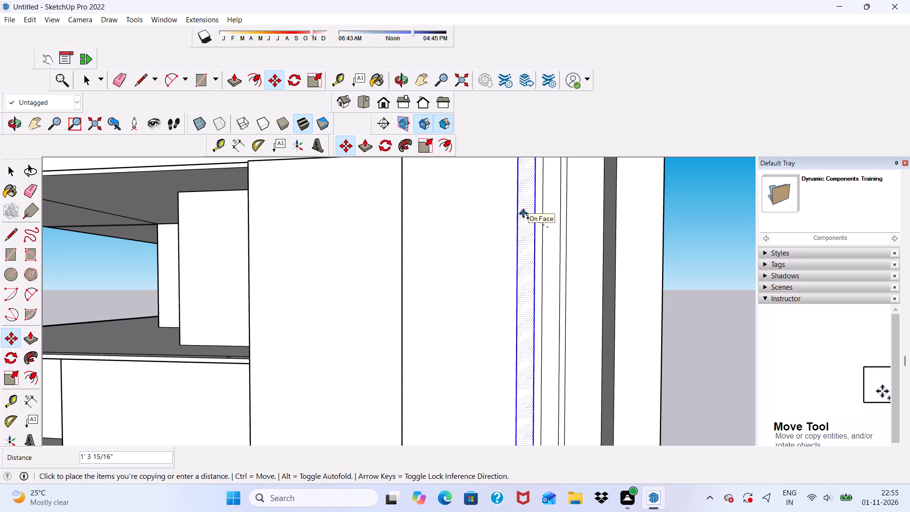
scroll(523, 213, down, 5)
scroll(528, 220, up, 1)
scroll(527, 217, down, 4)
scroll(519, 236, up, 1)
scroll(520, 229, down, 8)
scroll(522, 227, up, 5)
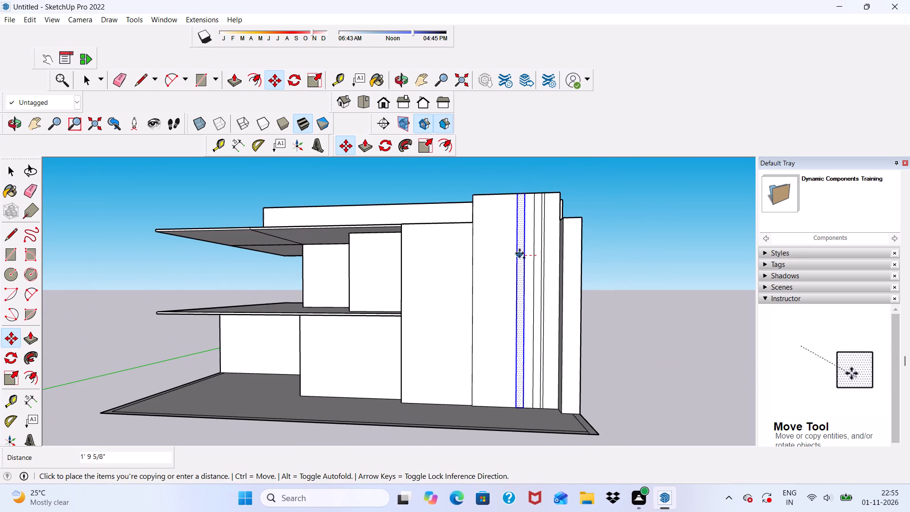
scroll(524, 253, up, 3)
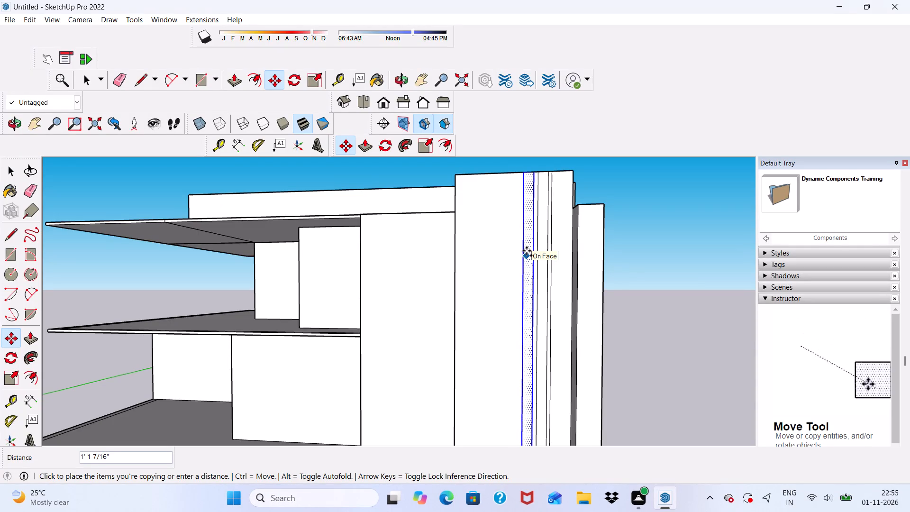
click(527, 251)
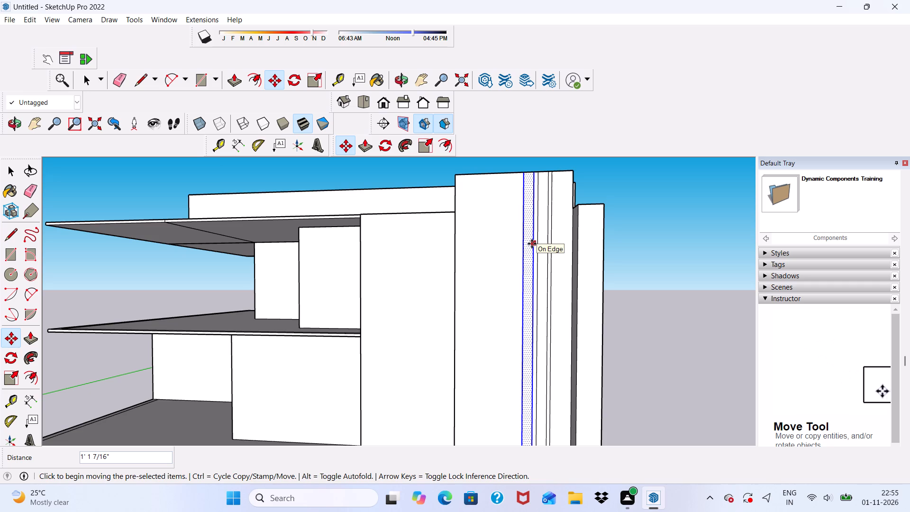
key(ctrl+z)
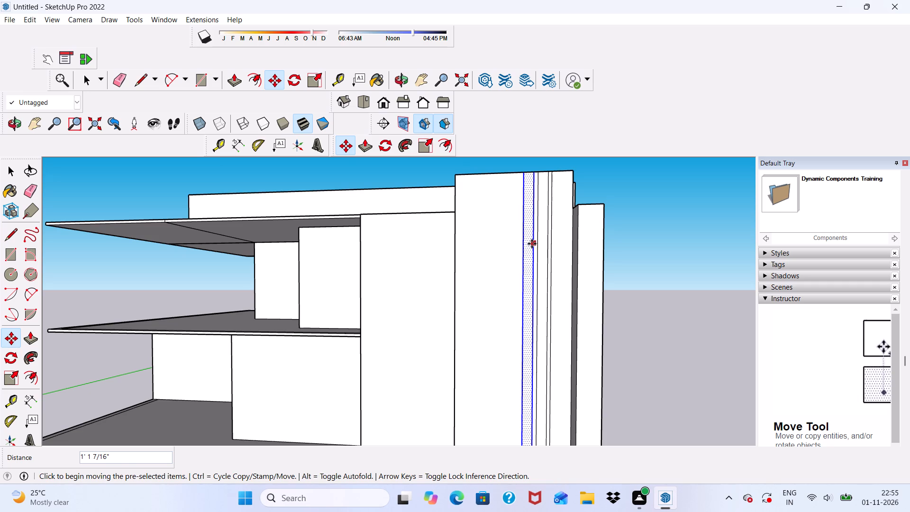
Undo the second strip's rectangle on the projecting front panel, keeping only the wide outer strip.
key(ctrl+z)
key(space)
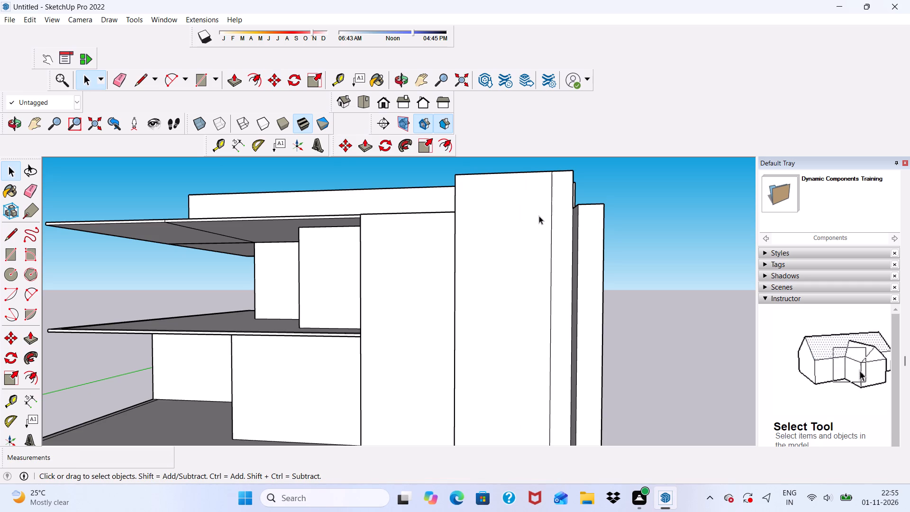
key(space)
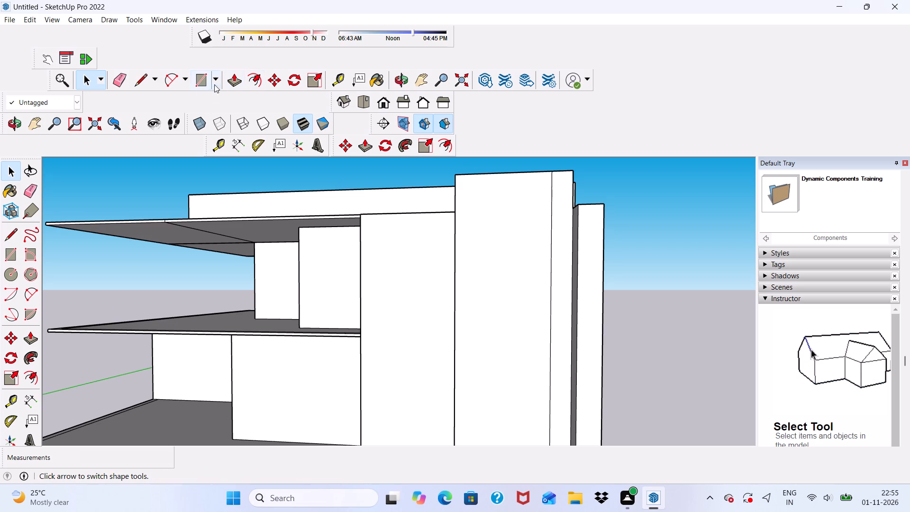
Draw a full-height rectangle, about 7 7/8" by 23' 6", on the front panel, a small gap inboard of the wide outer strip.
click(203, 79)
scroll(391, 176, down, 2)
middle_drag(462, 195, 507, 205)
scroll(550, 186, up, 6)
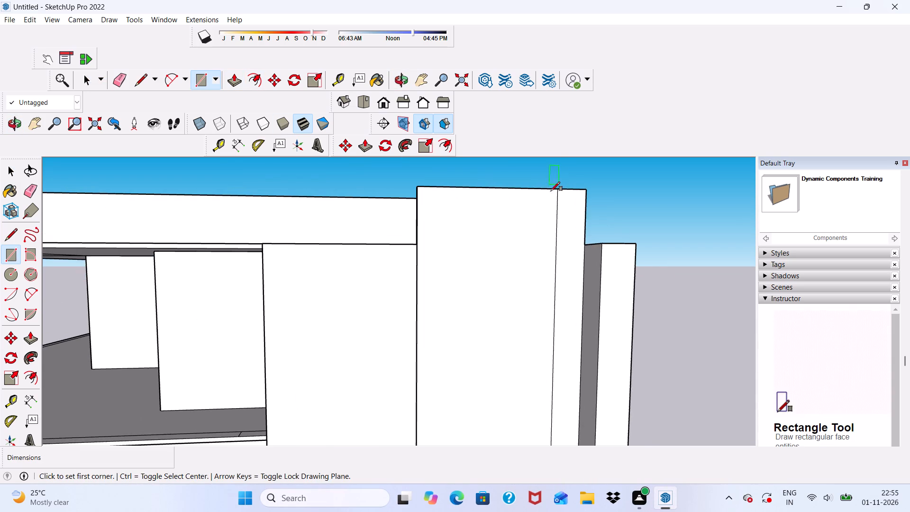
scroll(561, 191, up, 6)
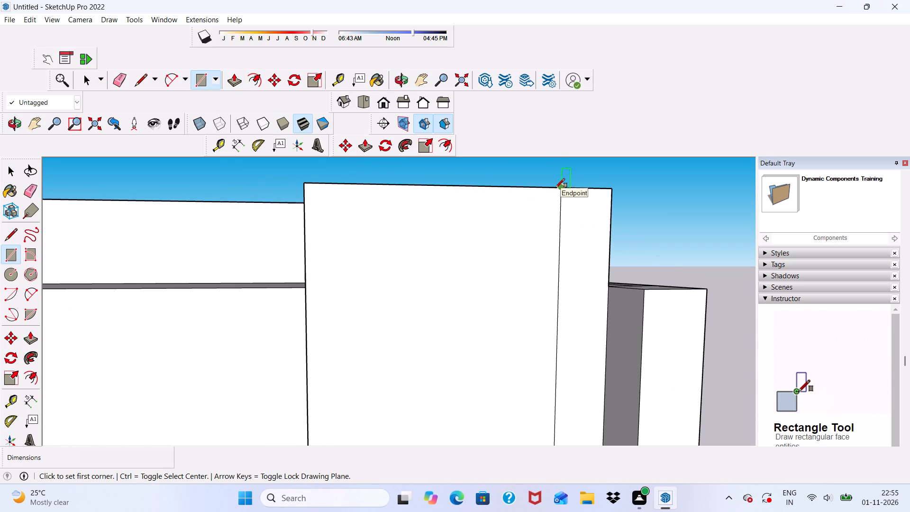
scroll(552, 190, up, 10)
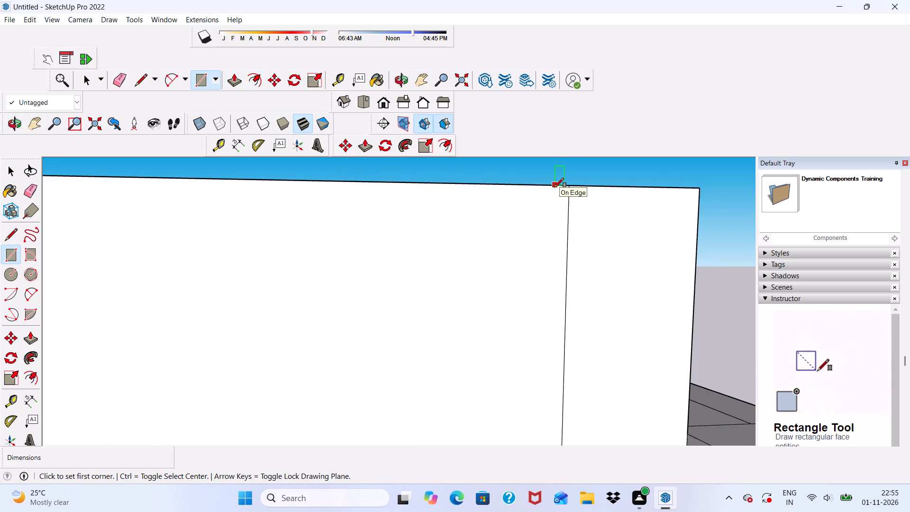
click(555, 187)
scroll(555, 186, down, 17)
scroll(522, 275, up, 7)
scroll(525, 275, down, 3)
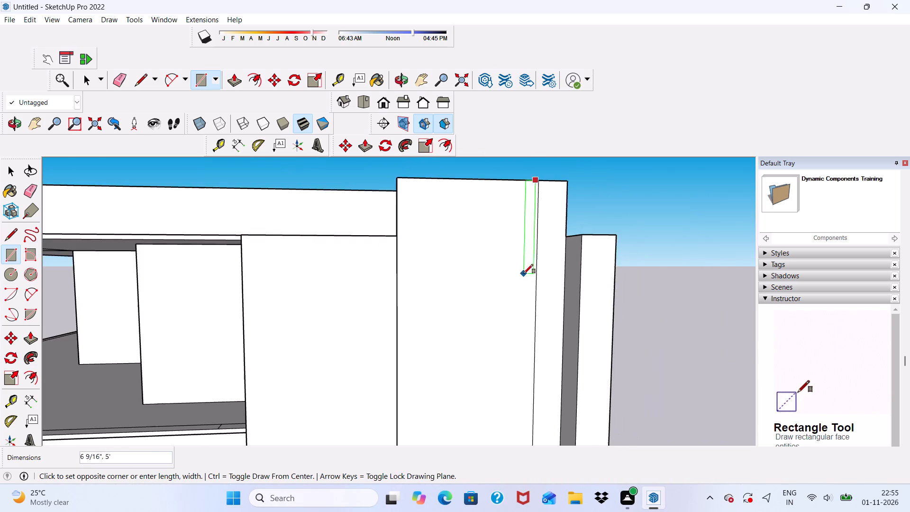
scroll(524, 274, down, 11)
scroll(498, 389, up, 5)
scroll(527, 283, down, 6)
scroll(510, 416, up, 10)
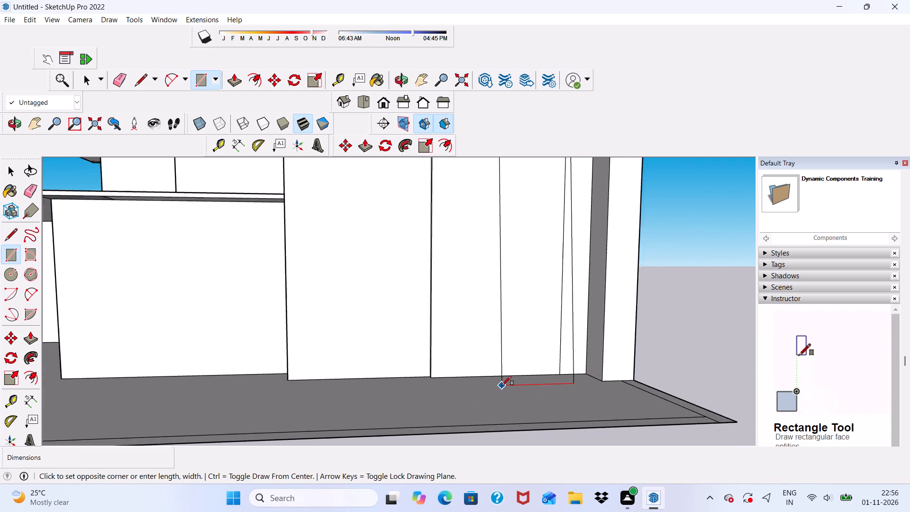
scroll(502, 385, up, 3)
scroll(523, 378, down, 2)
scroll(555, 369, up, 5)
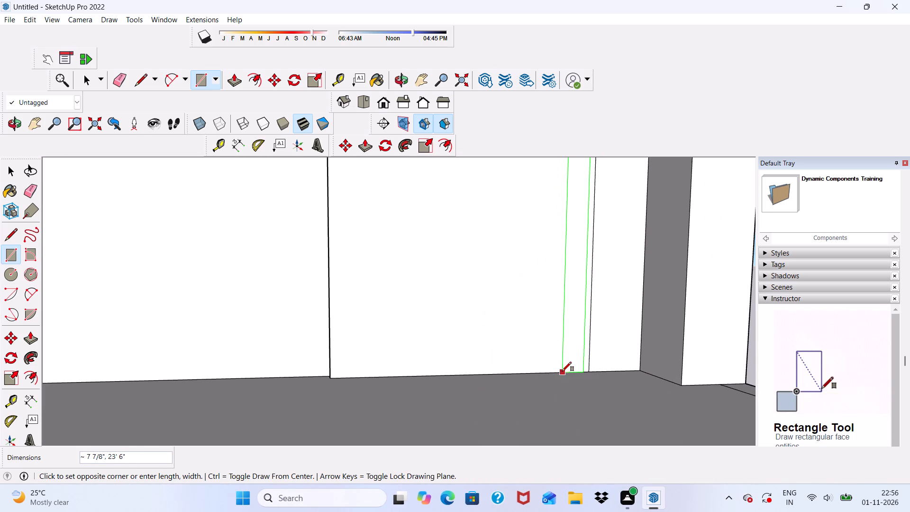
click(562, 375)
scroll(558, 370, down, 10)
middle_drag(573, 387, 574, 387)
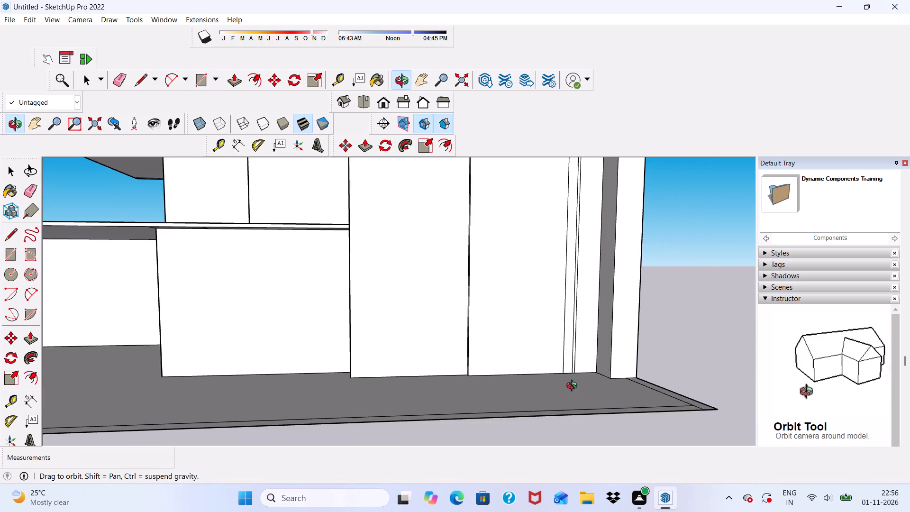
middle_drag(574, 387, 536, 402)
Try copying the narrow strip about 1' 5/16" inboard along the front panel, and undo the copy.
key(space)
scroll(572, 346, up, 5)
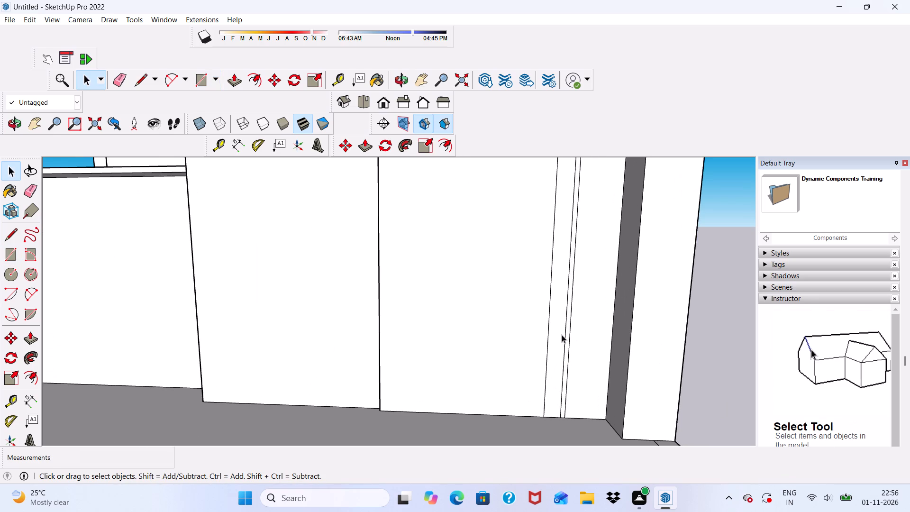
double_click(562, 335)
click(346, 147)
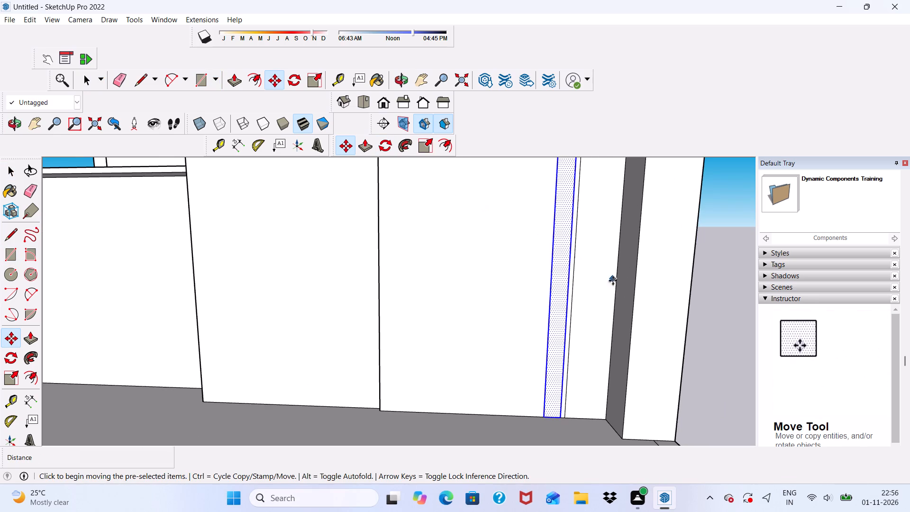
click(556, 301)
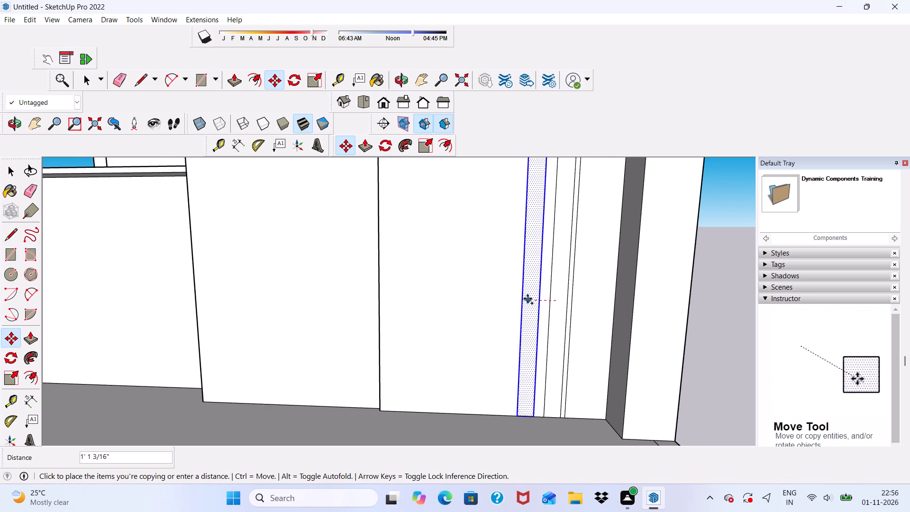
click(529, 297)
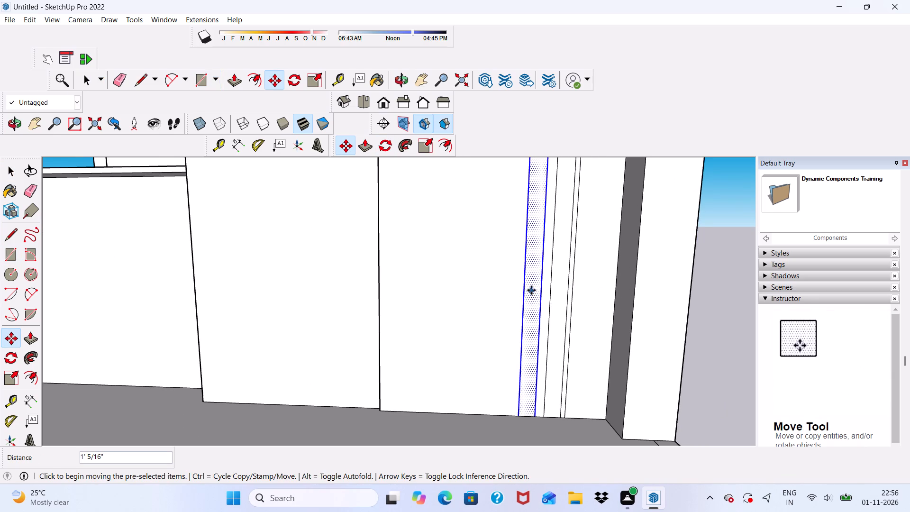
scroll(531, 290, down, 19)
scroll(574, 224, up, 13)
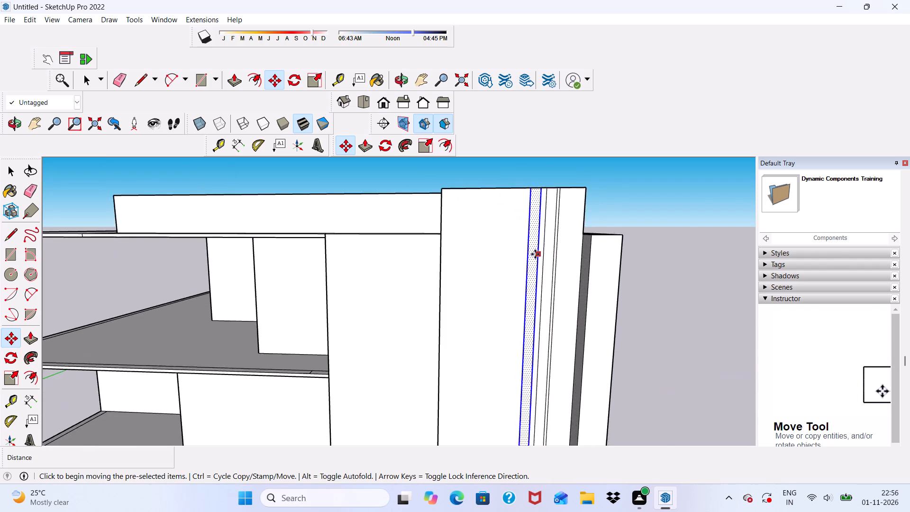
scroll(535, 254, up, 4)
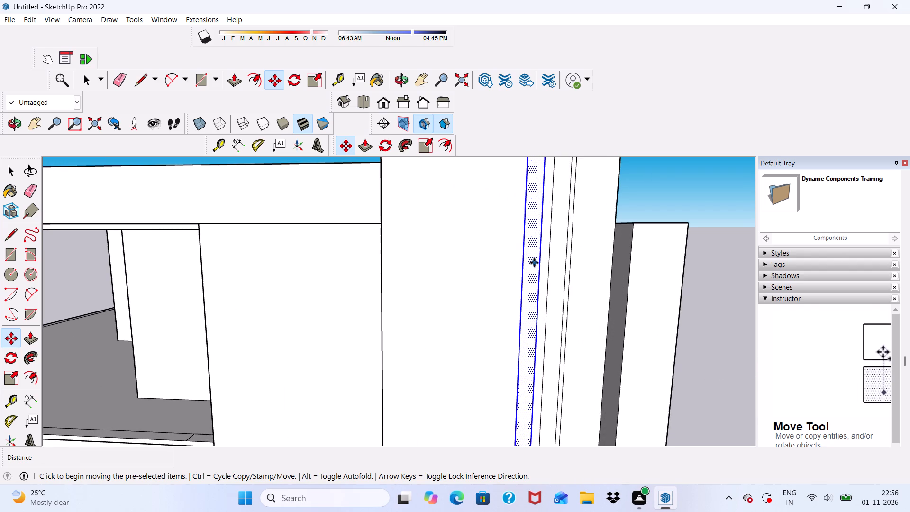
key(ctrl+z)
Copy the narrow strip about 10 13/16" inboard along the front panel and multiply it into two equally spaced copies (*2).
click(553, 292)
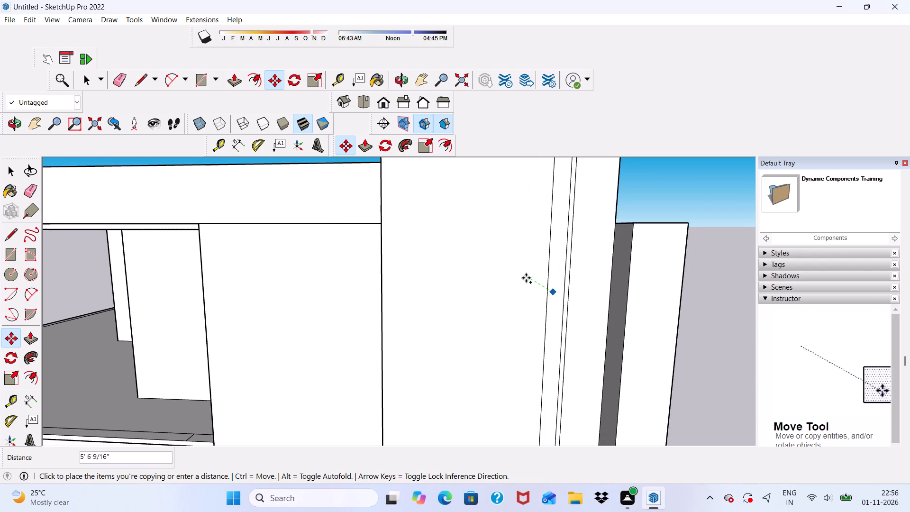
scroll(528, 290, down, 6)
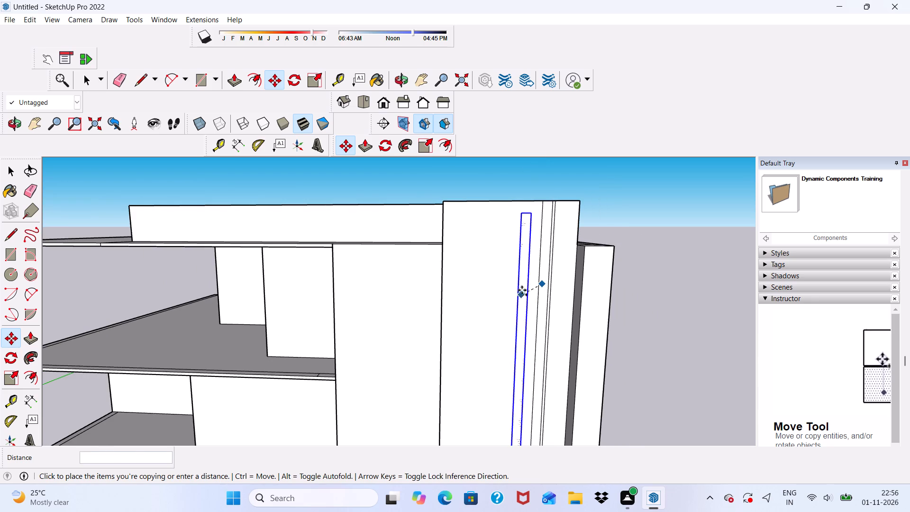
scroll(536, 275, up, 5)
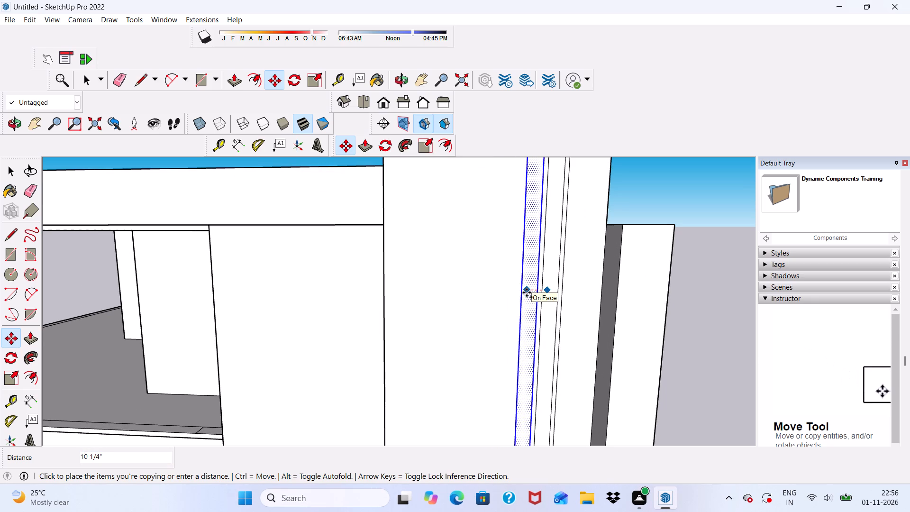
scroll(527, 293, down, 2)
click(526, 291)
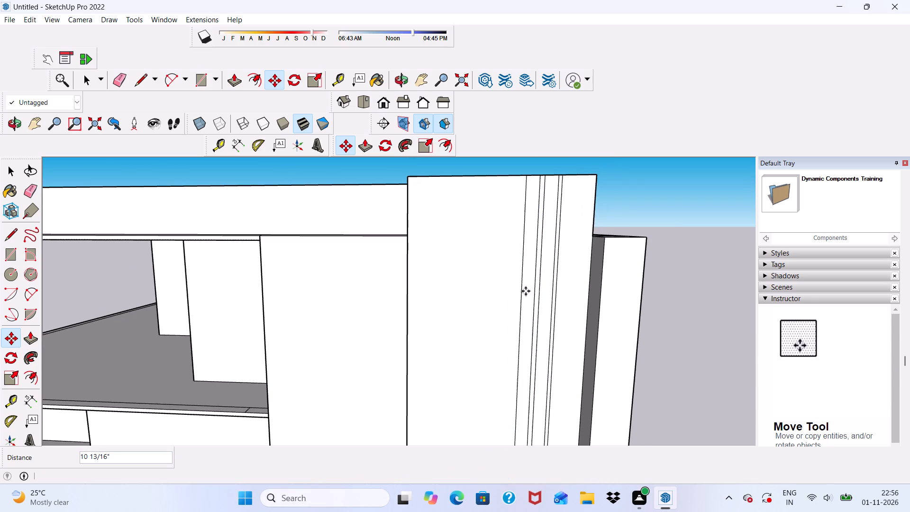
scroll(522, 286, down, 5)
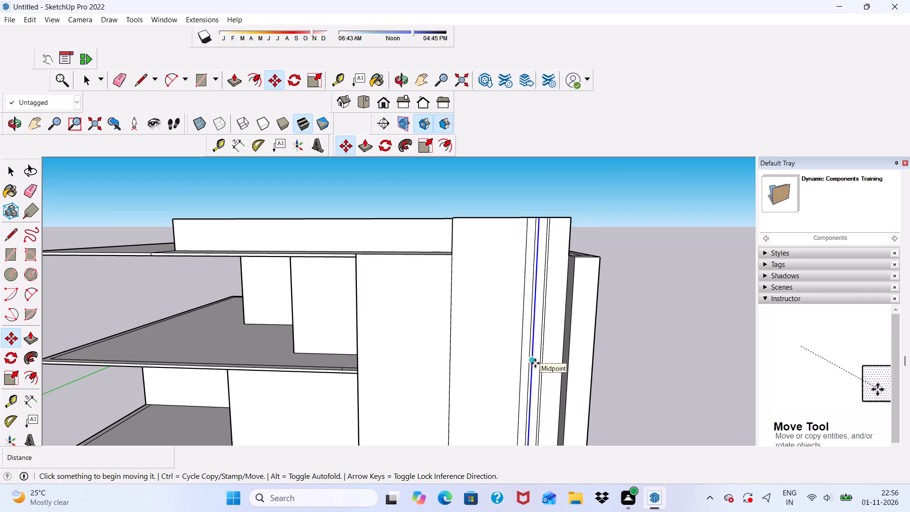
key(shift+asterisk)
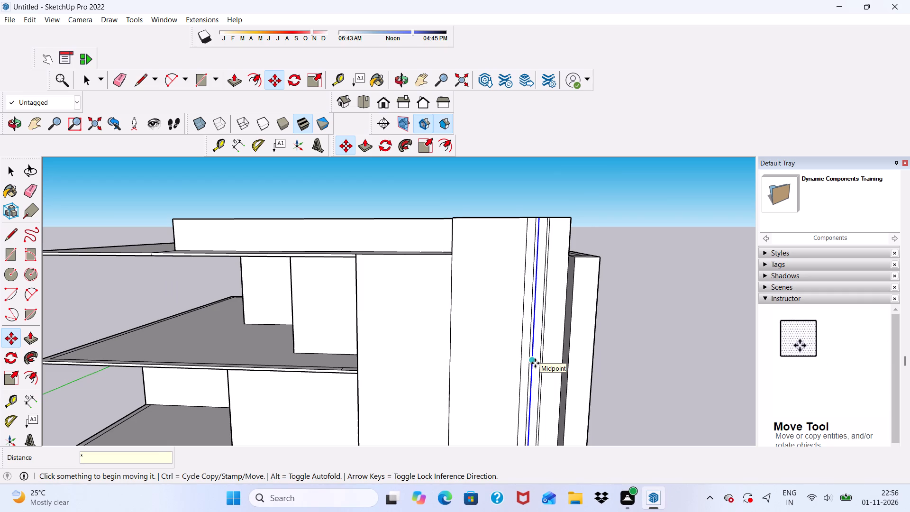
key(2)
key(Return)
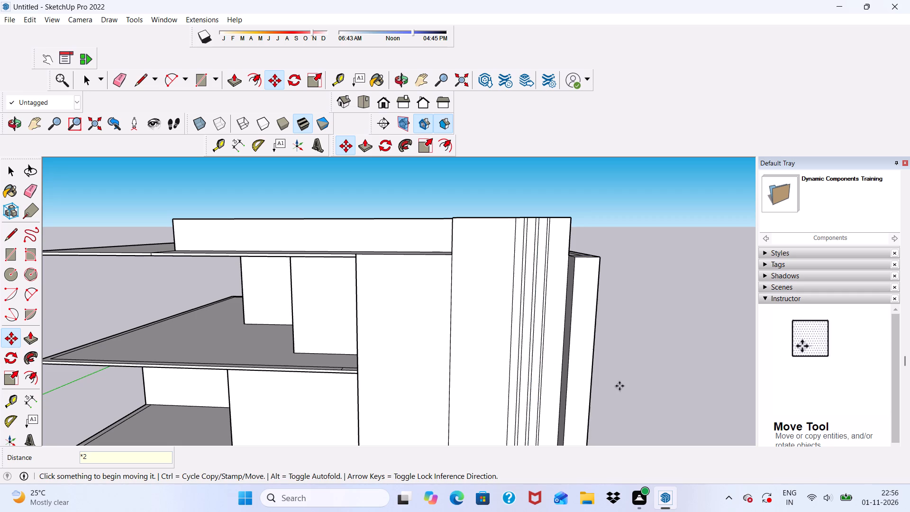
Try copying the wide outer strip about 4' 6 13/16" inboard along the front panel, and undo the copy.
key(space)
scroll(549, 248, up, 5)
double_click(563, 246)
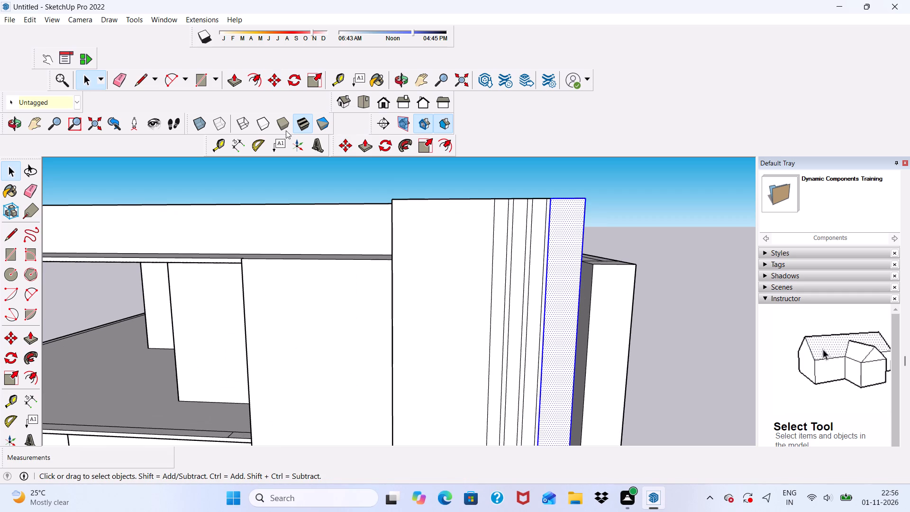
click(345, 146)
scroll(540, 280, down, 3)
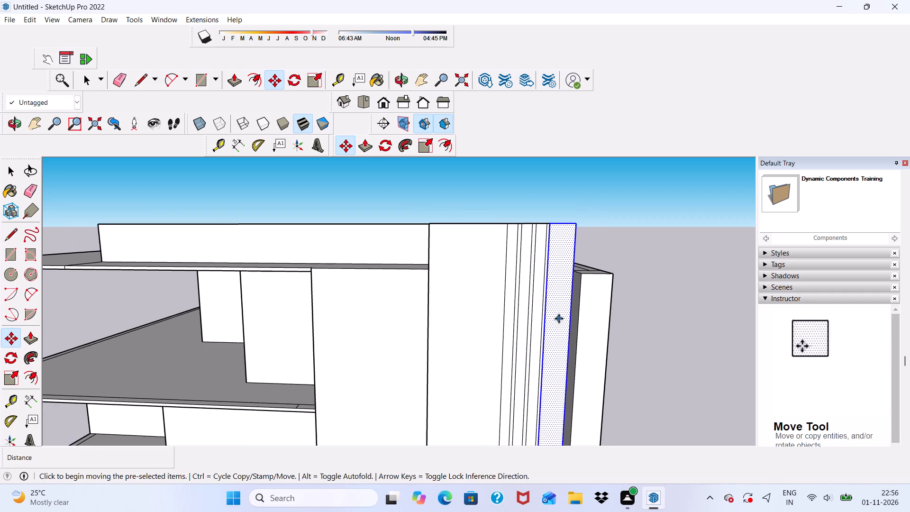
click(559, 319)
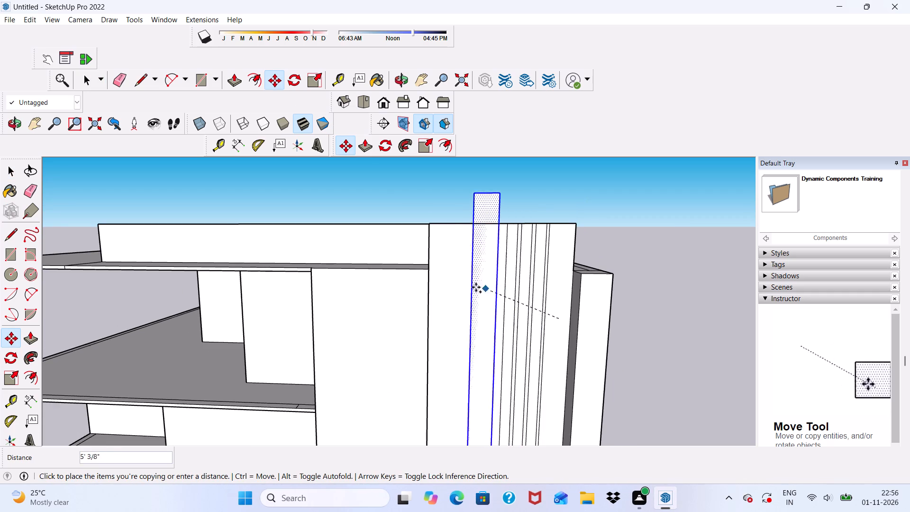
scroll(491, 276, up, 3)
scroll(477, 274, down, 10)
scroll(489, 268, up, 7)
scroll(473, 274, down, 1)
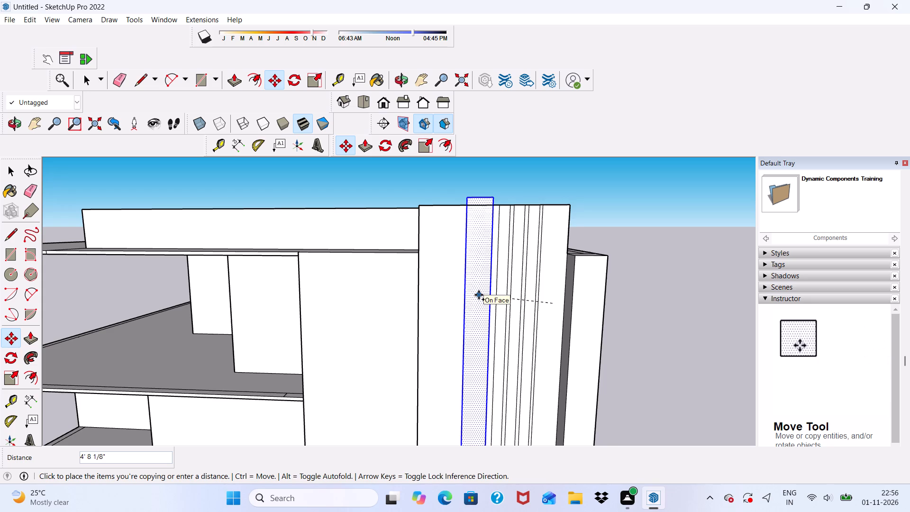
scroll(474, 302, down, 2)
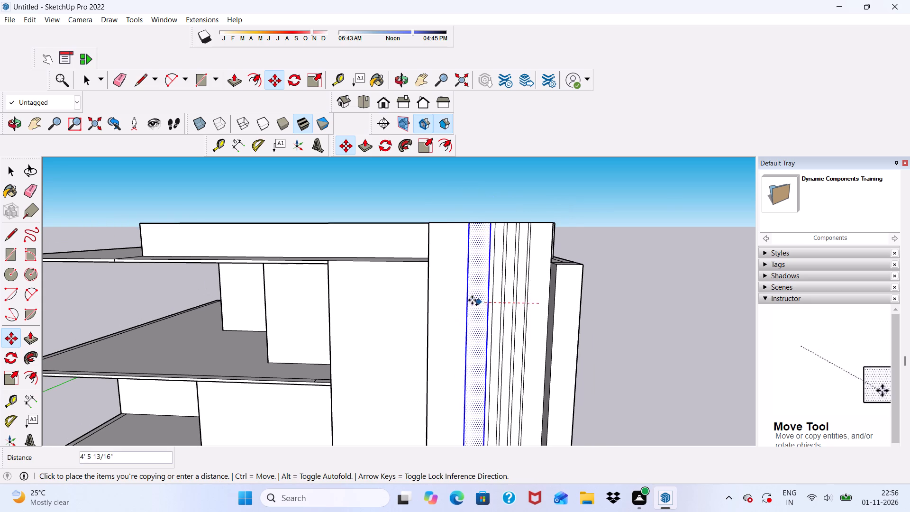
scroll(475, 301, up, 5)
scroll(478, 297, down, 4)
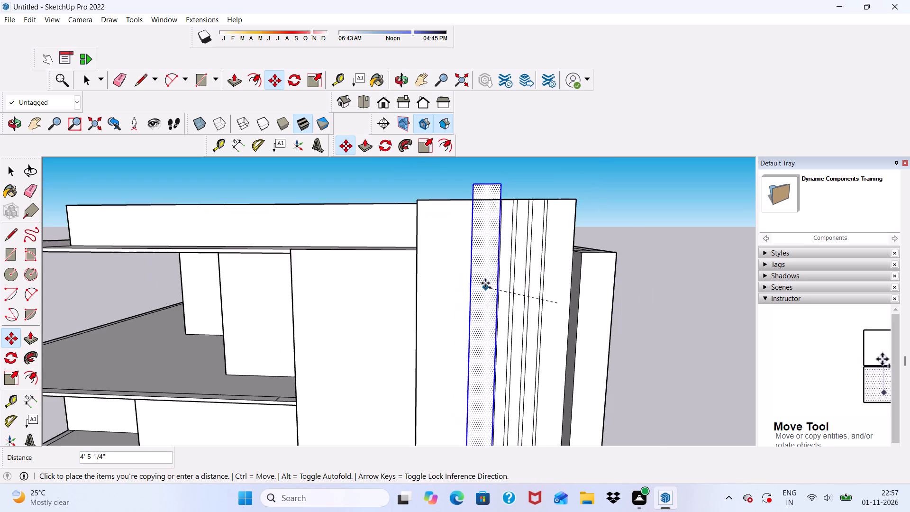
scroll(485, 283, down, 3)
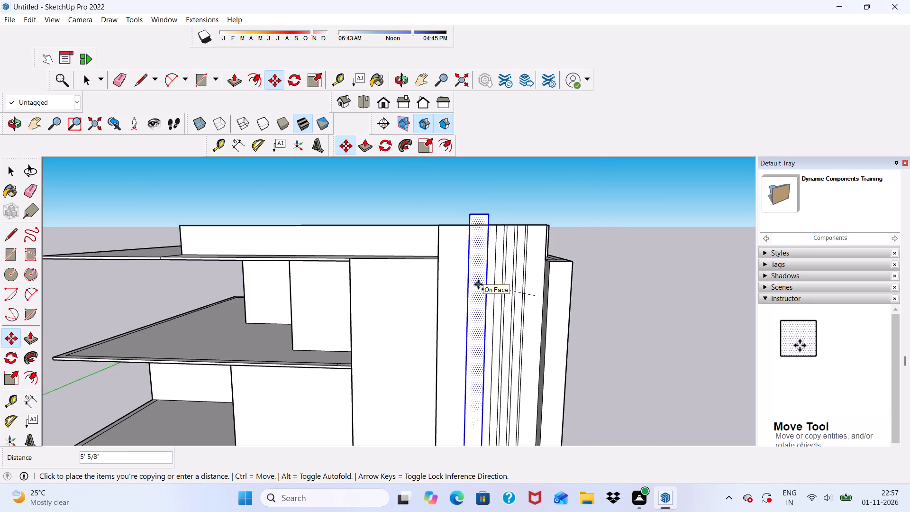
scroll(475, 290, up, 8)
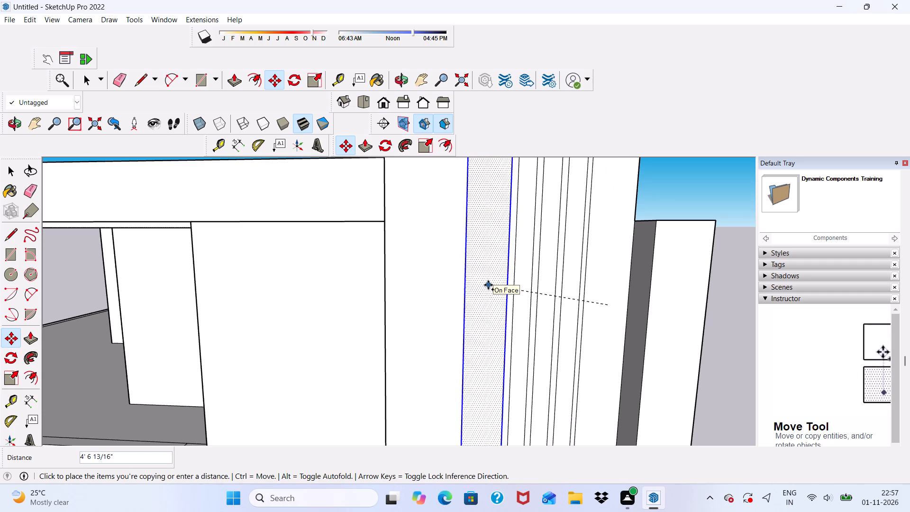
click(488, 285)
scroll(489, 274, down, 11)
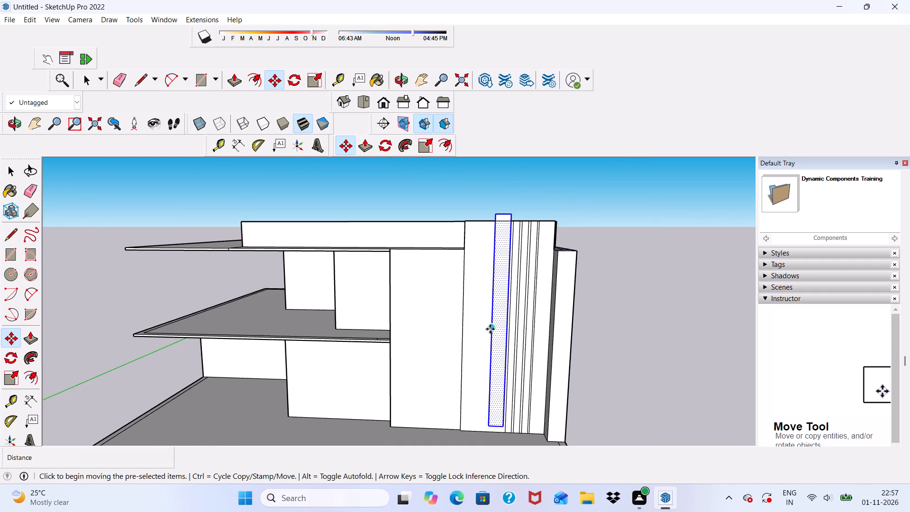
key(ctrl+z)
Copy the wide outer strip about 4' 8 13/16" horizontally inboard along the front panel, past the narrow strips.
scroll(550, 303, up, 4)
click(539, 298)
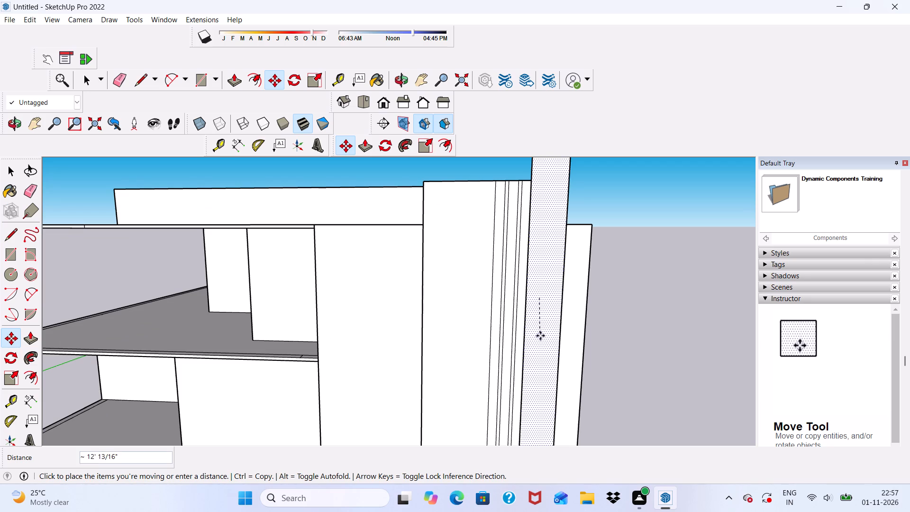
scroll(465, 286, down, 4)
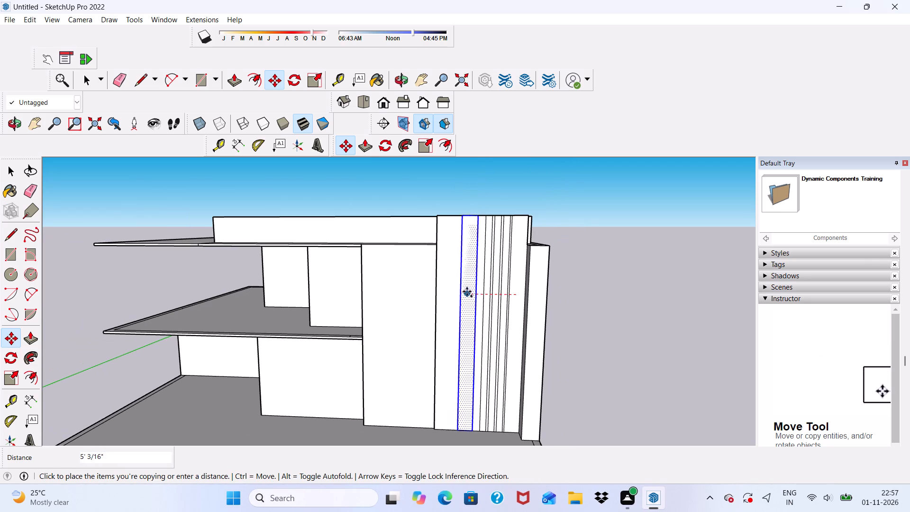
scroll(468, 296, up, 5)
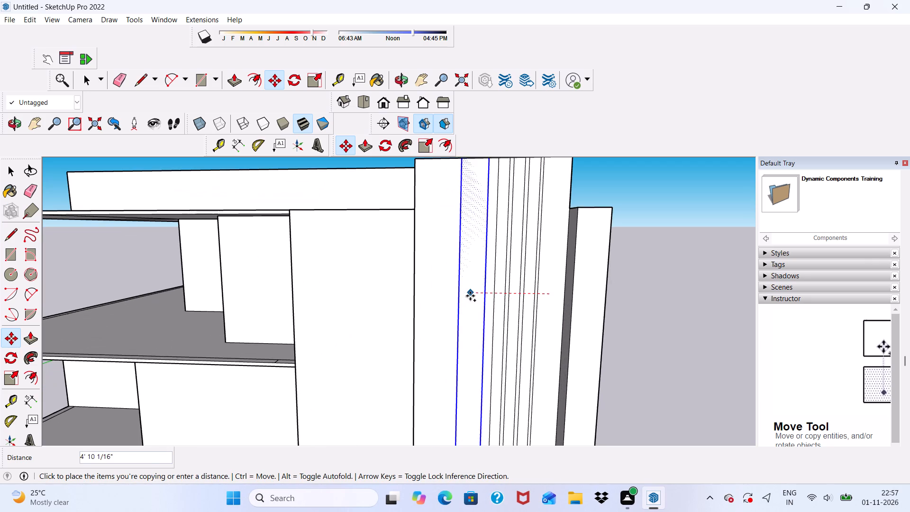
scroll(474, 296, down, 5)
scroll(474, 296, up, 1)
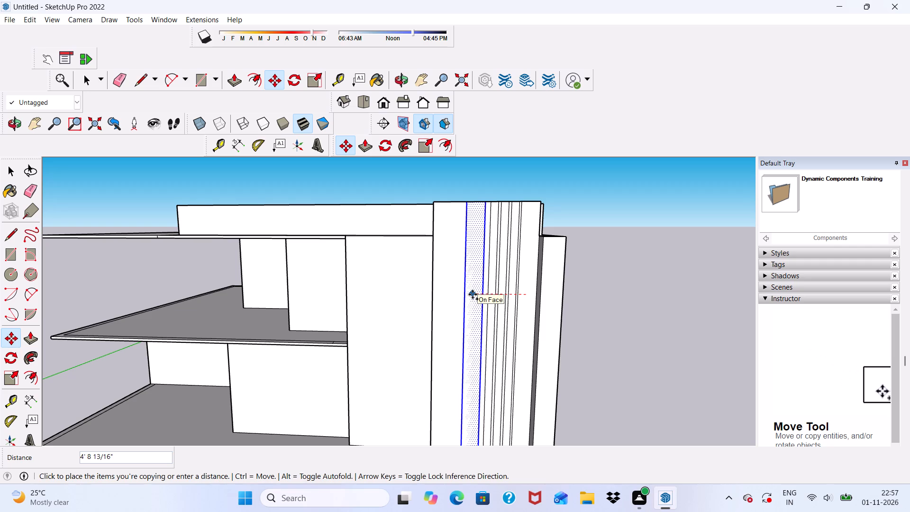
click(473, 294)
Copy the outermost narrow strip about 4' 8 3/8" inboard along the front panel, just beyond the copied wide strip.
scroll(475, 277, down, 4)
middle_drag(478, 278, 505, 285)
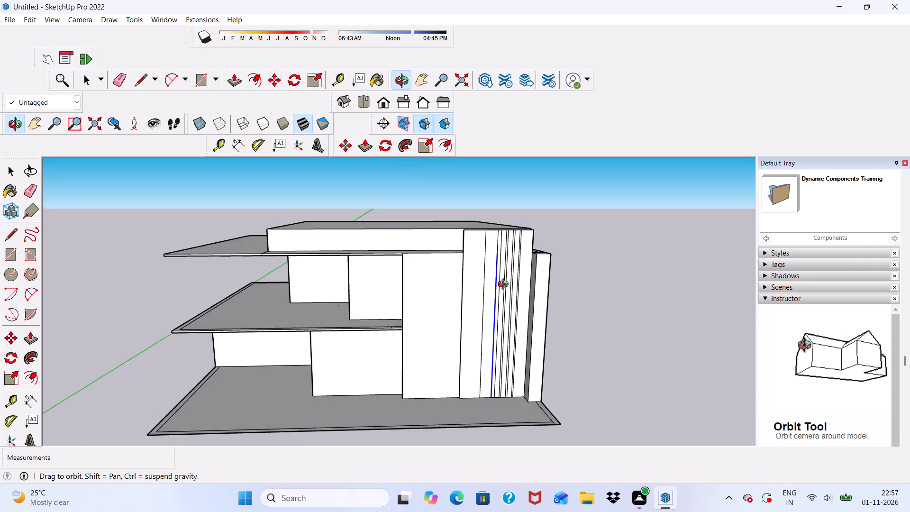
middle_drag(505, 285, 532, 315)
scroll(502, 288, up, 10)
scroll(528, 253, up, 2)
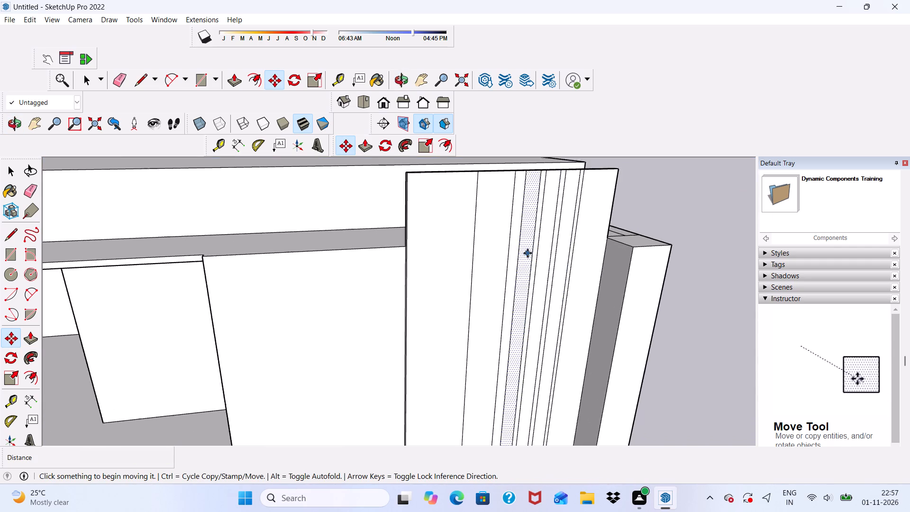
scroll(528, 253, up, 2)
scroll(565, 251, up, 3)
scroll(576, 250, down, 4)
middle_drag(579, 265, 534, 308)
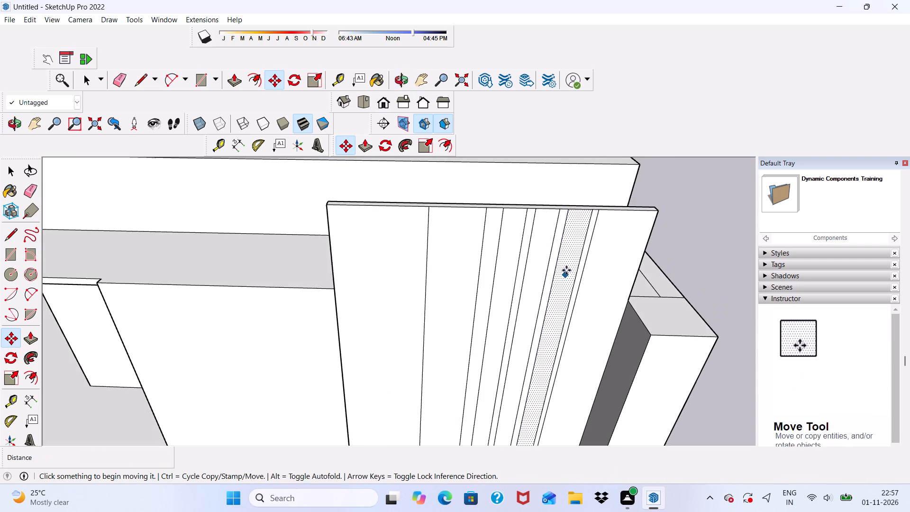
click(566, 265)
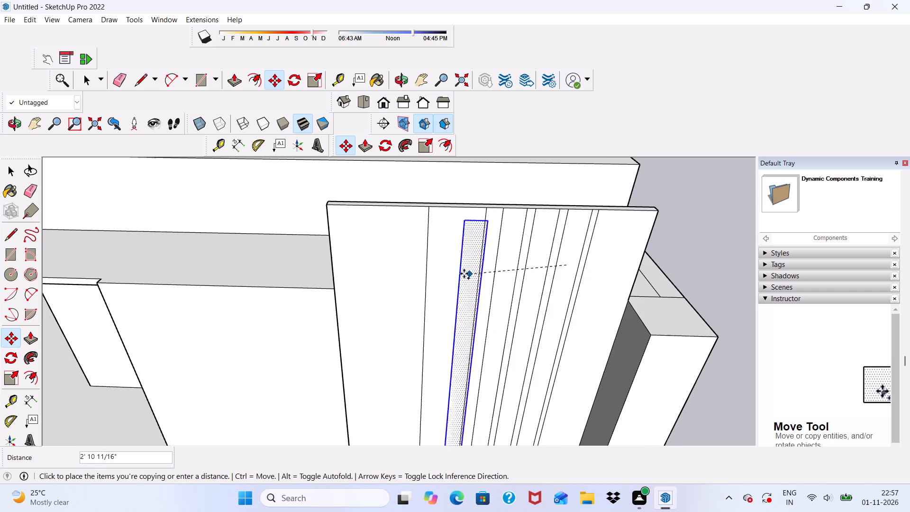
scroll(452, 272, down, 3)
scroll(409, 260, up, 6)
scroll(409, 258, down, 3)
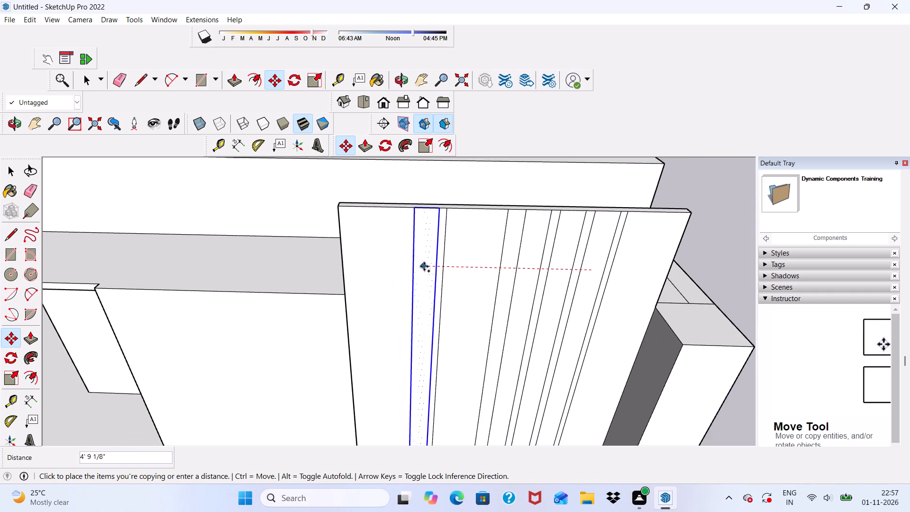
scroll(424, 266, up, 4)
click(427, 260)
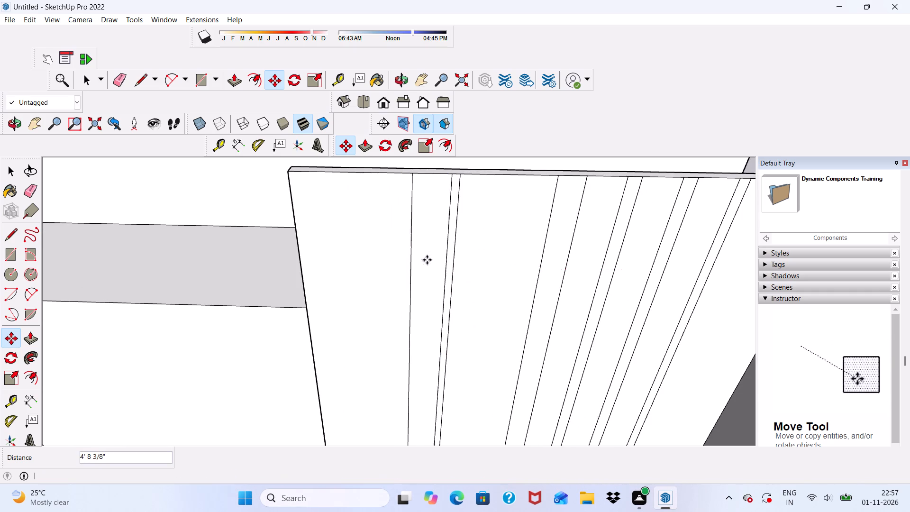
Copy the inboard wide strip about 2' 9 9/16" further inboard, between the last narrow strip and the front panel's inner edge.
scroll(428, 230, down, 12)
middle_drag(436, 301, 443, 208)
scroll(434, 249, up, 7)
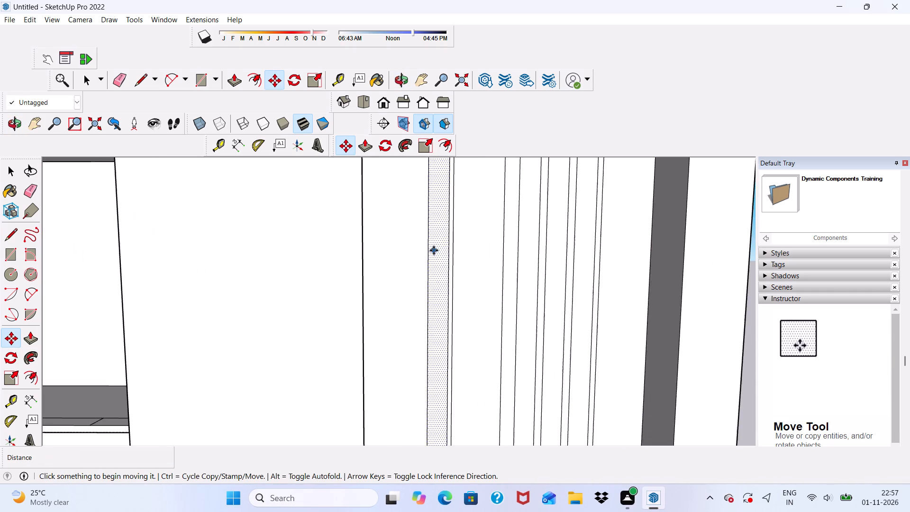
scroll(382, 233, down, 4)
scroll(456, 281, up, 1)
click(456, 281)
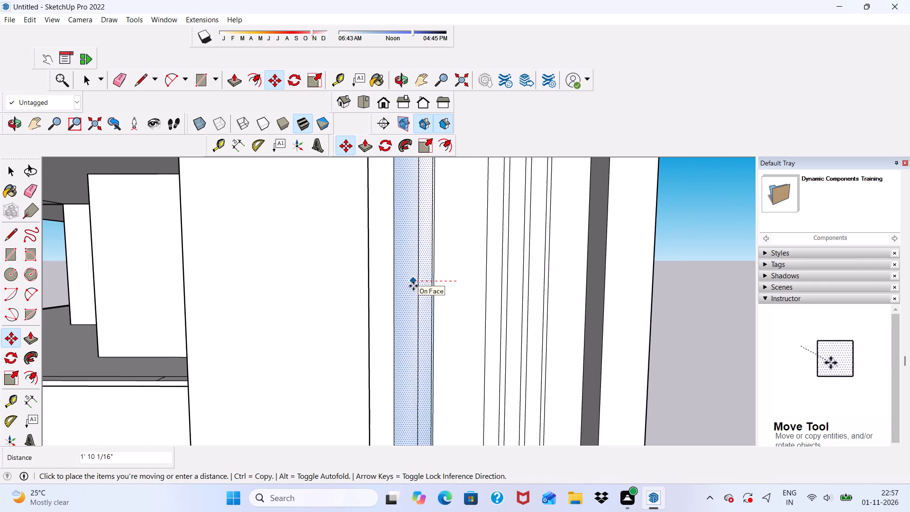
scroll(396, 256, up, 2)
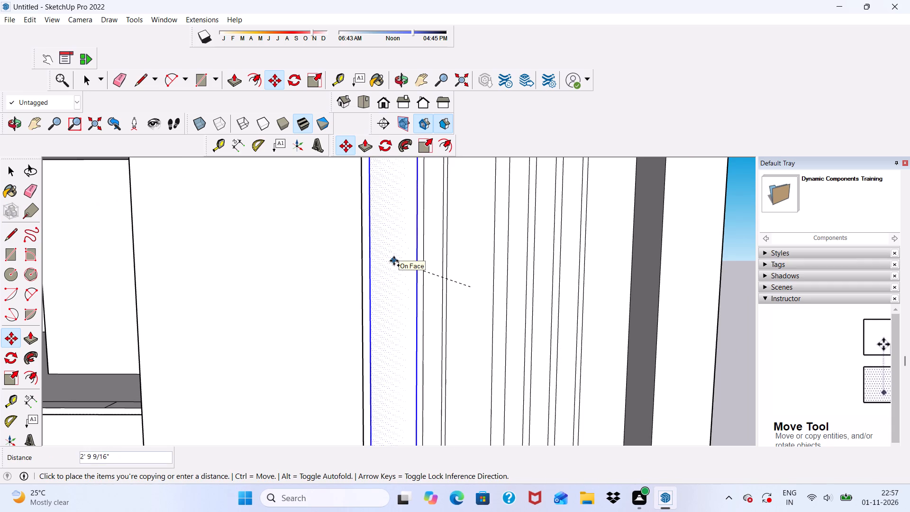
click(395, 260)
Push/Pull the front panel's thin inboard side face outward about 8' 3/8" to widen the panel.
scroll(395, 260, down, 4)
middle_drag(402, 270, 476, 299)
scroll(488, 299, up, 1)
scroll(471, 251, down, 4)
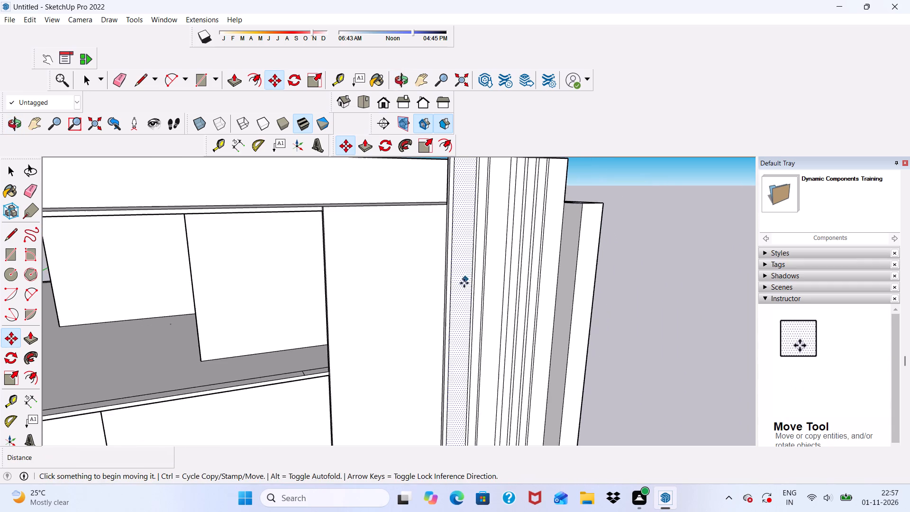
middle_drag(464, 283, 510, 301)
middle_drag(513, 311, 397, 292)
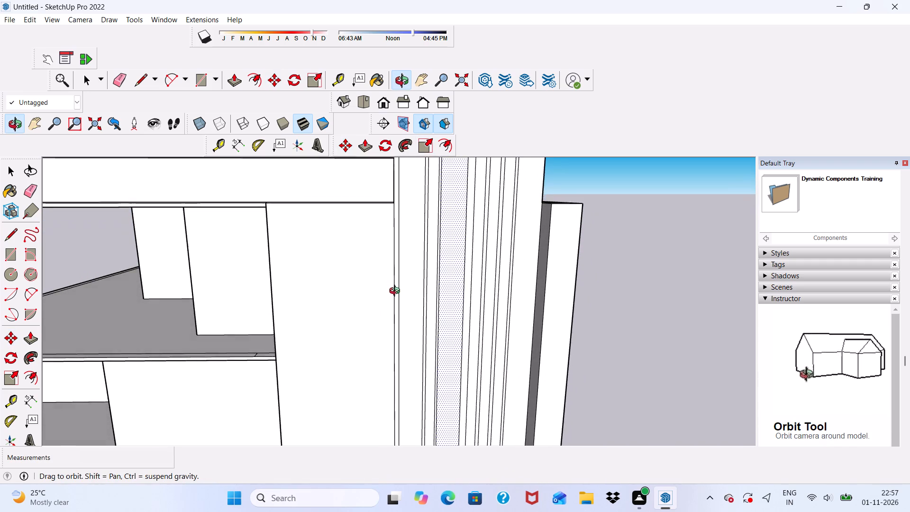
middle_drag(397, 292, 397, 294)
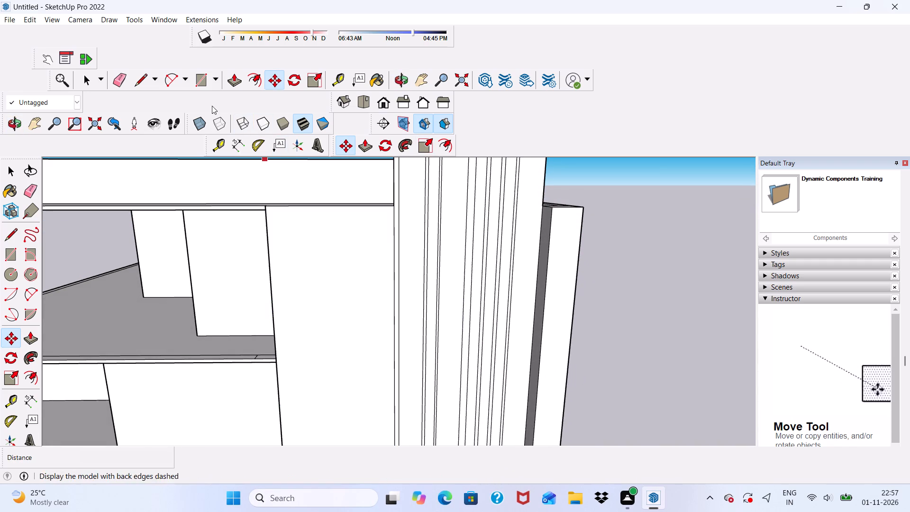
click(233, 80)
middle_drag(407, 218, 587, 225)
scroll(528, 237, up, 5)
scroll(447, 228, up, 8)
click(444, 223)
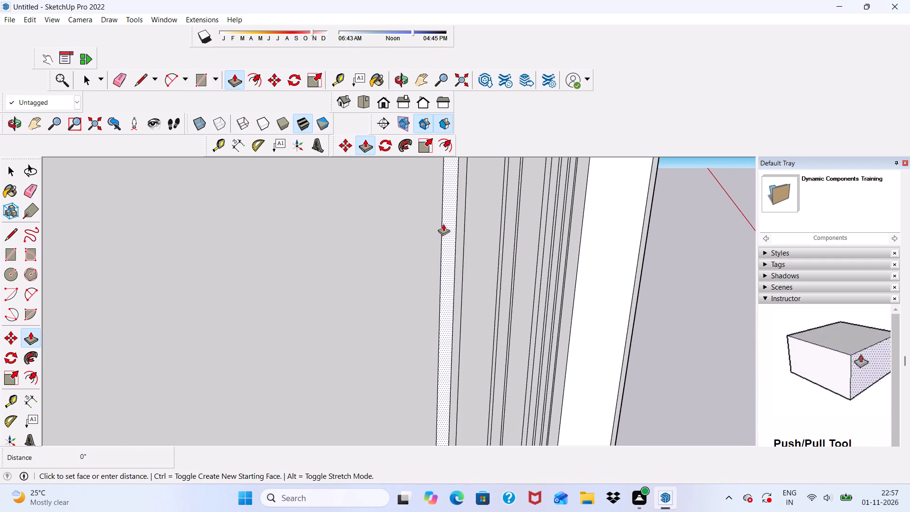
scroll(410, 236, down, 19)
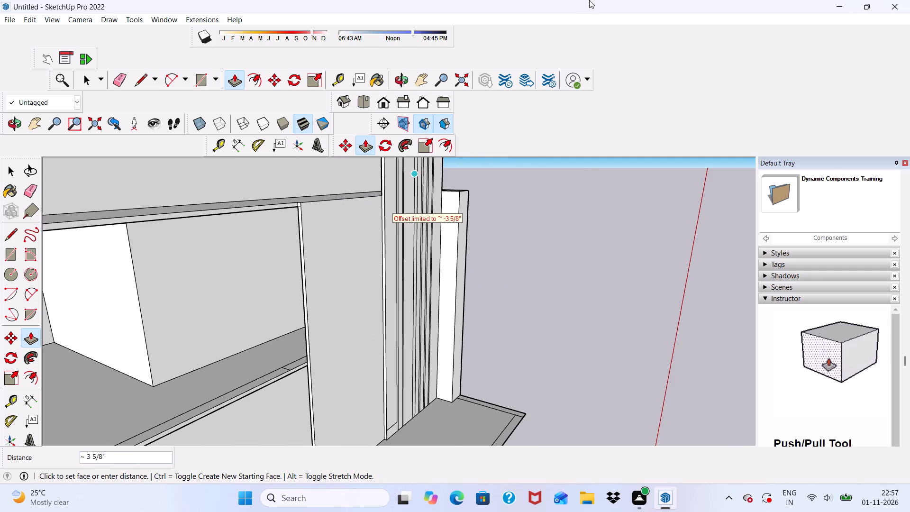
scroll(589, 0, down, 5)
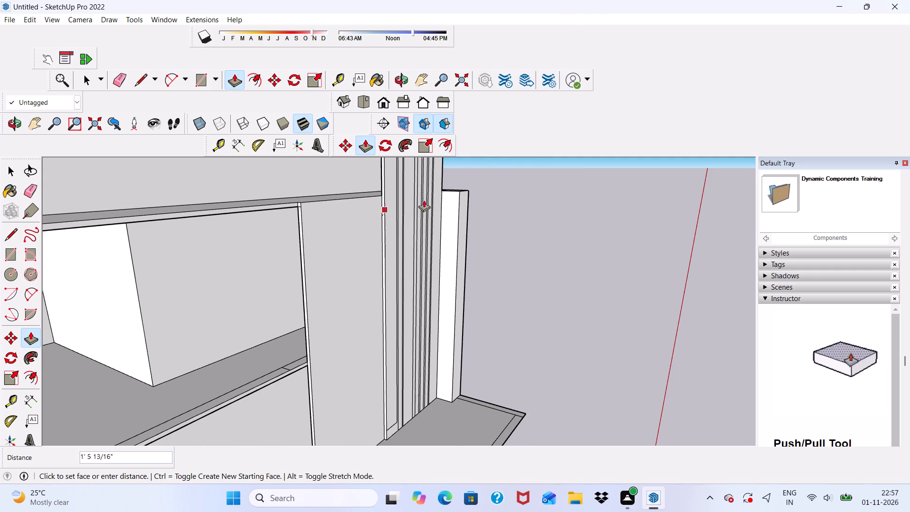
middle_drag(380, 211, 281, 213)
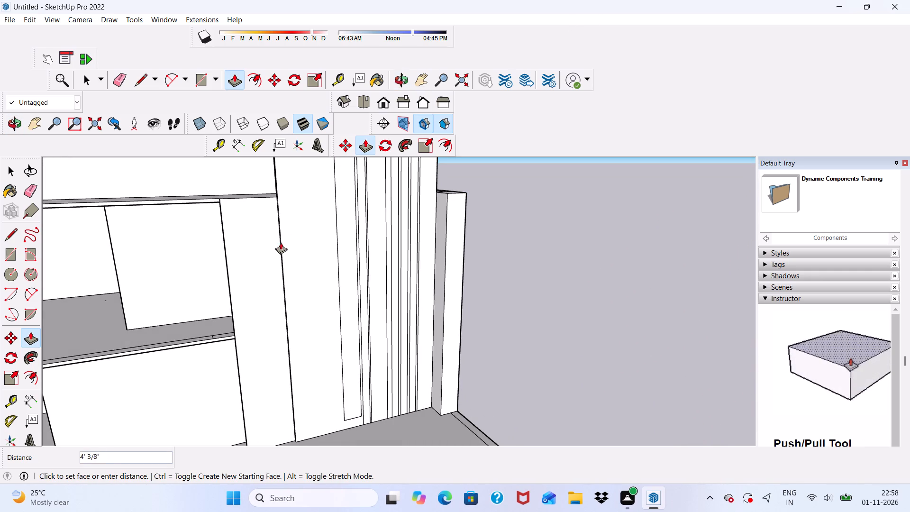
scroll(280, 237, down, 1)
middle_drag(280, 237, 228, 193)
scroll(302, 224, down, 1)
middle_drag(262, 223, 301, 224)
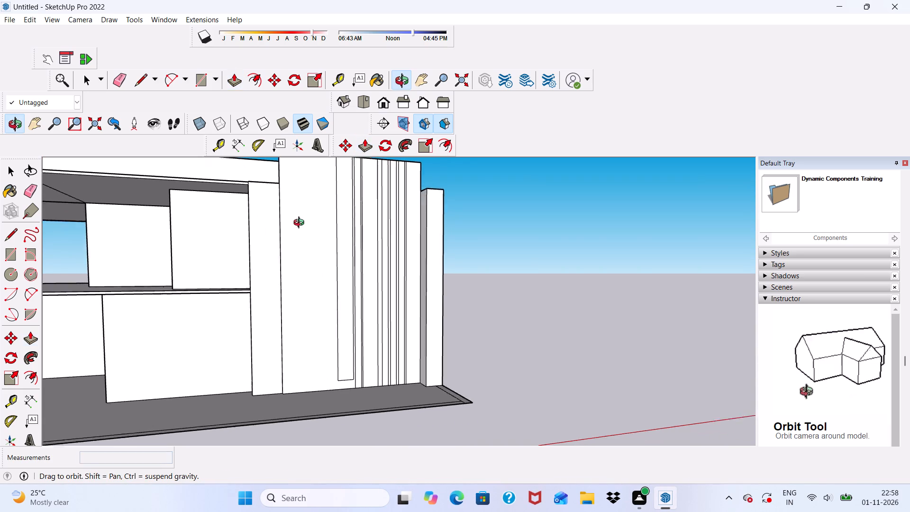
middle_drag(301, 224, 319, 238)
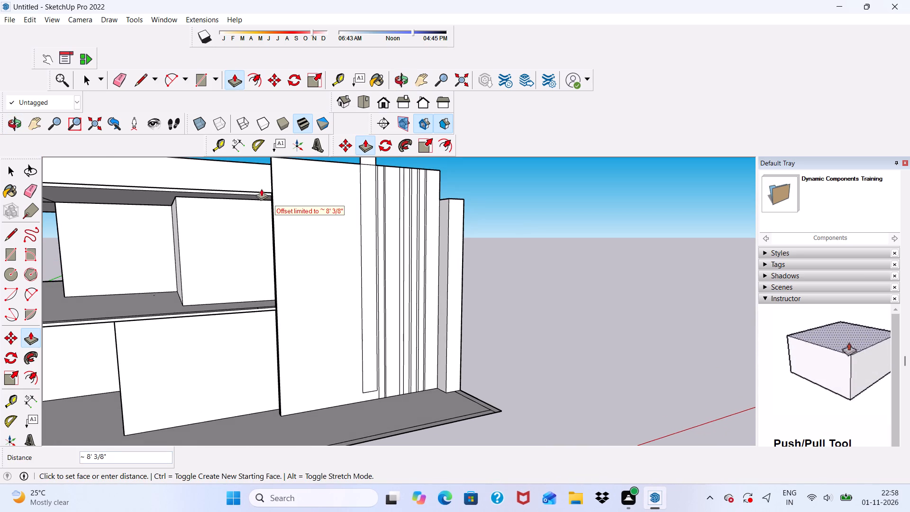
click(261, 189)
middle_drag(314, 241, 250, 264)
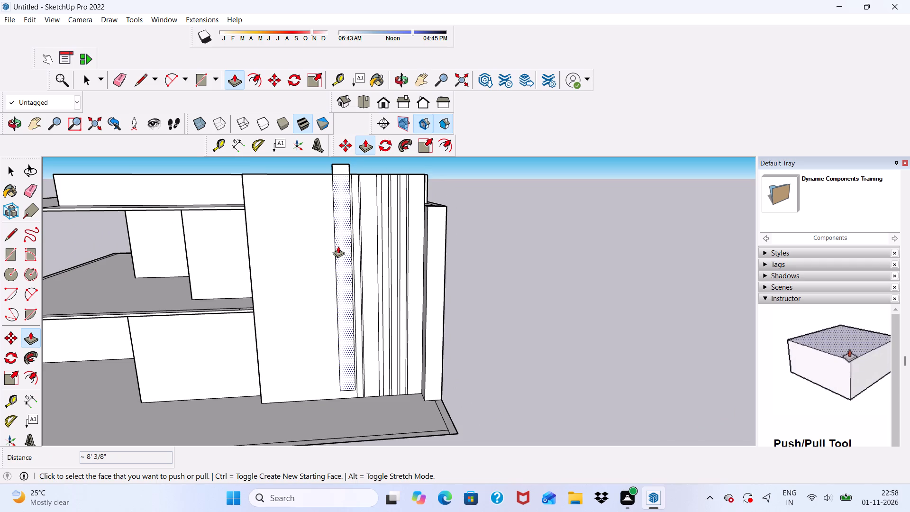
Erase the leftover wide-strip edges that stick up above the front panel's top edge.
key(space)
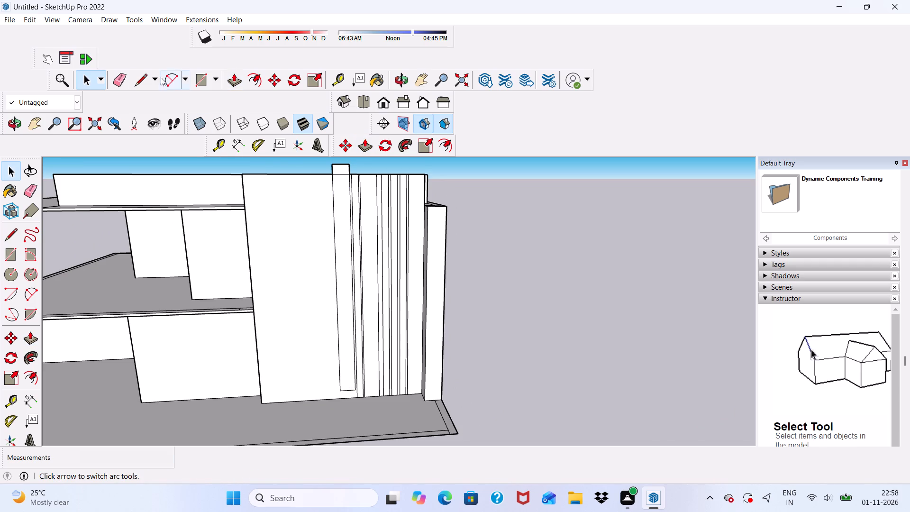
click(116, 77)
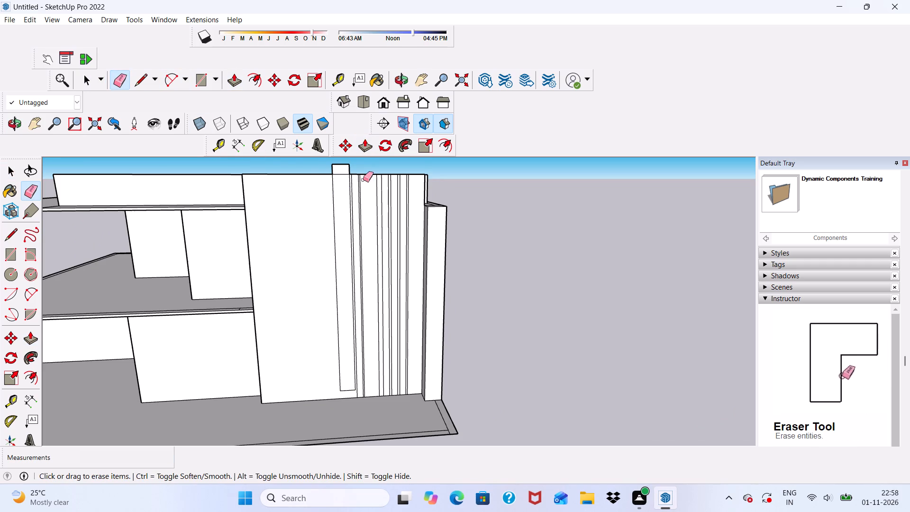
scroll(364, 177, up, 7)
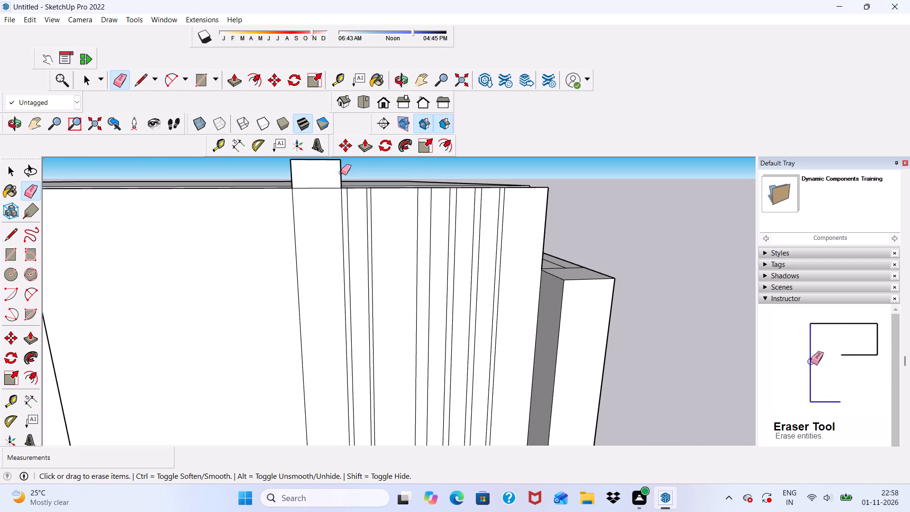
drag(336, 175, 342, 170)
click(291, 169)
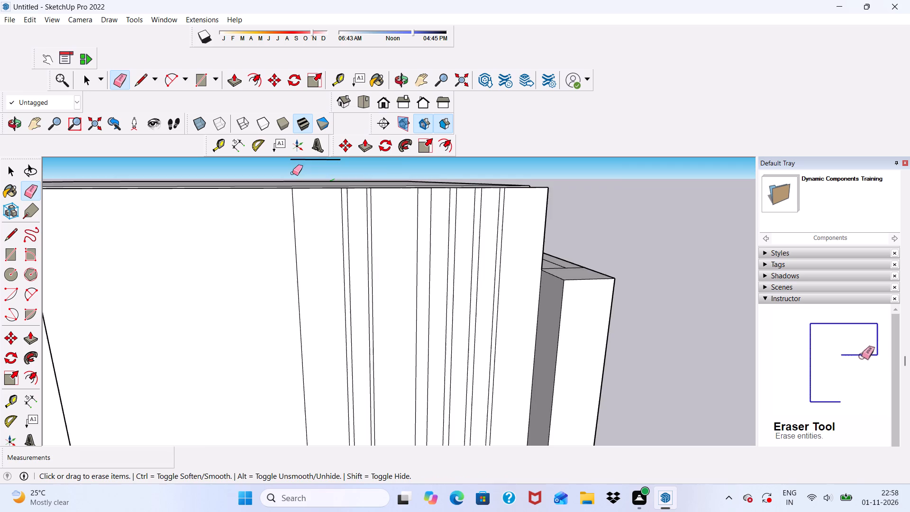
scroll(292, 172, down, 6)
scroll(310, 206, up, 1)
middle_drag(311, 215, 309, 291)
scroll(302, 212, up, 6)
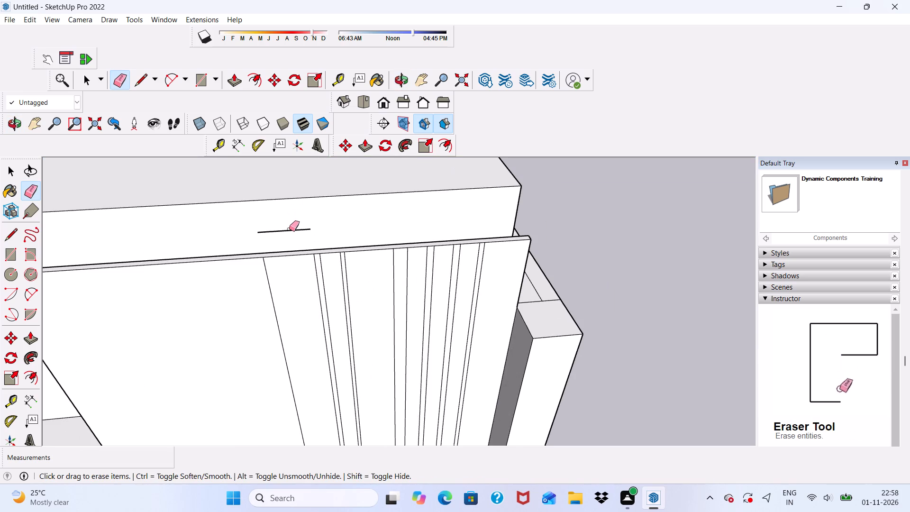
click(289, 229)
Erase the same misplaced wide strip's remaining side and bottom edges from the front panel.
scroll(299, 236, down, 4)
middle_drag(325, 244, 367, 175)
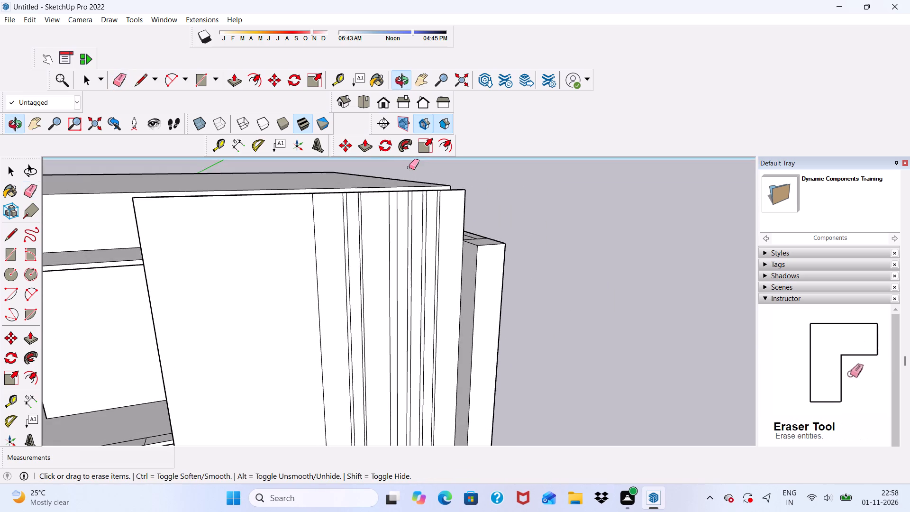
scroll(409, 172, down, 5)
middle_drag(422, 235, 396, 241)
scroll(355, 308, up, 6)
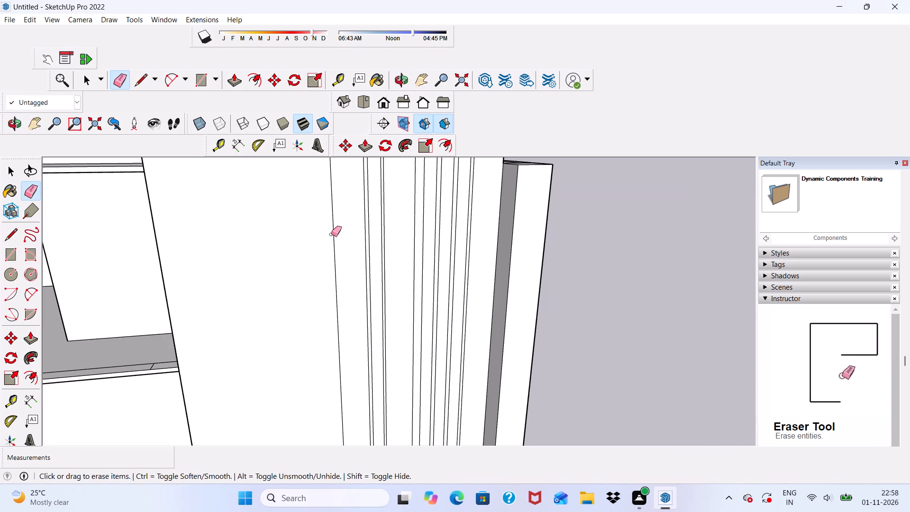
click(331, 235)
drag(337, 245, 336, 253)
scroll(353, 213, down, 4)
scroll(346, 342, up, 2)
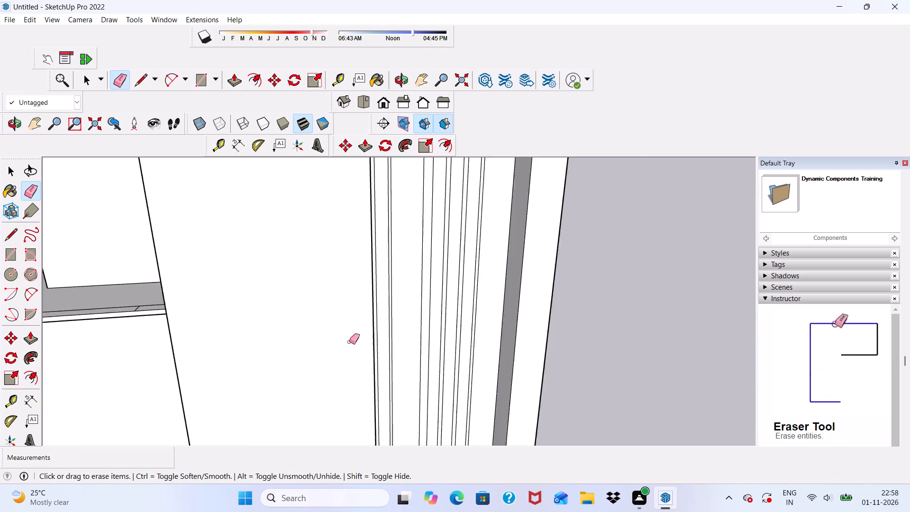
scroll(349, 342, up, 13)
drag(370, 305, 381, 300)
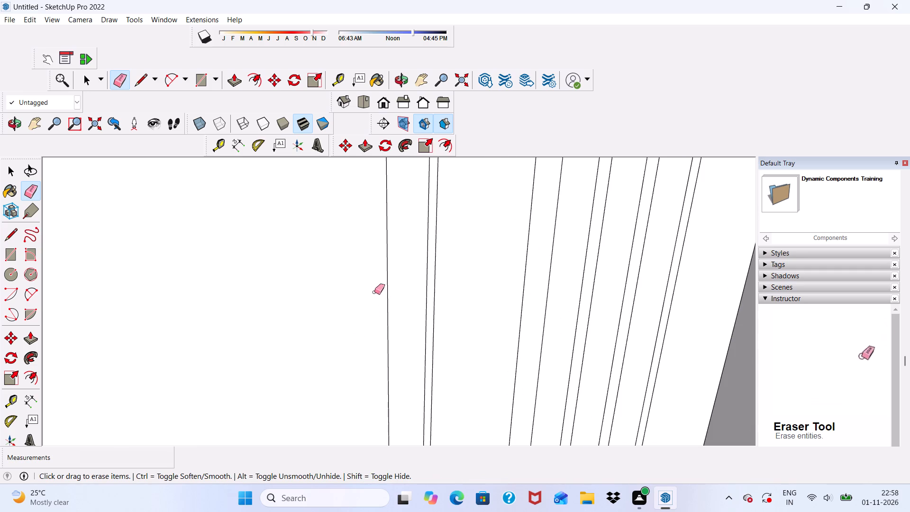
scroll(366, 256, down, 6)
scroll(357, 369, up, 1)
scroll(361, 265, down, 5)
scroll(333, 475, up, 4)
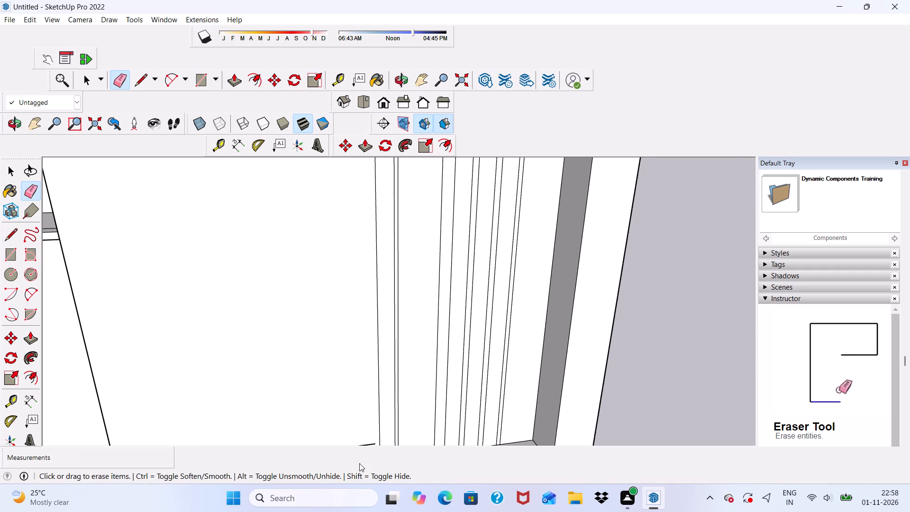
scroll(360, 463, up, 10)
drag(368, 440, 367, 448)
scroll(367, 392, down, 11)
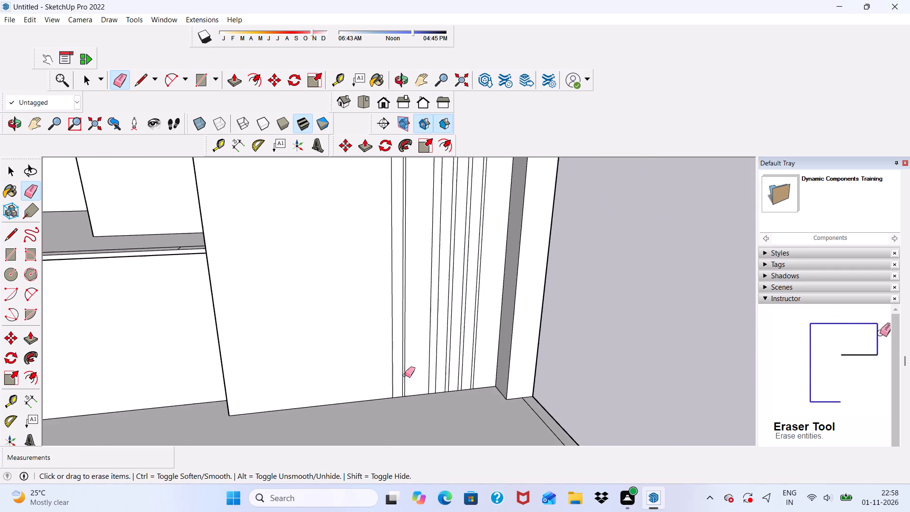
scroll(405, 375, down, 5)
scroll(412, 178, up, 15)
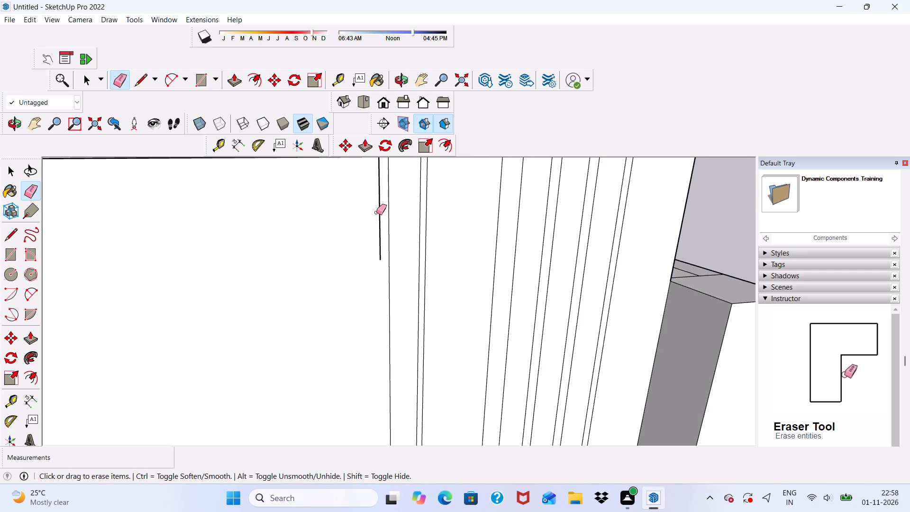
drag(376, 212, 381, 210)
key(space)
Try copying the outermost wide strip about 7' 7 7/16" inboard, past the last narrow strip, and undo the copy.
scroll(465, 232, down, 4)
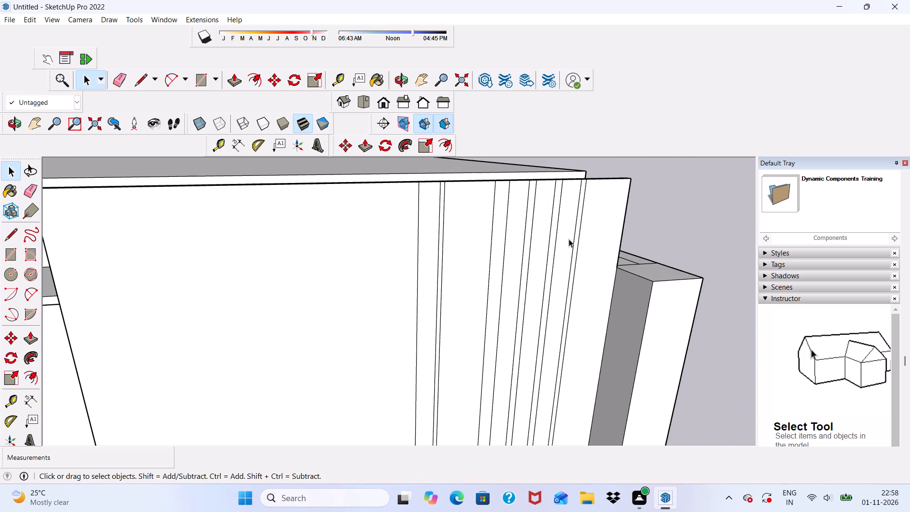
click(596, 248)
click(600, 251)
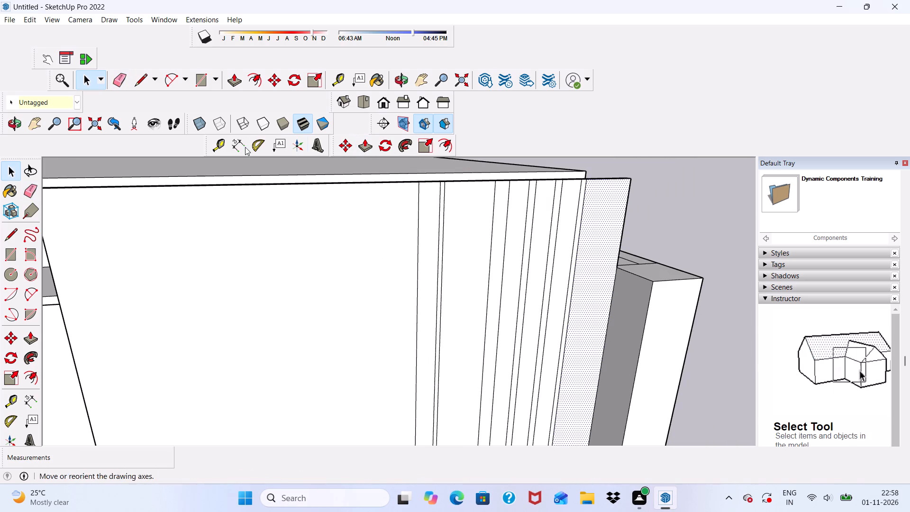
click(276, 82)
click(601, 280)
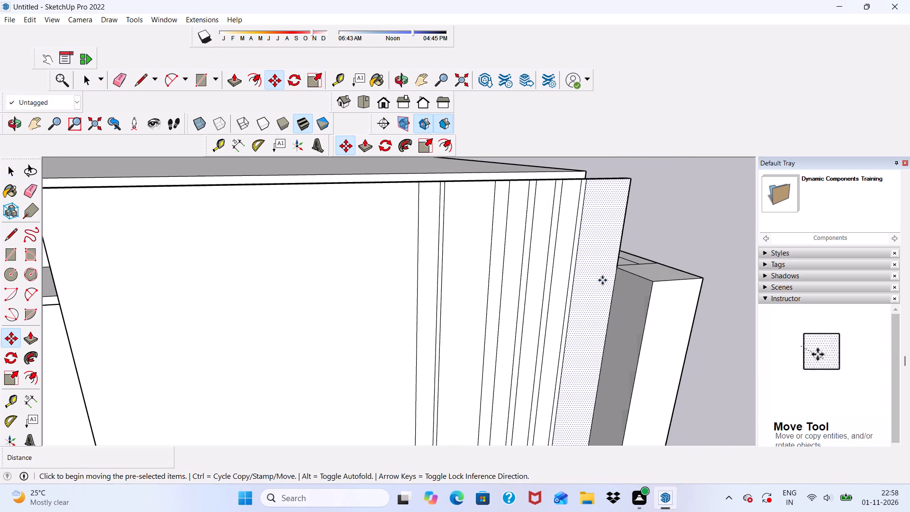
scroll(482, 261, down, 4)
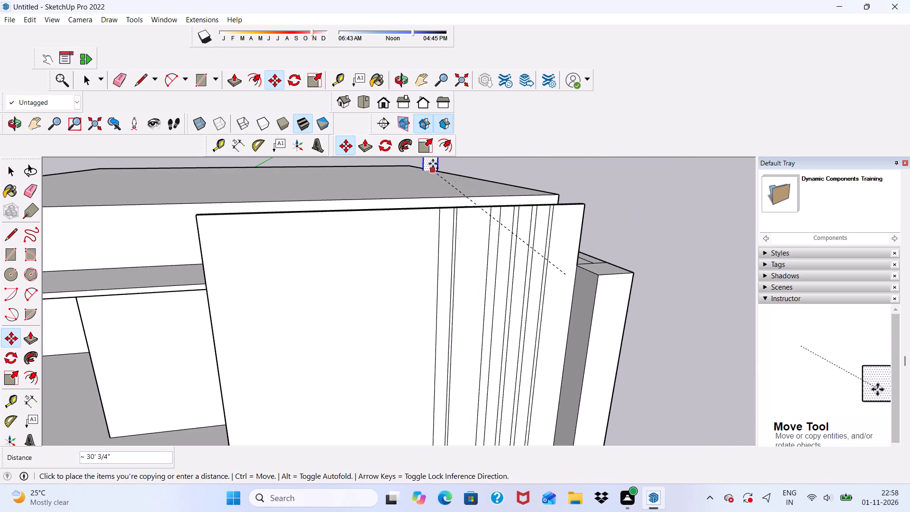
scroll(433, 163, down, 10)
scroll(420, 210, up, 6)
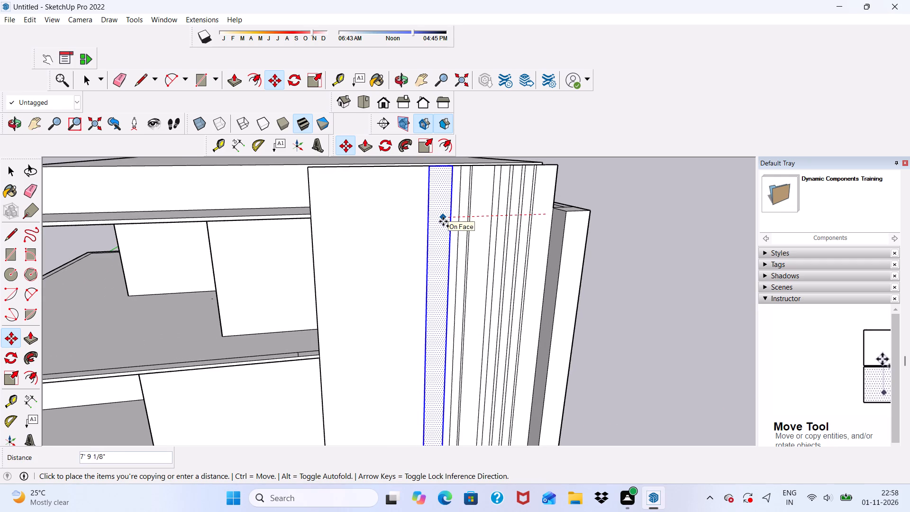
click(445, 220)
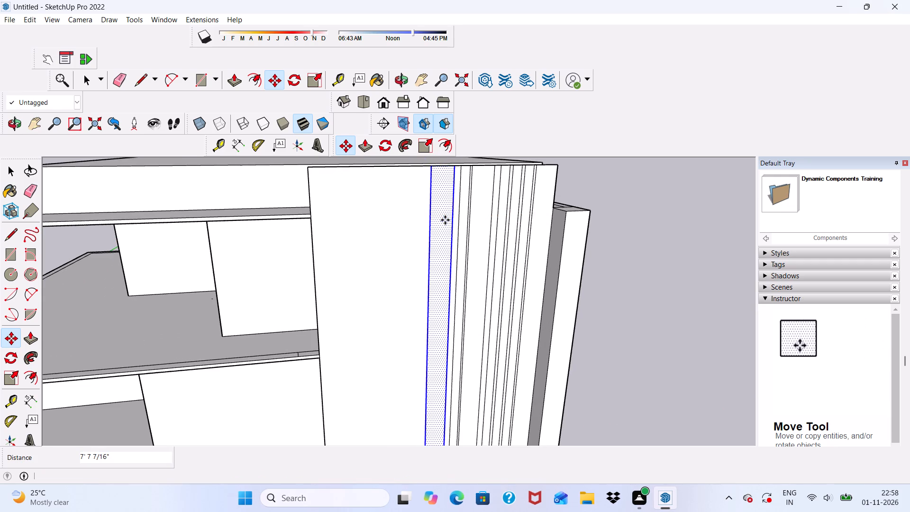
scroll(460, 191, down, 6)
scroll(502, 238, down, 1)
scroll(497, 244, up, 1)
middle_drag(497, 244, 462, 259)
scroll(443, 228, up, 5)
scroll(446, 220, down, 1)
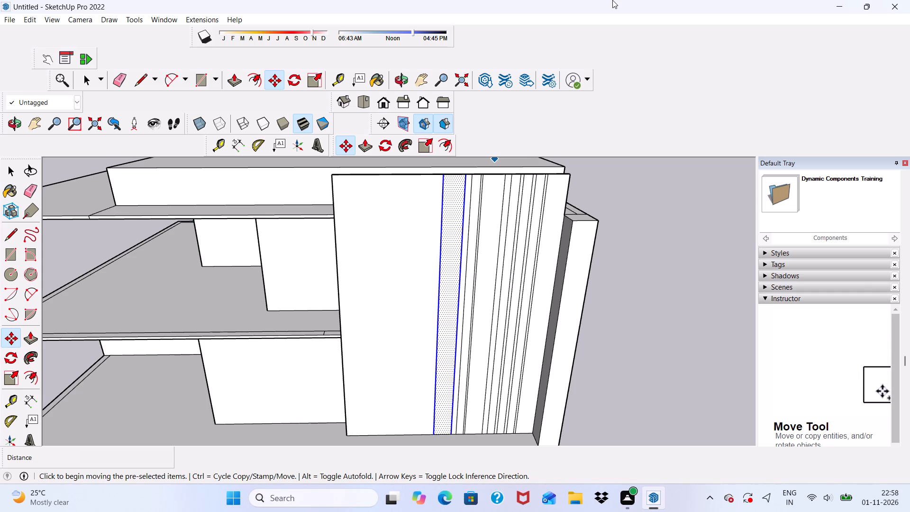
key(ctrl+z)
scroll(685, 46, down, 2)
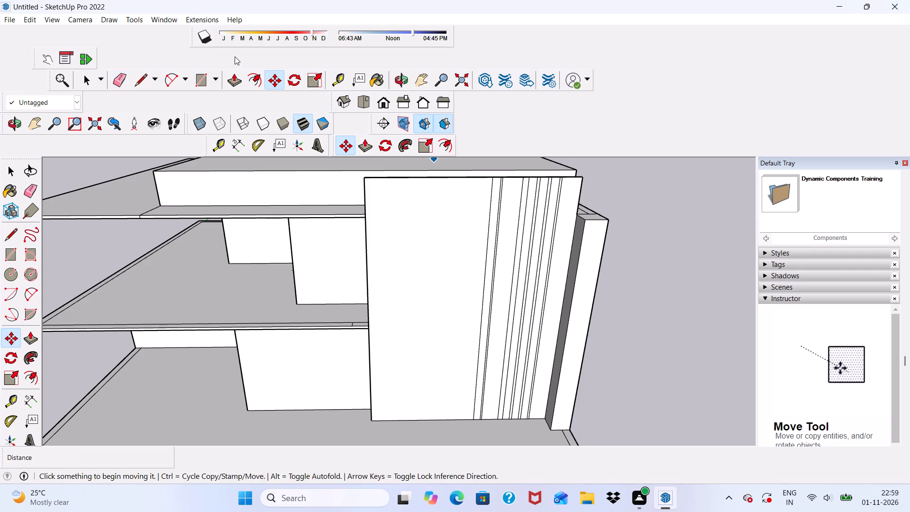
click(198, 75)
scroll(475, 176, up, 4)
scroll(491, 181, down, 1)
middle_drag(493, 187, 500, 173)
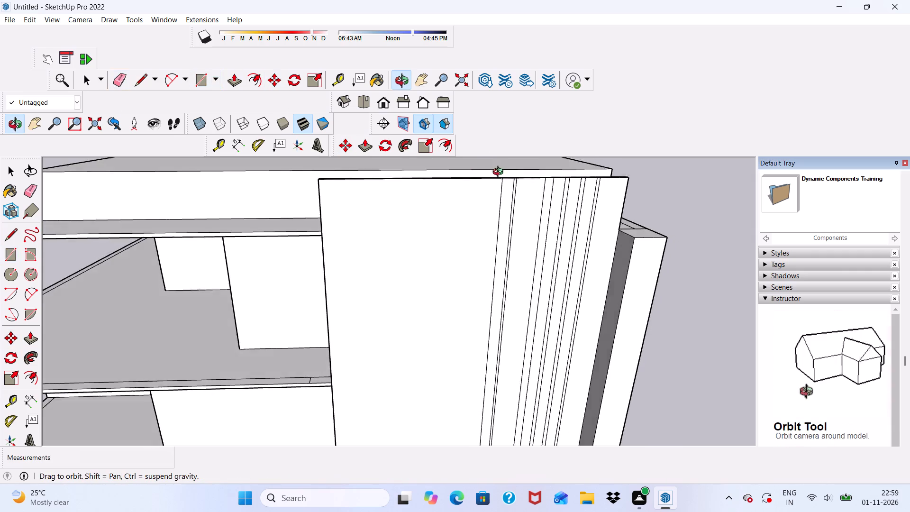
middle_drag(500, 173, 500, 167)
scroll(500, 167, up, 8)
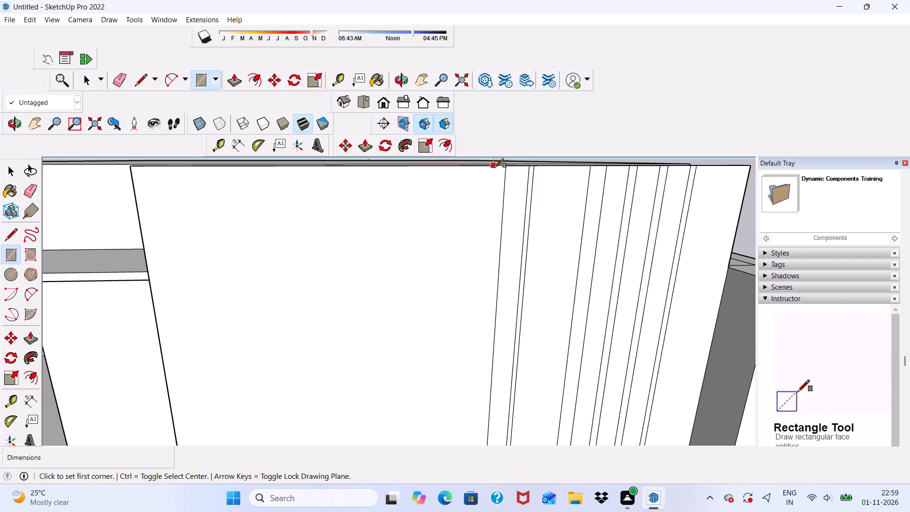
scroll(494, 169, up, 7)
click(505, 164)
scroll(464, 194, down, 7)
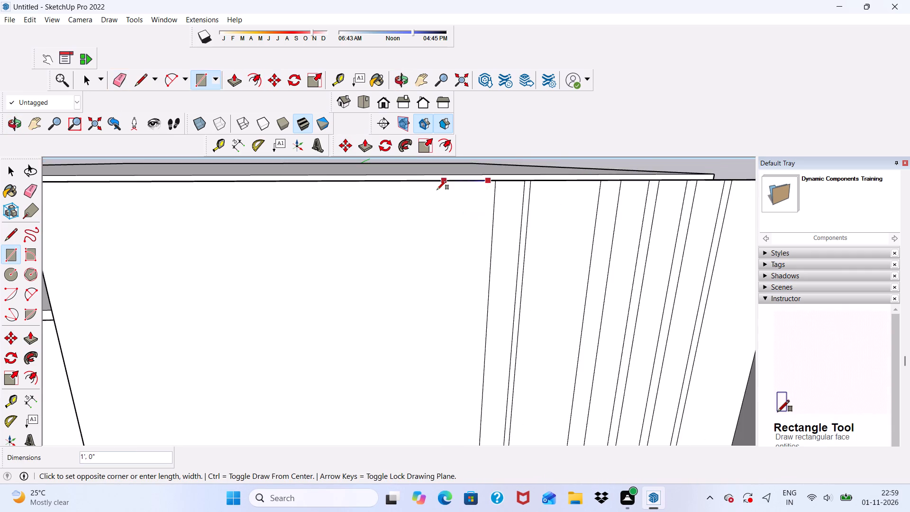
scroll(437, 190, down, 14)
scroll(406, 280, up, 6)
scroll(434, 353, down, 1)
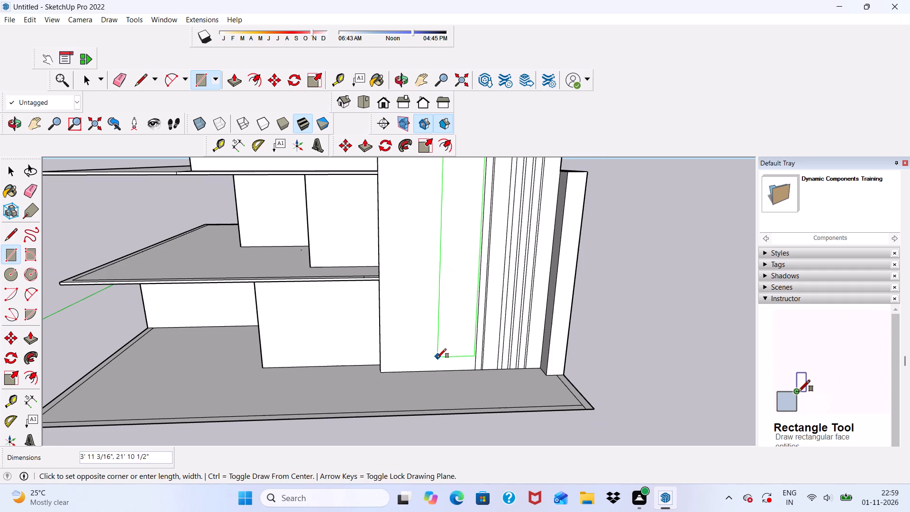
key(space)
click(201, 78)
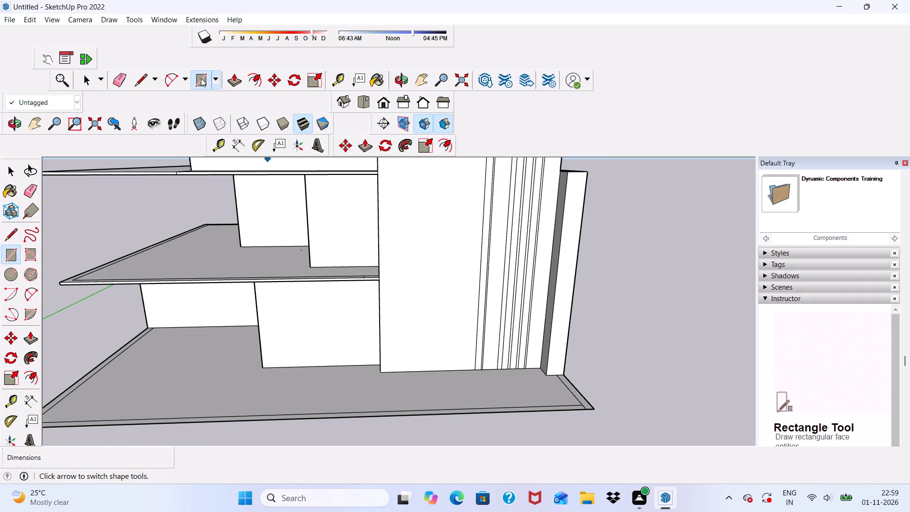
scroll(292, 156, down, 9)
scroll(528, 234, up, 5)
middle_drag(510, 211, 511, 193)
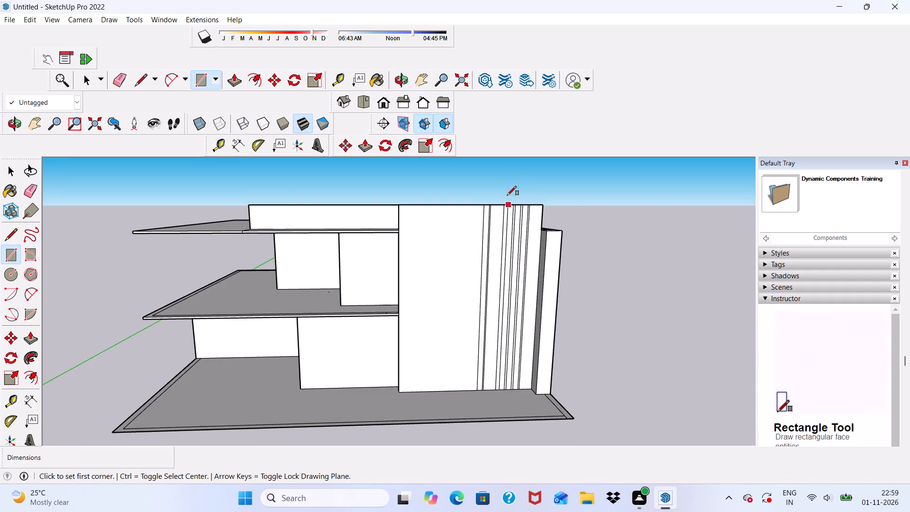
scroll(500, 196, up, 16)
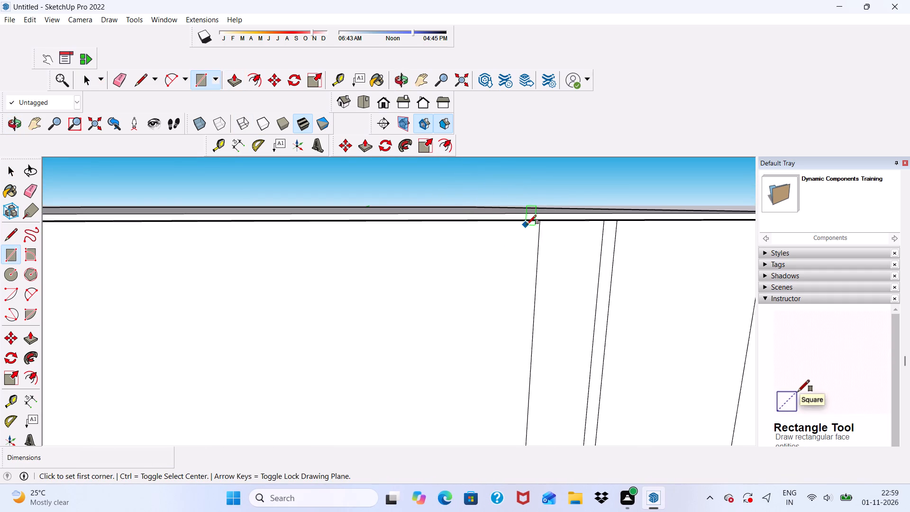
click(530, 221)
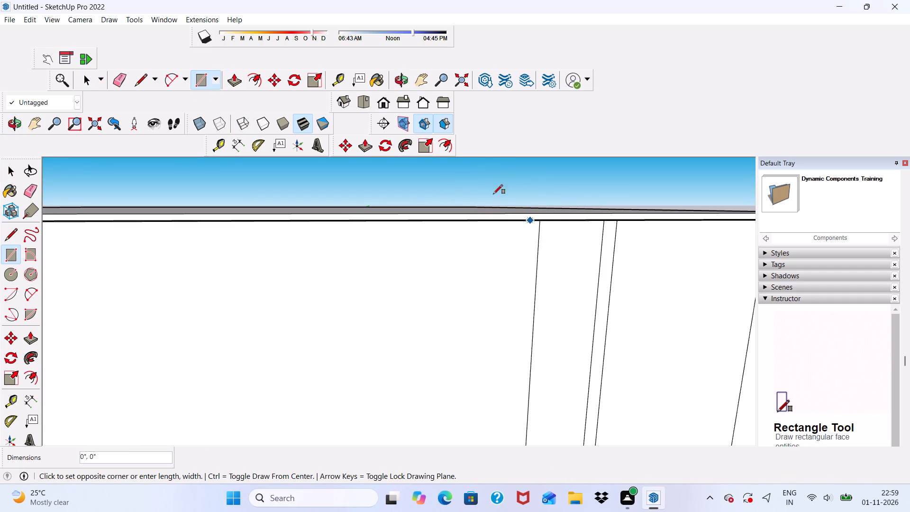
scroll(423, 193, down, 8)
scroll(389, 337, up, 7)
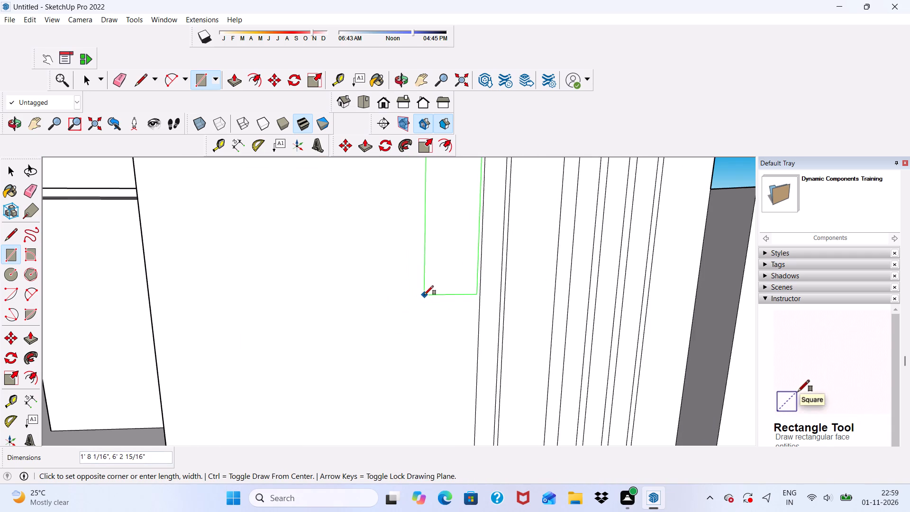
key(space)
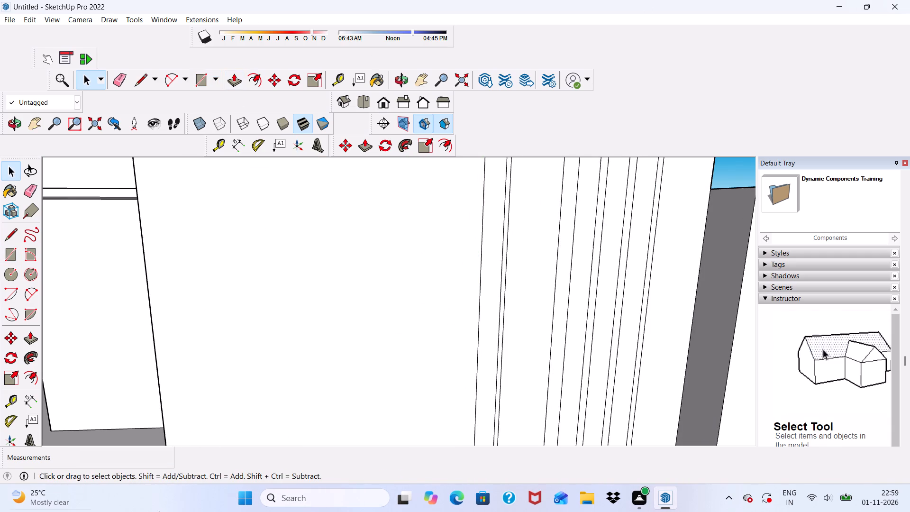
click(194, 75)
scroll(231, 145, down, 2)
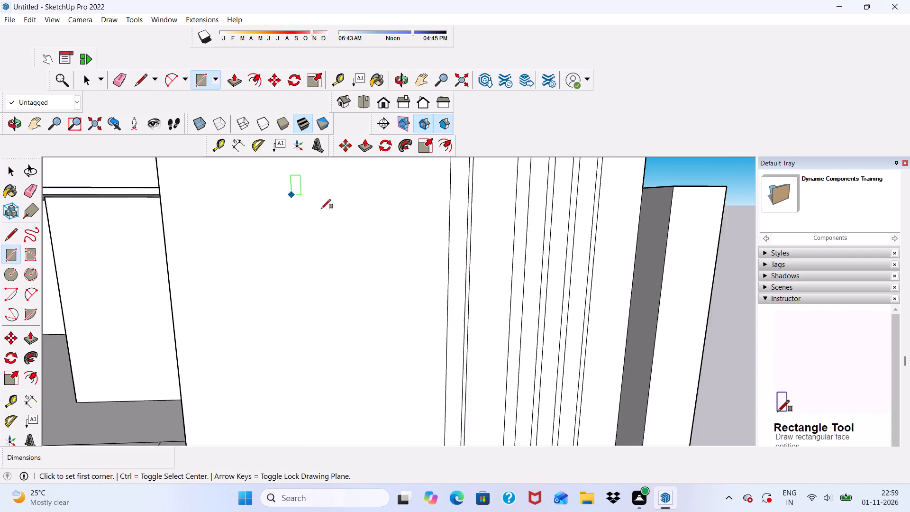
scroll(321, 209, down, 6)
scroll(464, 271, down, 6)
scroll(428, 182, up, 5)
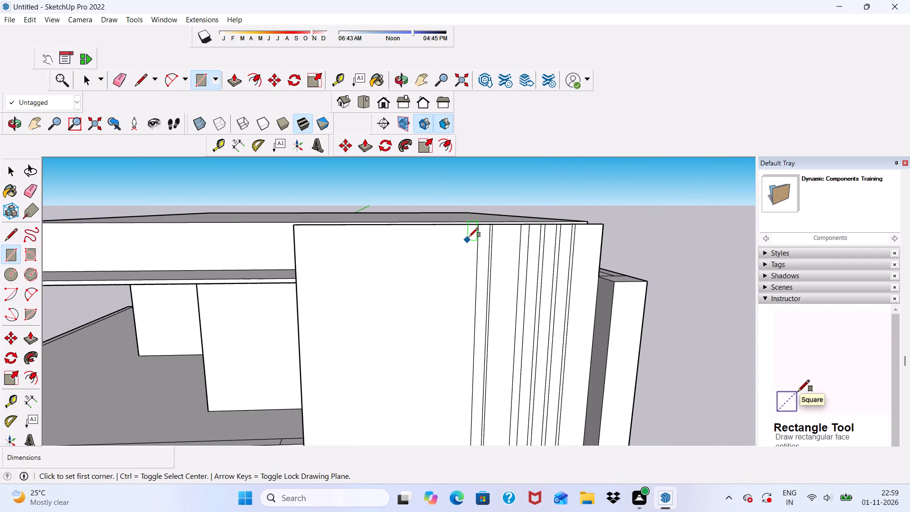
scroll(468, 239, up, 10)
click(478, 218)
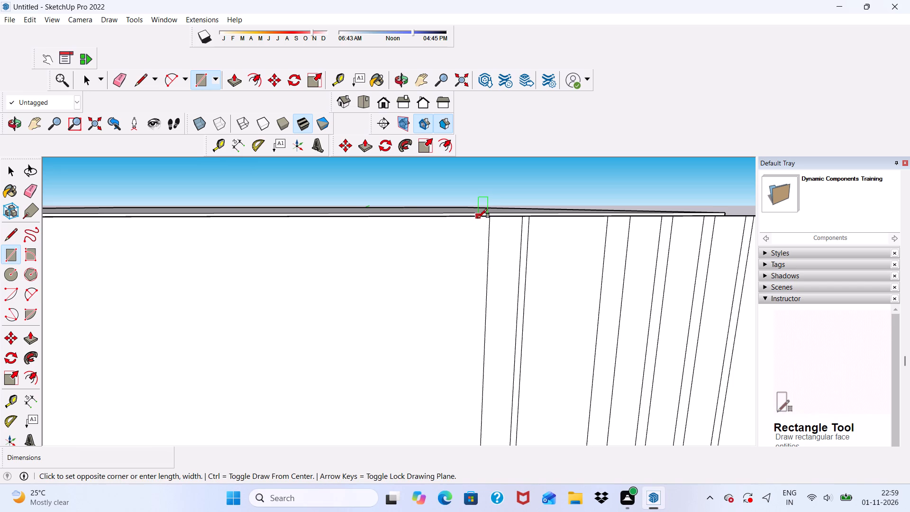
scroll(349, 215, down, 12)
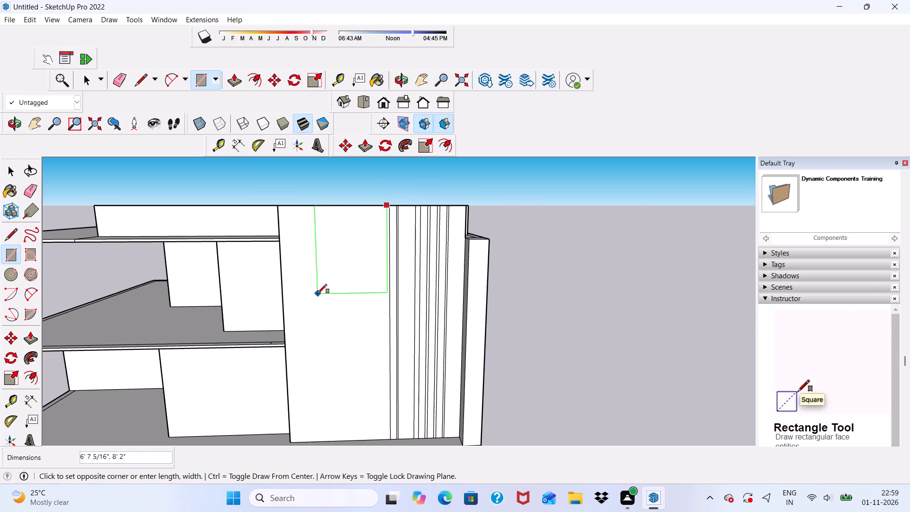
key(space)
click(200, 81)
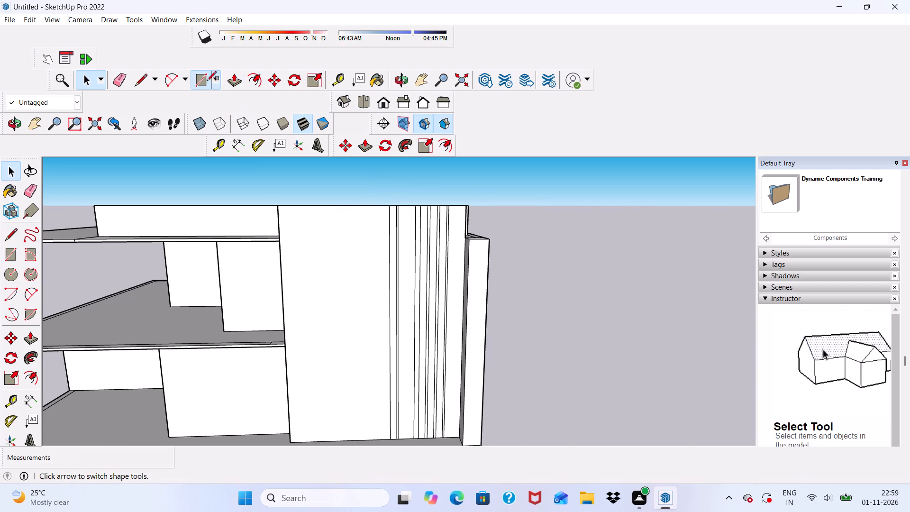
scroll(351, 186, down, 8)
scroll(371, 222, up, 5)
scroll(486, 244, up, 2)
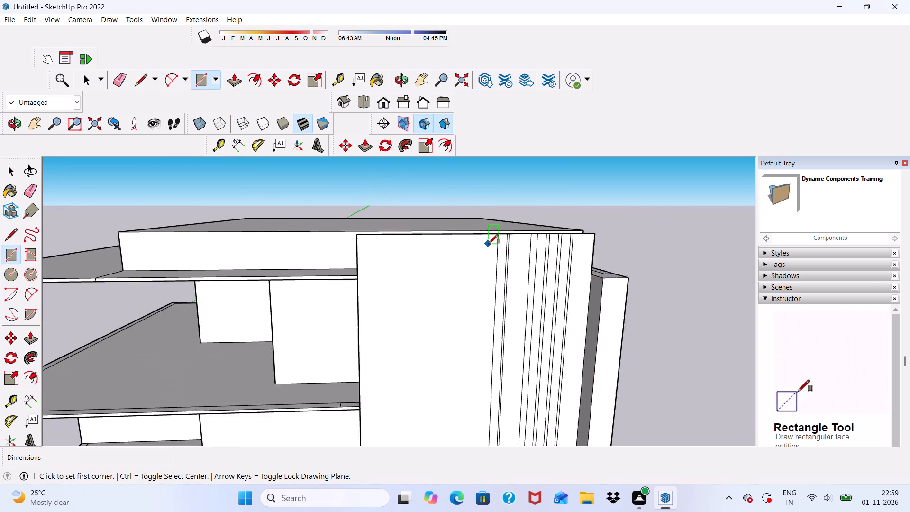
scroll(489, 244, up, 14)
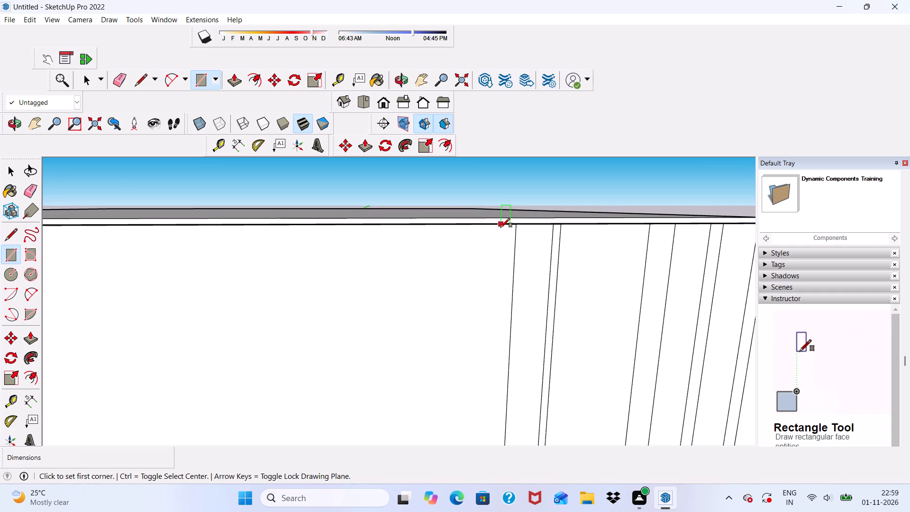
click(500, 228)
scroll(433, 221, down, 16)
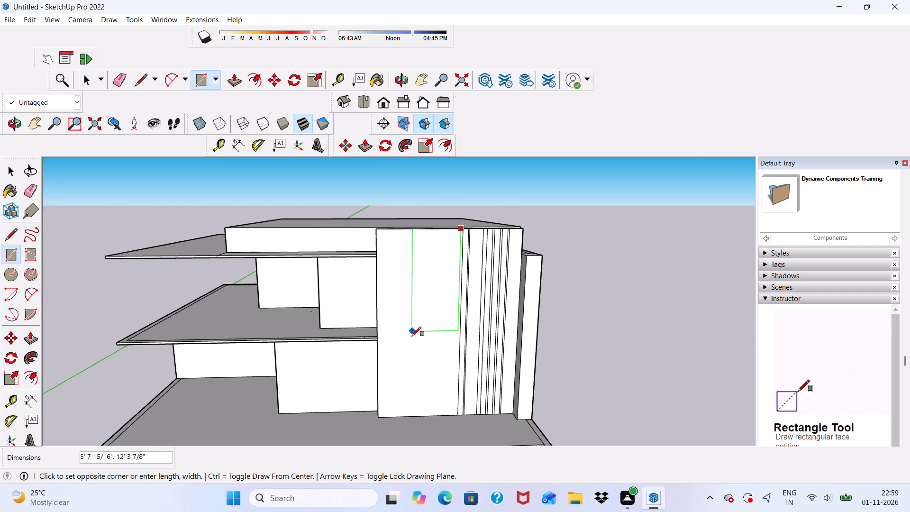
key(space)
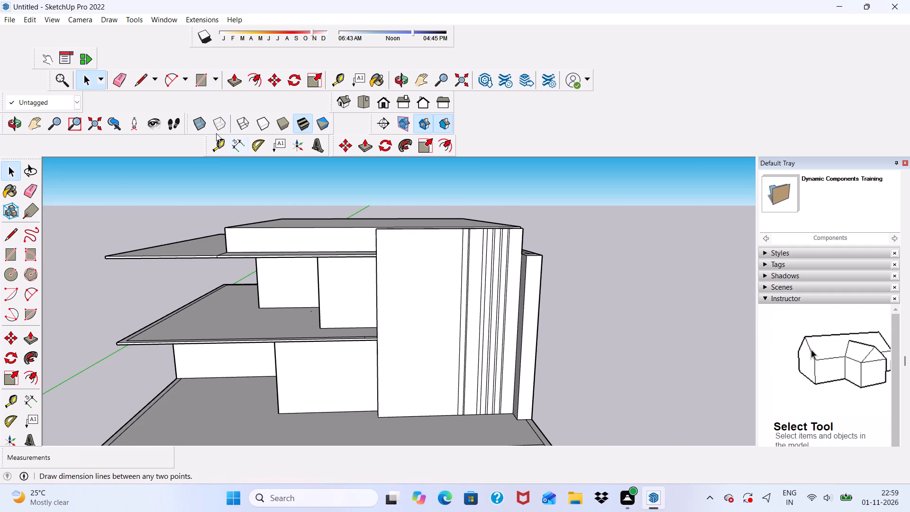
Draw a full-height rectangular strip about 1' 5/8" by 23' 6" on the front panel, just inboard of the existing strips.
click(199, 79)
scroll(617, 241, down, 1)
scroll(484, 226, up, 7)
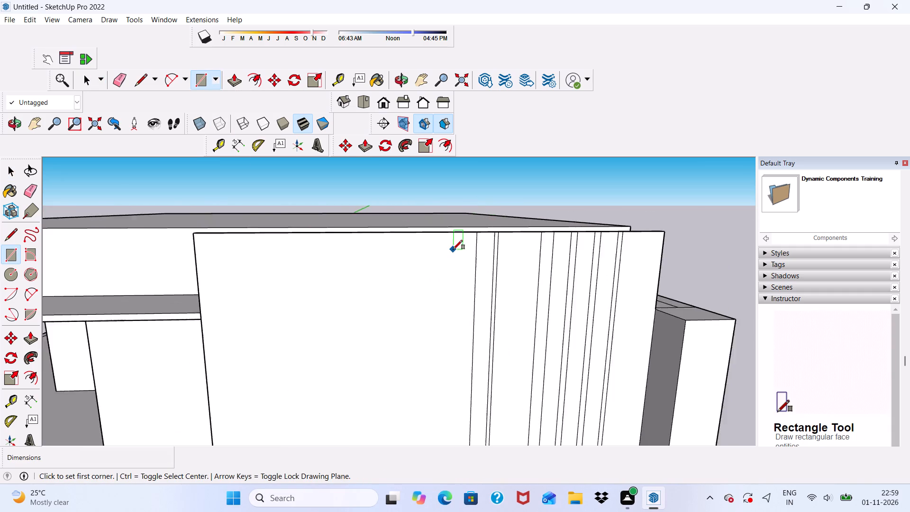
scroll(453, 249, up, 11)
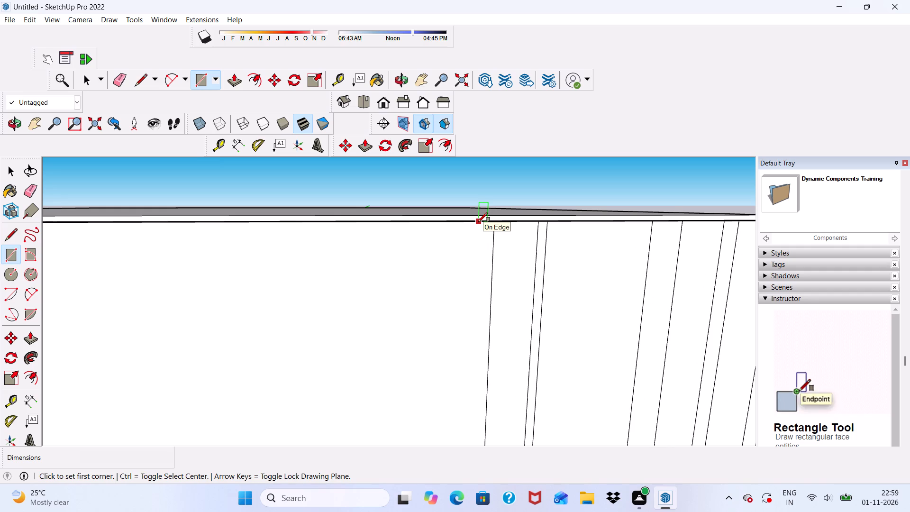
scroll(478, 223, down, 3)
scroll(467, 241, up, 8)
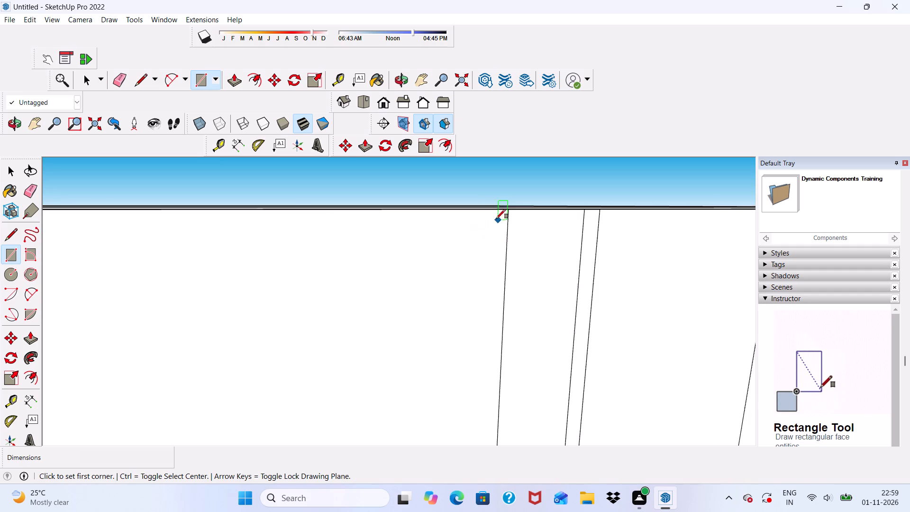
scroll(495, 214, up, 3)
click(488, 211)
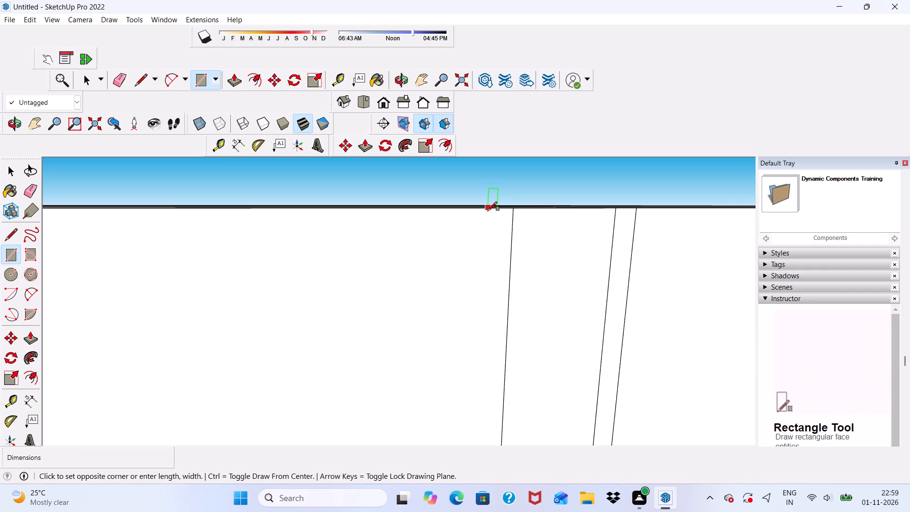
scroll(482, 210, down, 20)
scroll(482, 210, down, 7)
scroll(424, 276, down, 7)
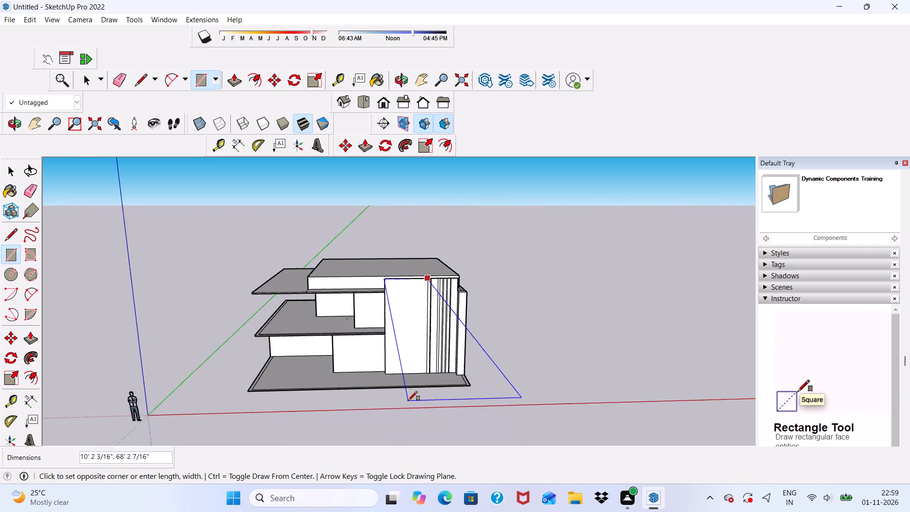
scroll(408, 401, up, 8)
scroll(364, 365, up, 5)
scroll(468, 347, down, 3)
scroll(485, 337, up, 5)
scroll(489, 335, down, 1)
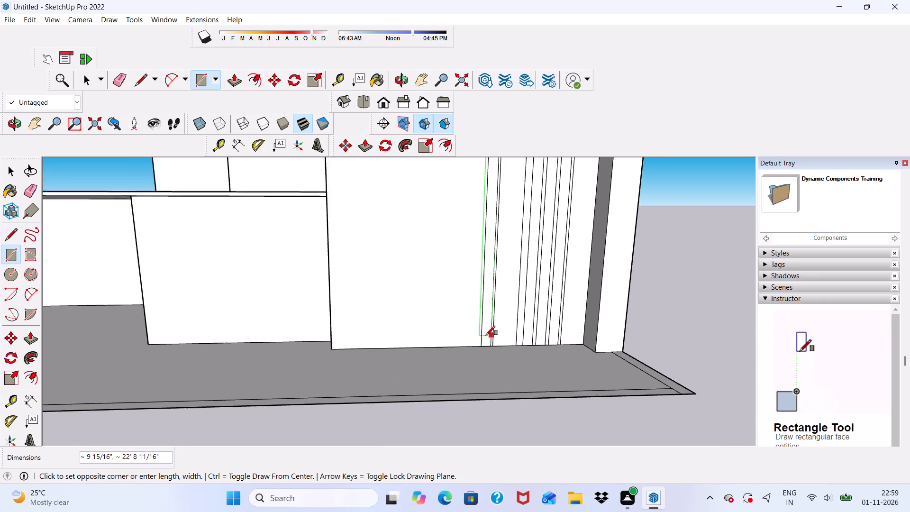
scroll(467, 332, up, 11)
scroll(453, 335, down, 1)
scroll(426, 380, up, 4)
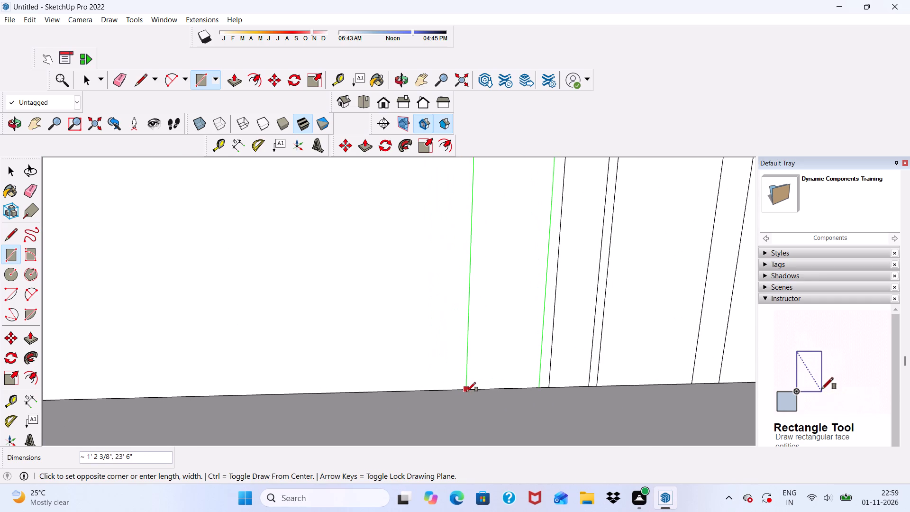
click(475, 388)
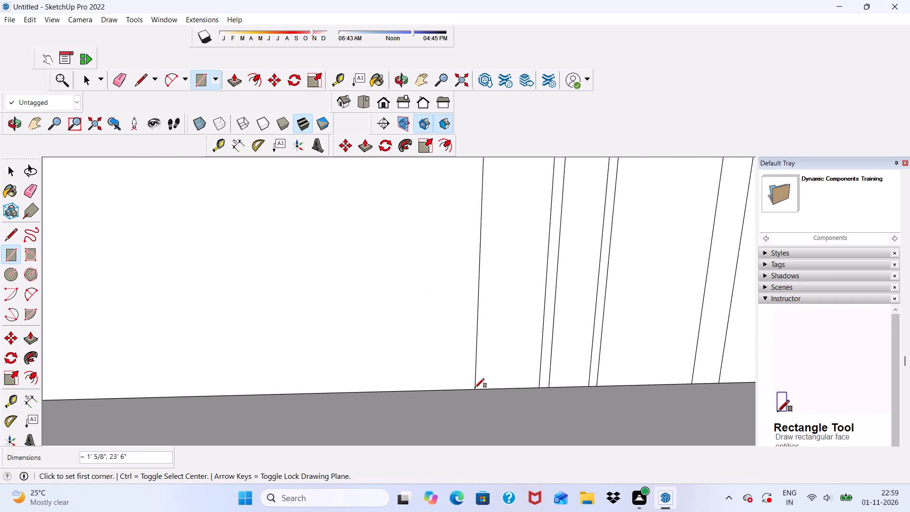
Copy the new full-height strip about 1' 5 7/16" inboard across the blank part of the front panel and array it 5 times.
scroll(484, 363, down, 20)
scroll(484, 363, down, 3)
middle_drag(535, 351, 504, 356)
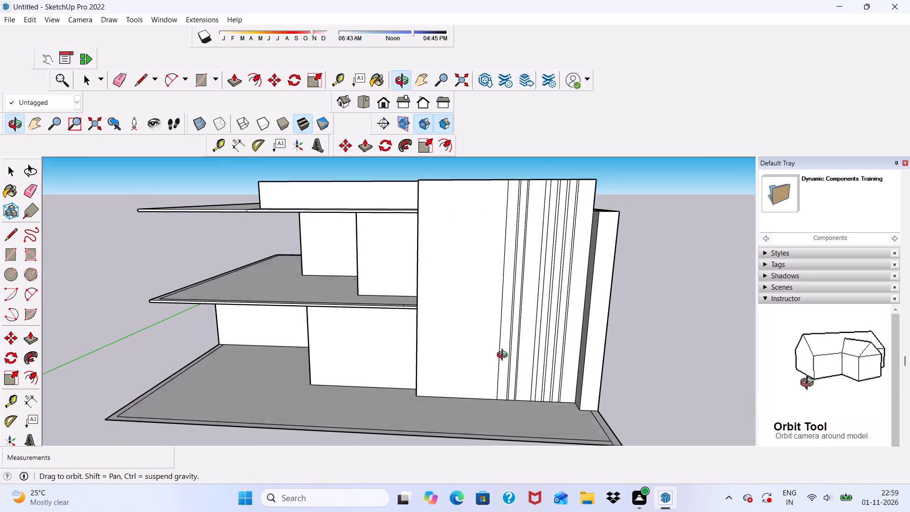
middle_drag(504, 356, 505, 357)
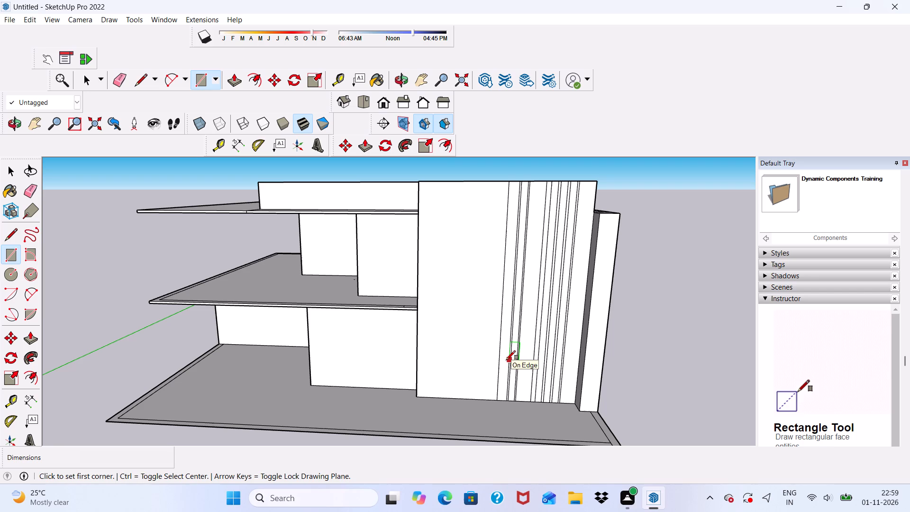
key(space)
scroll(514, 300, up, 9)
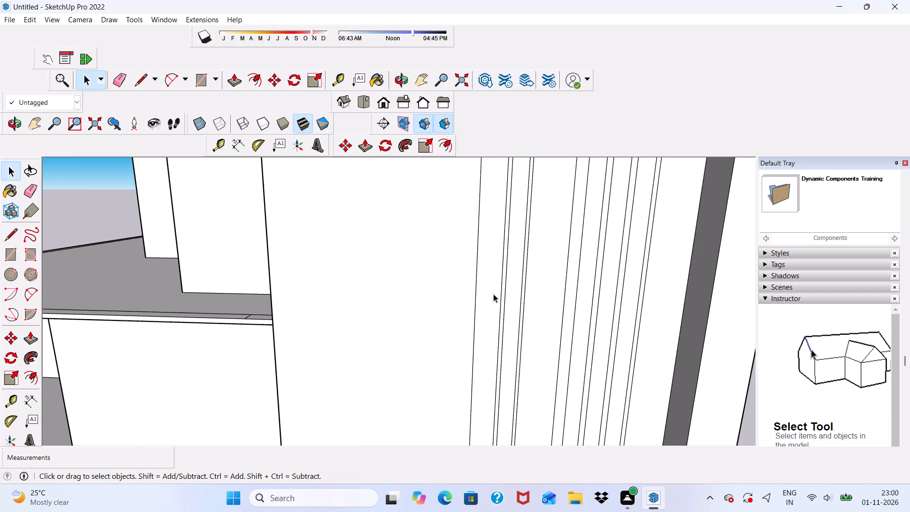
double_click(480, 293)
scroll(474, 306, down, 10)
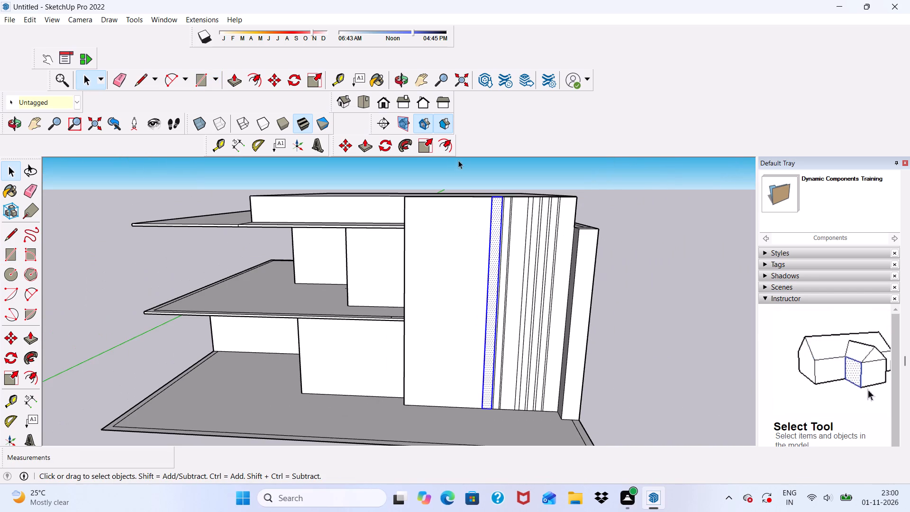
click(366, 143)
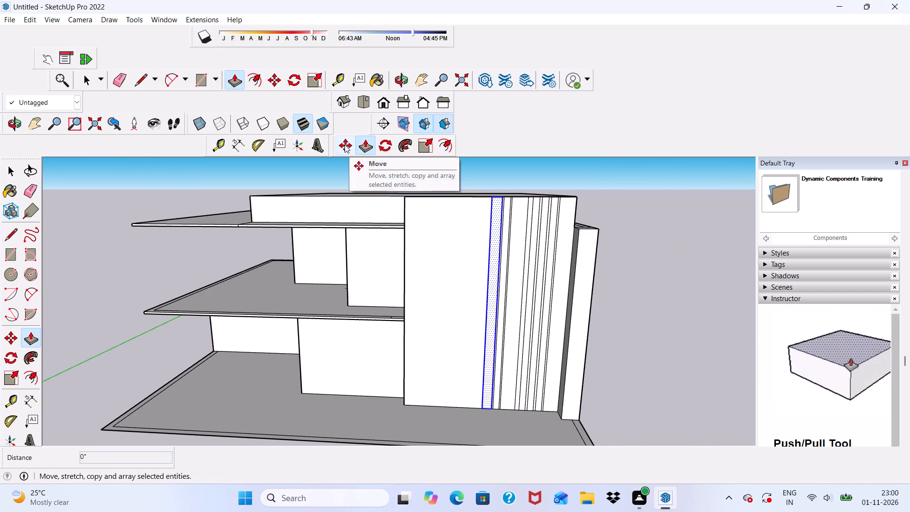
click(345, 145)
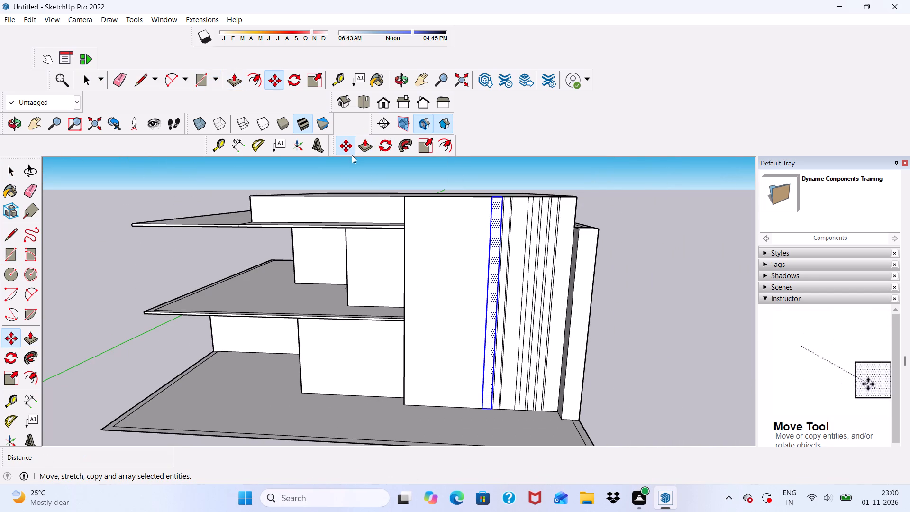
scroll(489, 284, up, 5)
click(496, 278)
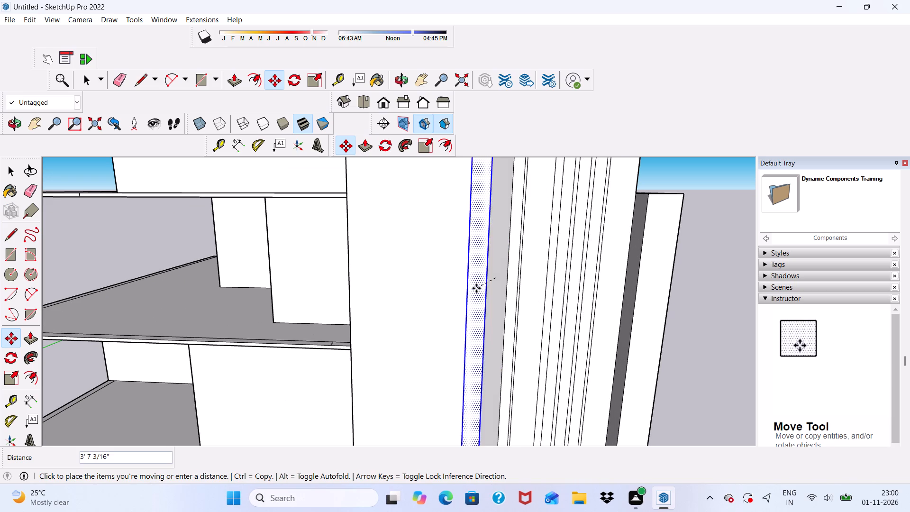
scroll(472, 280, down, 5)
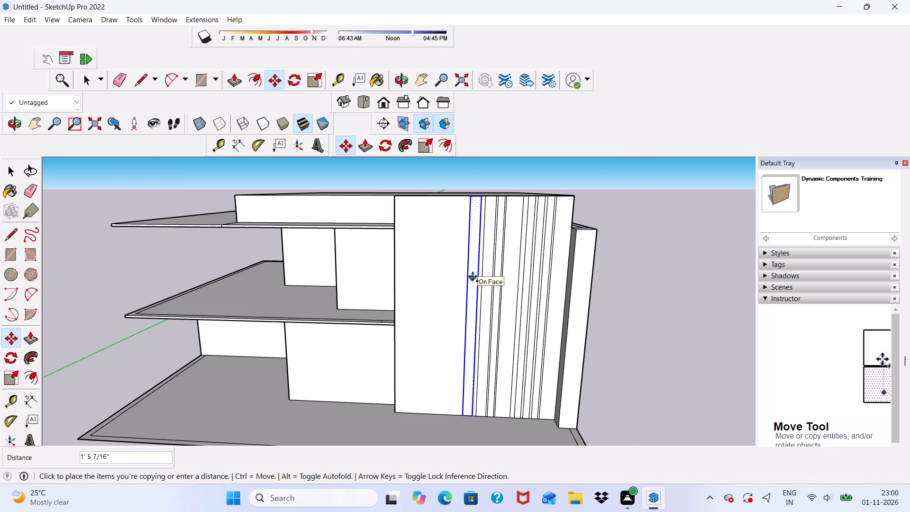
click(473, 276)
key(shift+asterisk)
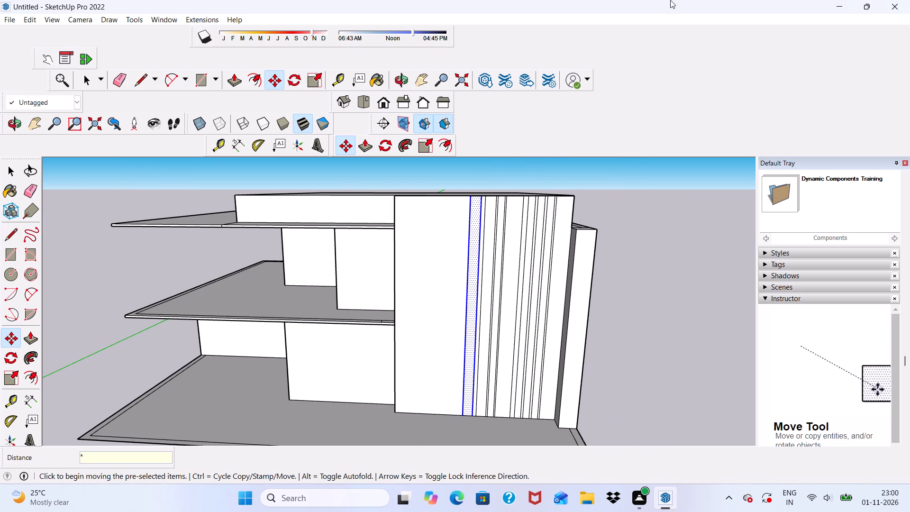
key(5)
key(Return)
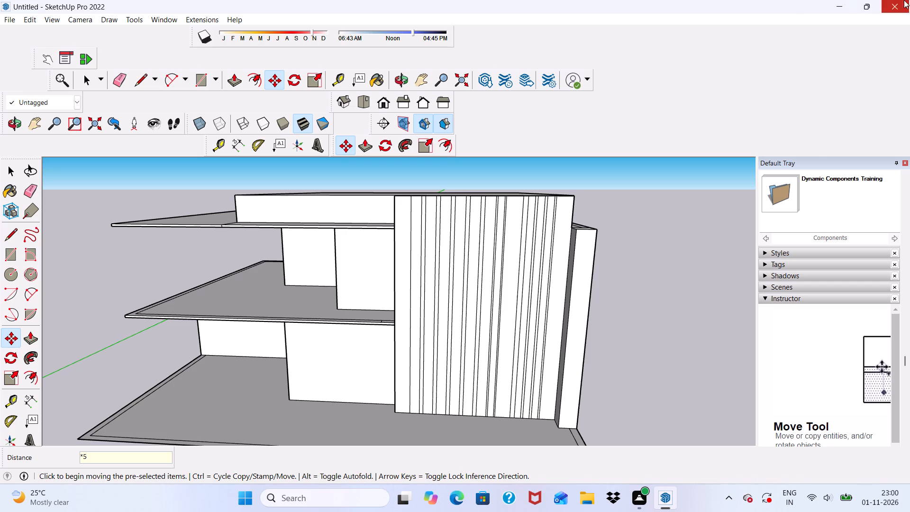
Push/Pull the face between the outermost strip and the front panel's outer edge outward 9".
scroll(711, 320, down, 1)
middle_drag(548, 306, 614, 310)
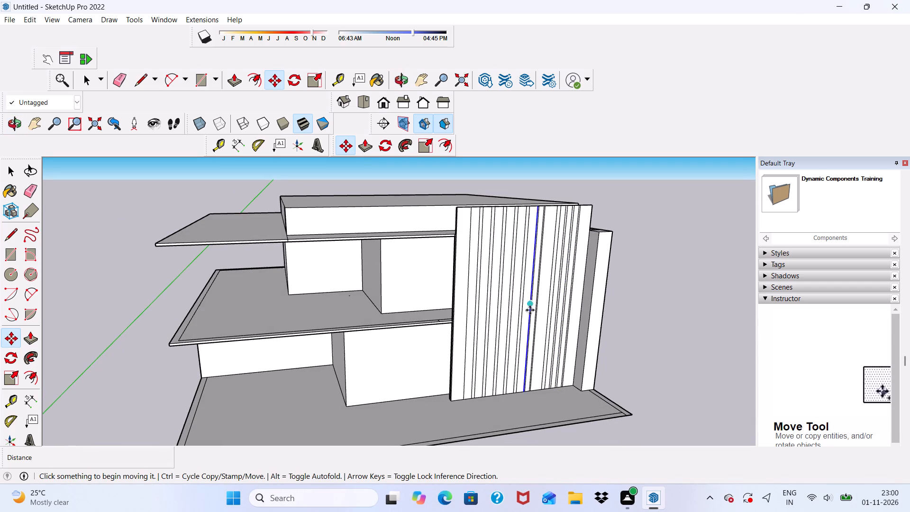
key(space)
scroll(483, 199, up, 8)
scroll(515, 220, down, 1)
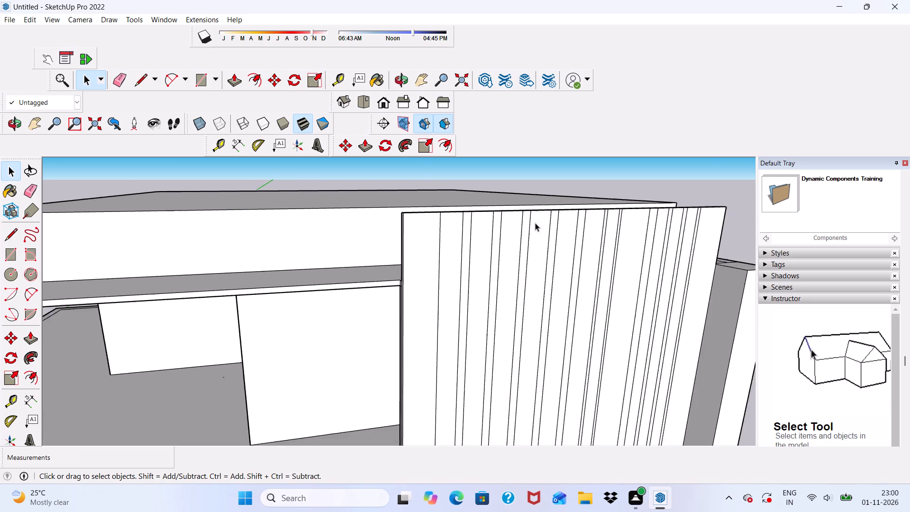
scroll(535, 223, down, 1)
middle_drag(540, 224, 467, 211)
scroll(550, 234, up, 6)
scroll(560, 220, down, 12)
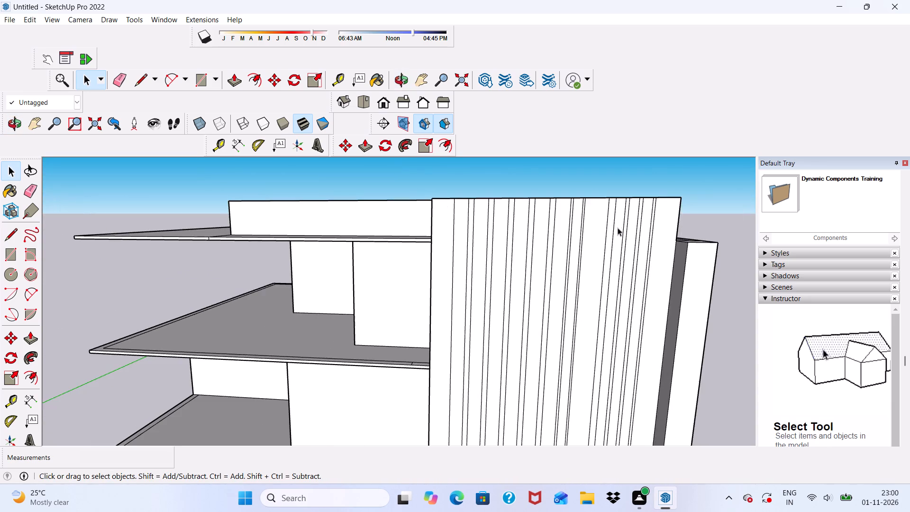
middle_drag(618, 228, 608, 248)
scroll(671, 267, up, 6)
click(664, 236)
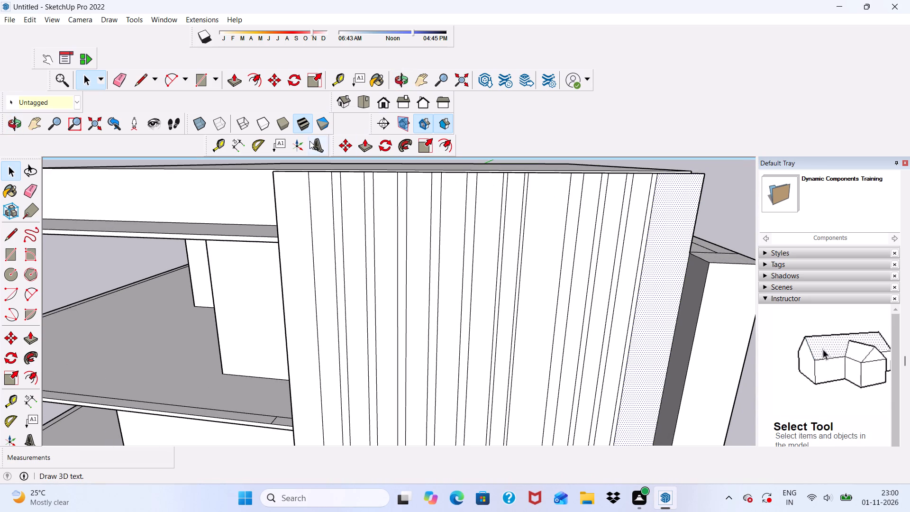
click(372, 144)
scroll(547, 285, down, 1)
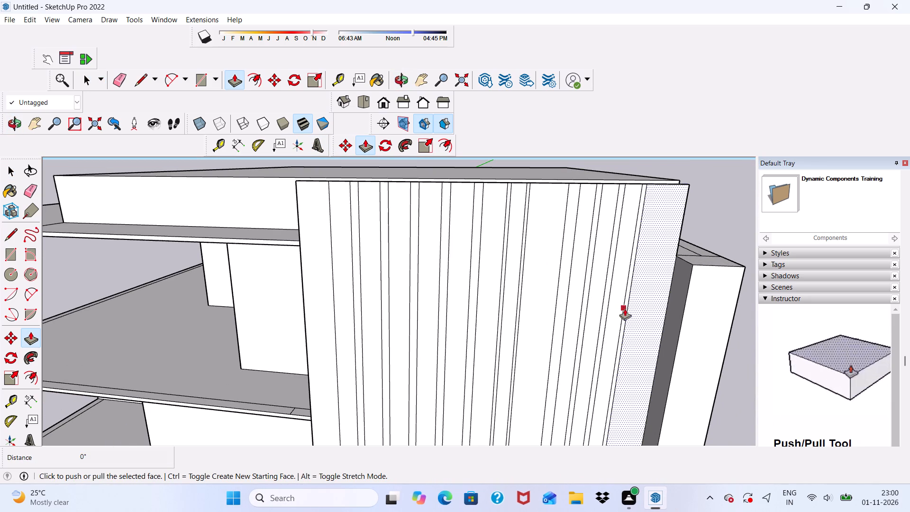
click(649, 312)
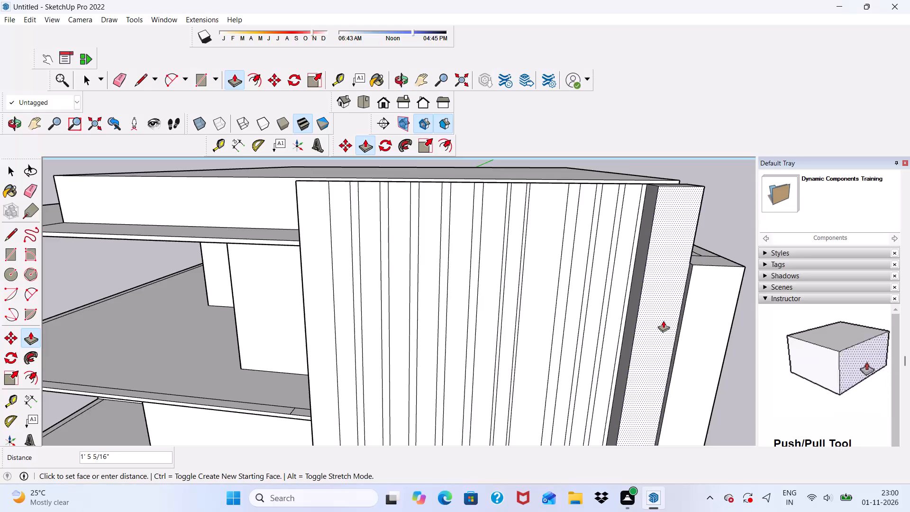
scroll(664, 320, down, 1)
middle_drag(640, 353, 634, 371)
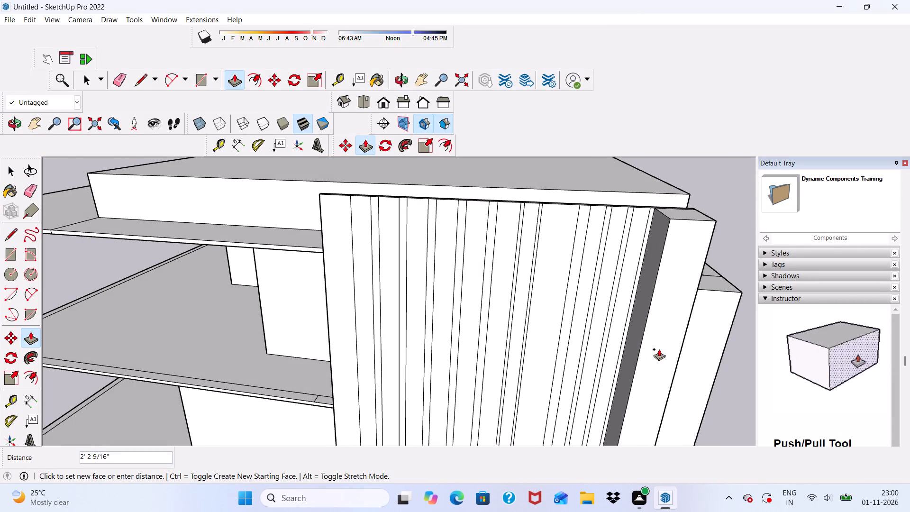
key(9)
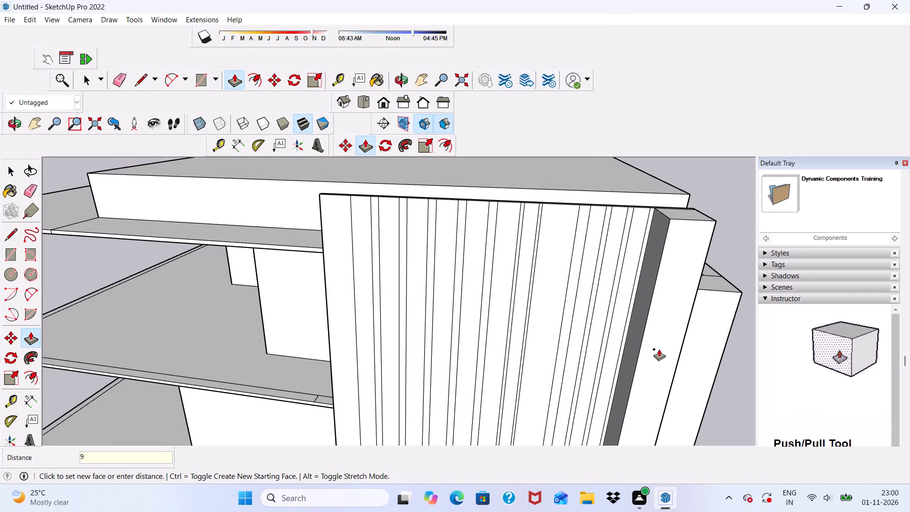
key(shift+quotedbl)
key(Return)
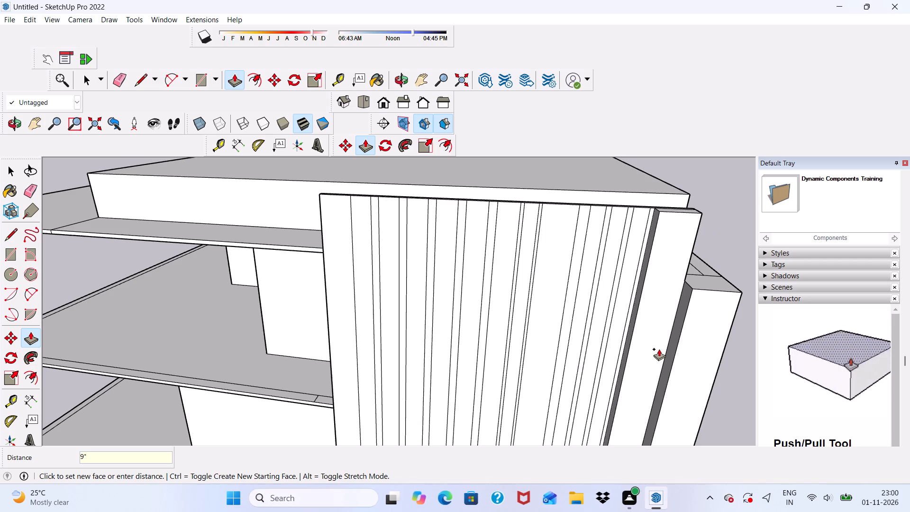
Push/Pull the first narrow strip inboard of the raised outermost strip on the front panel outward 9".
scroll(634, 242, up, 6)
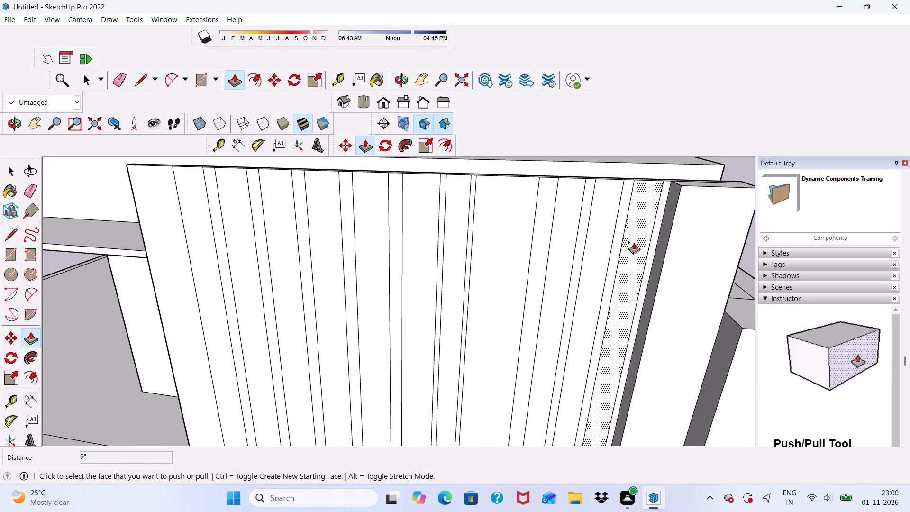
scroll(630, 243, up, 6)
click(631, 250)
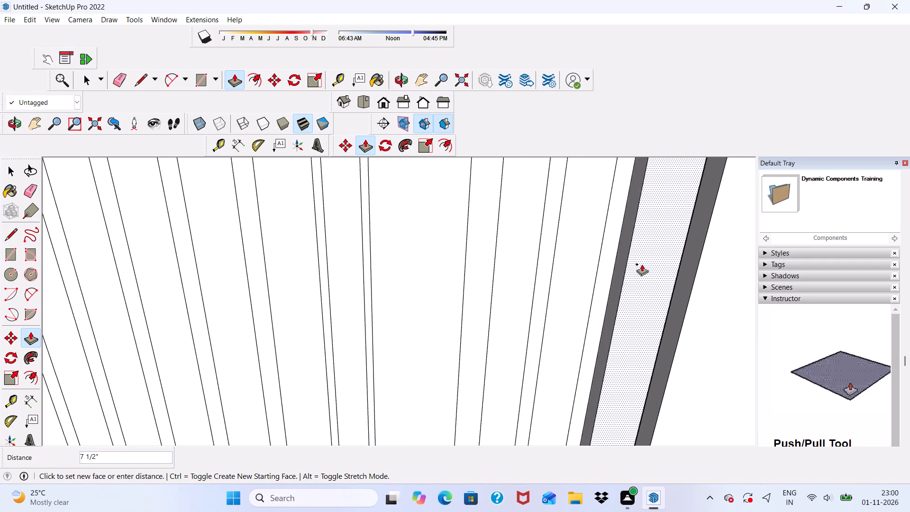
scroll(667, 263, down, 2)
middle_drag(690, 282, 555, 250)
scroll(618, 248, down, 5)
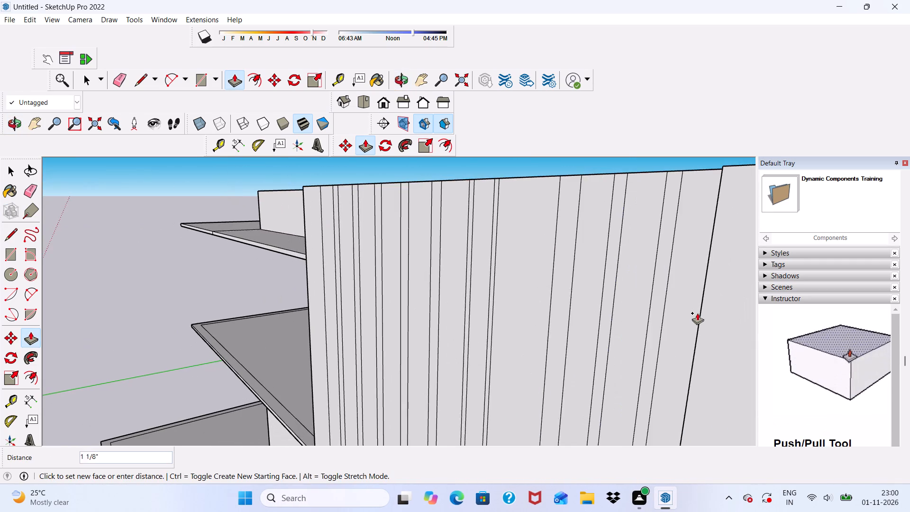
scroll(697, 314, up, 5)
click(702, 327)
scroll(702, 327, down, 5)
middle_drag(607, 342, 737, 364)
Push/Pull the following two narrow strips inboard on the front panel outward 9" each, matching the raised ones.
scroll(663, 286, down, 5)
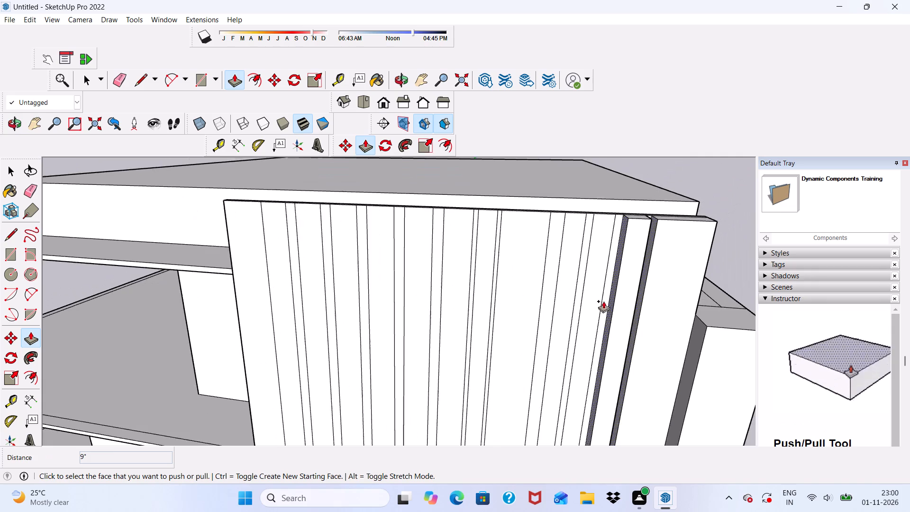
scroll(601, 242, up, 7)
click(601, 234)
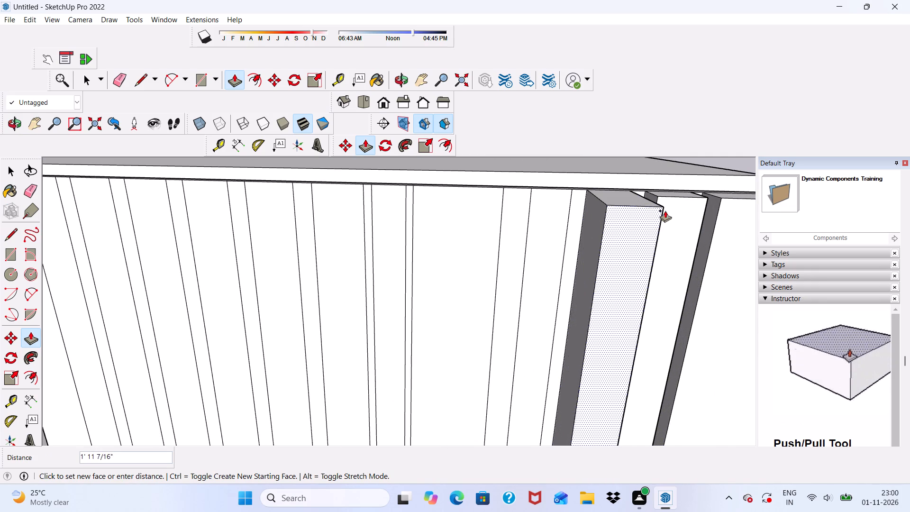
scroll(668, 210, up, 4)
click(664, 218)
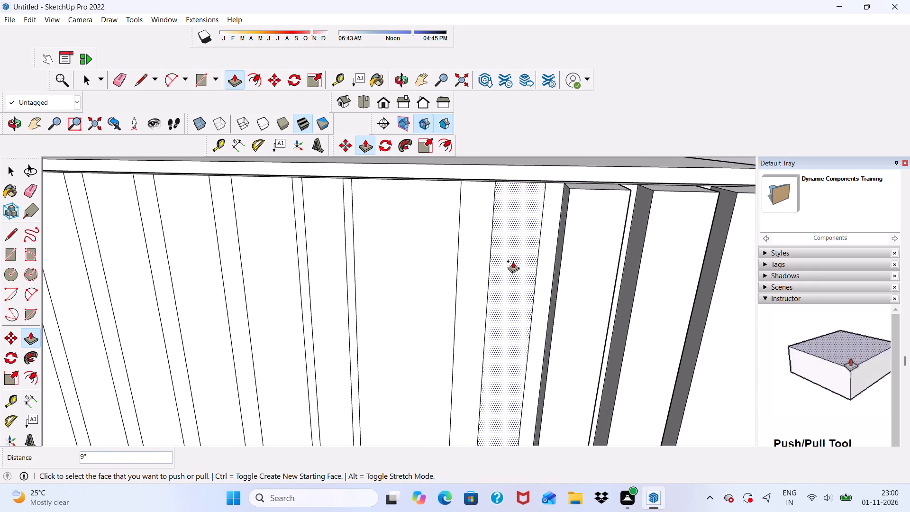
click(513, 261)
click(582, 253)
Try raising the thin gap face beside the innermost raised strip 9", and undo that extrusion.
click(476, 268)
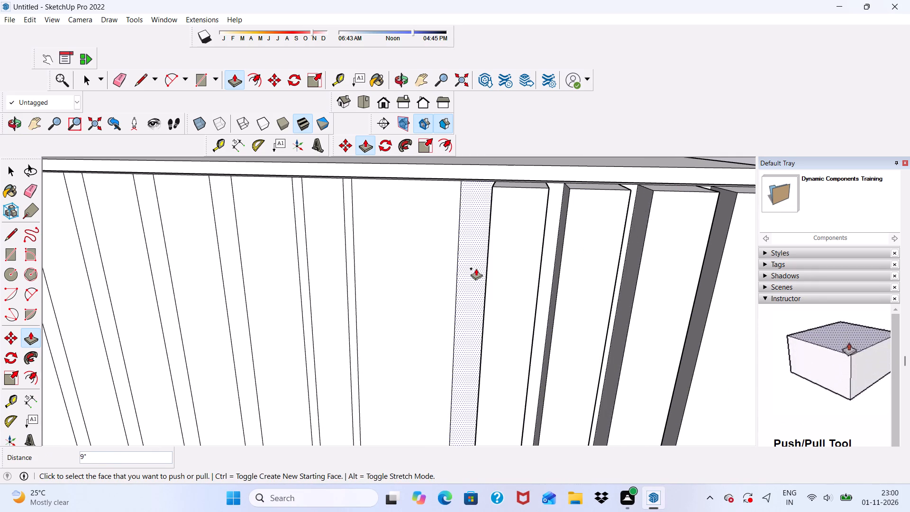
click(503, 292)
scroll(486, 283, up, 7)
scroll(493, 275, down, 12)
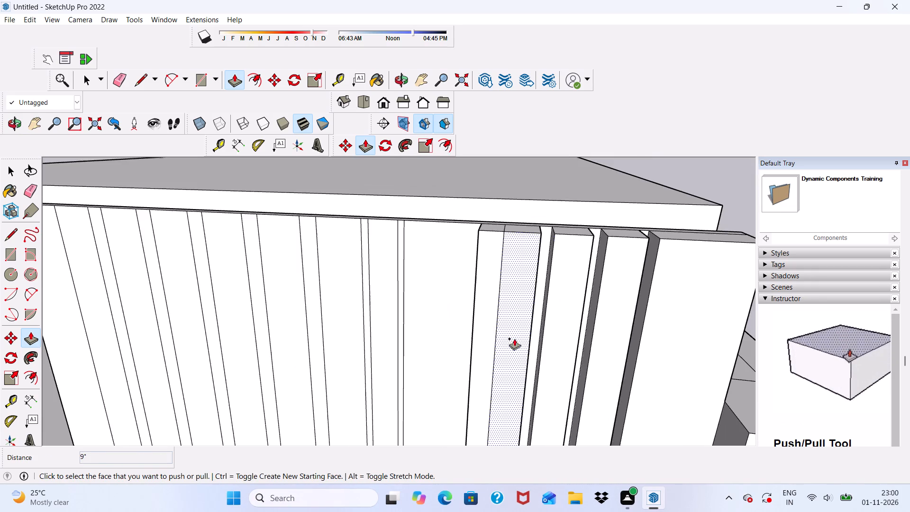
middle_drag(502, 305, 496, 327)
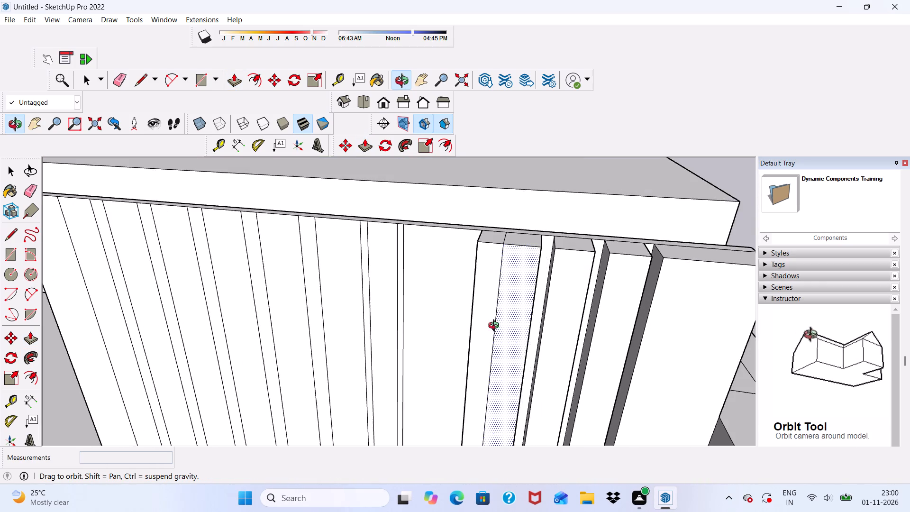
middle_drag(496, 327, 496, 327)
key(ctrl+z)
Push/Pull the wide face between the two groups of narrow strips outward 9".
scroll(480, 286, down, 3)
middle_drag(478, 306, 485, 293)
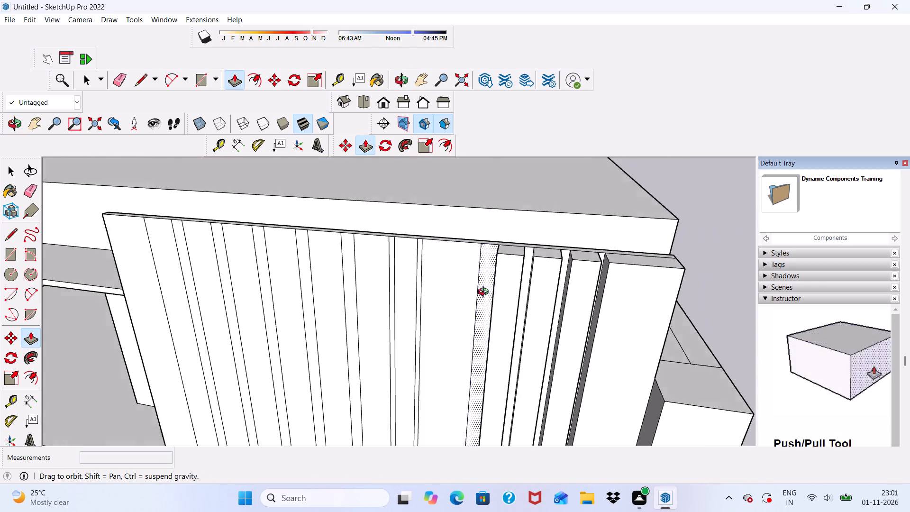
middle_drag(485, 293, 499, 277)
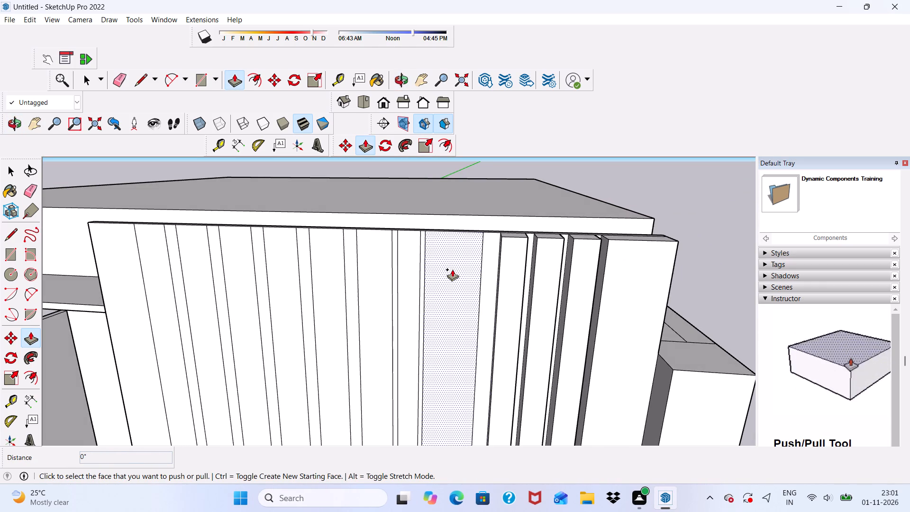
click(452, 269)
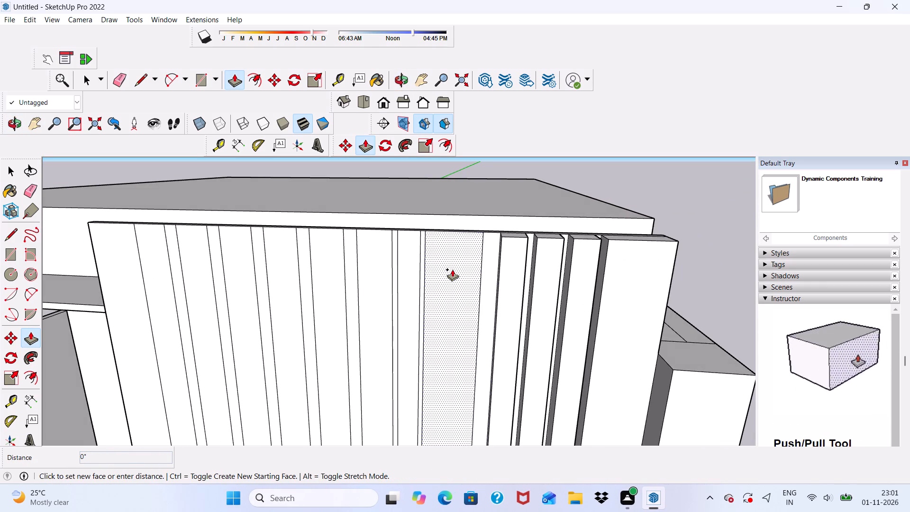
drag(505, 303, 513, 297)
Push/Pull the first two strips inboard of the wide raised strip outward 9" each, leaving the gaps flat.
scroll(513, 294, down, 10)
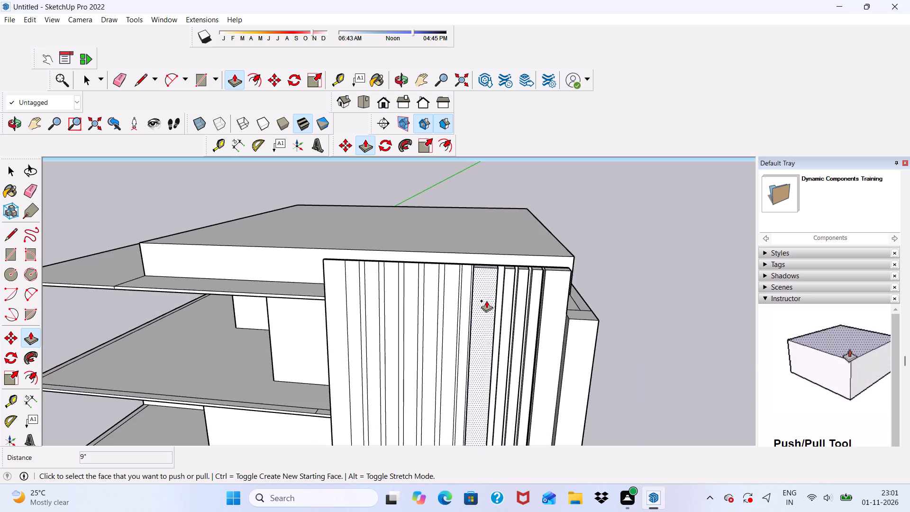
middle_drag(486, 301, 539, 244)
scroll(539, 245, up, 5)
scroll(520, 242, down, 5)
middle_drag(519, 251, 468, 247)
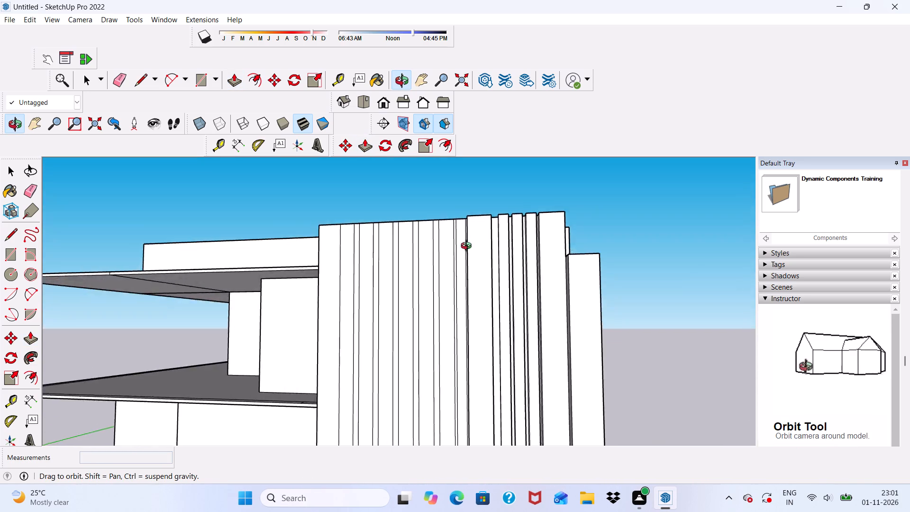
middle_drag(468, 247, 527, 248)
scroll(491, 267, up, 12)
click(478, 250)
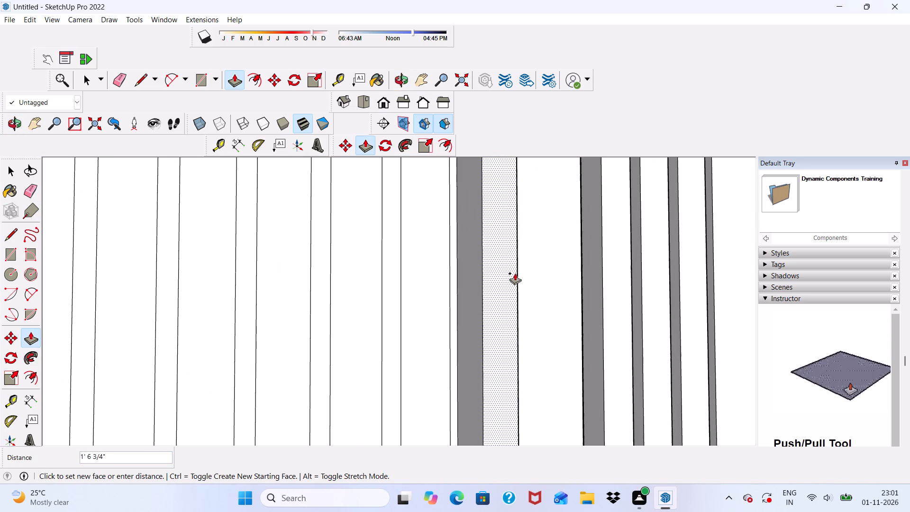
middle_drag(520, 260, 450, 278)
click(477, 291)
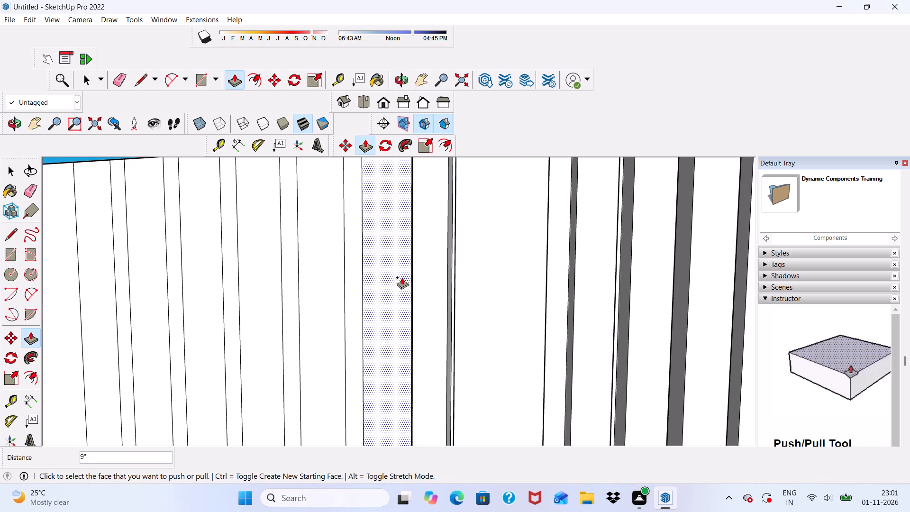
click(390, 272)
middle_drag(460, 293, 473, 337)
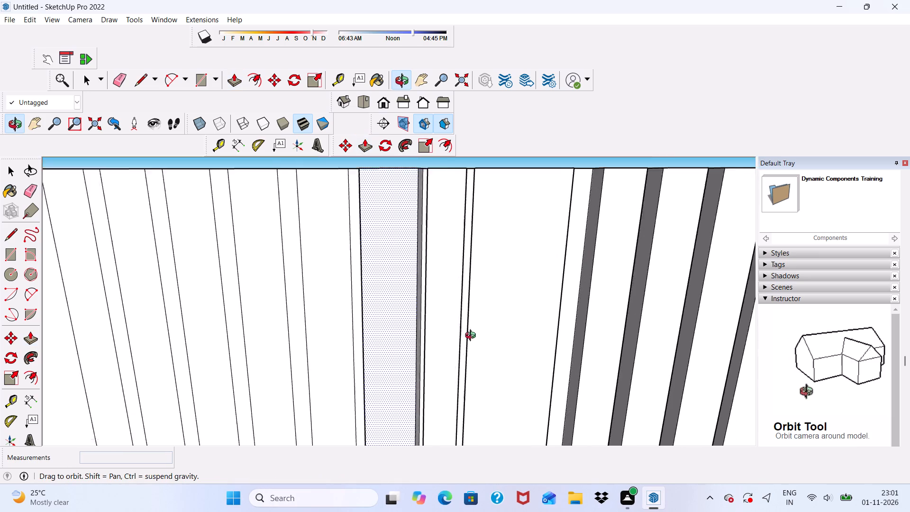
middle_drag(473, 337, 471, 362)
click(456, 343)
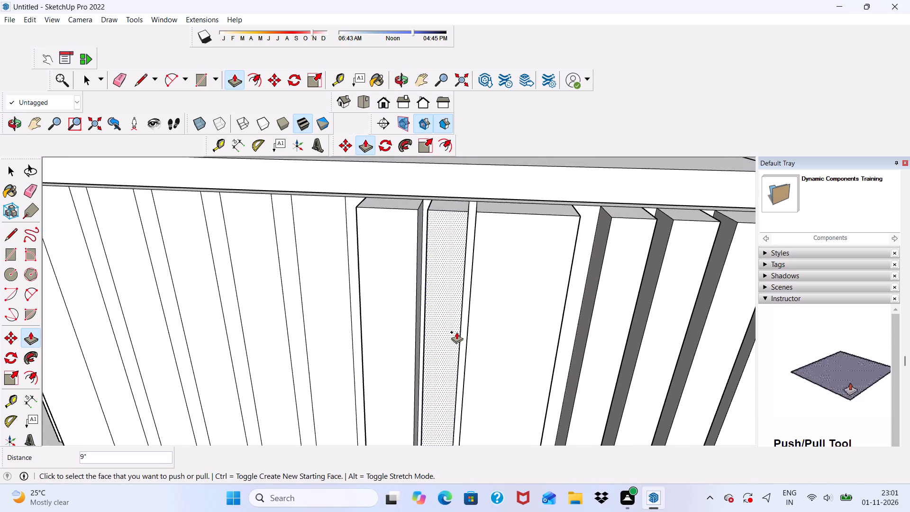
Push/Pull the following two strips further inboard on the front panel outward 9" each.
scroll(428, 263, down, 5)
scroll(366, 281, up, 6)
click(363, 275)
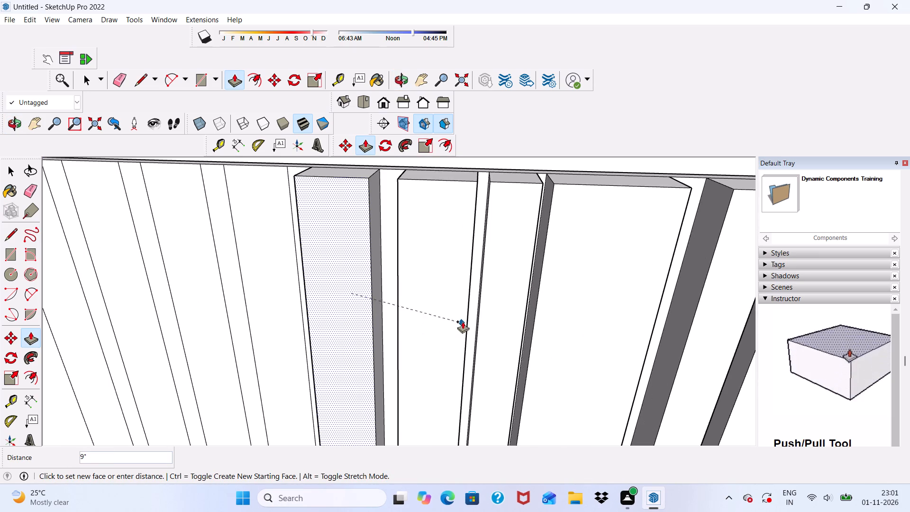
click(463, 321)
click(277, 291)
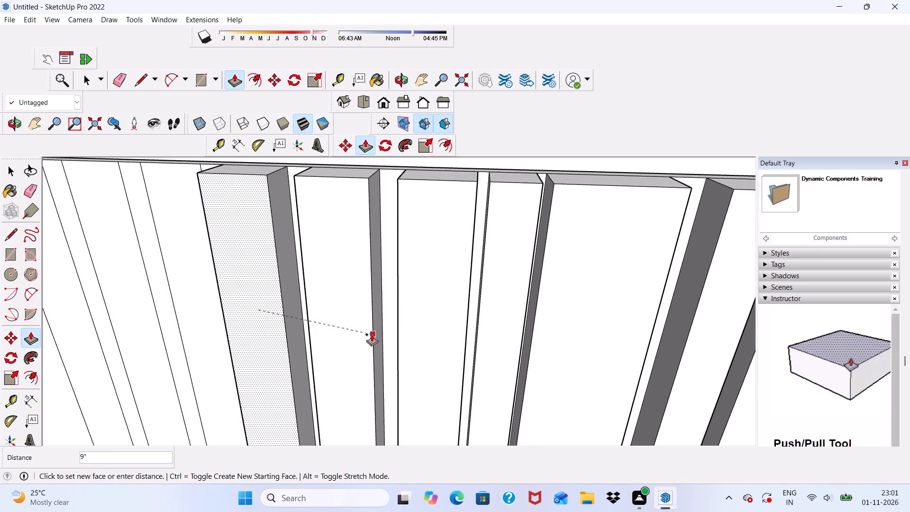
click(374, 324)
Push/Pull the last three flat strips towards the panel's inboard edge outward 9" each.
scroll(379, 282, down, 10)
middle_drag(298, 298, 380, 263)
scroll(335, 285, up, 4)
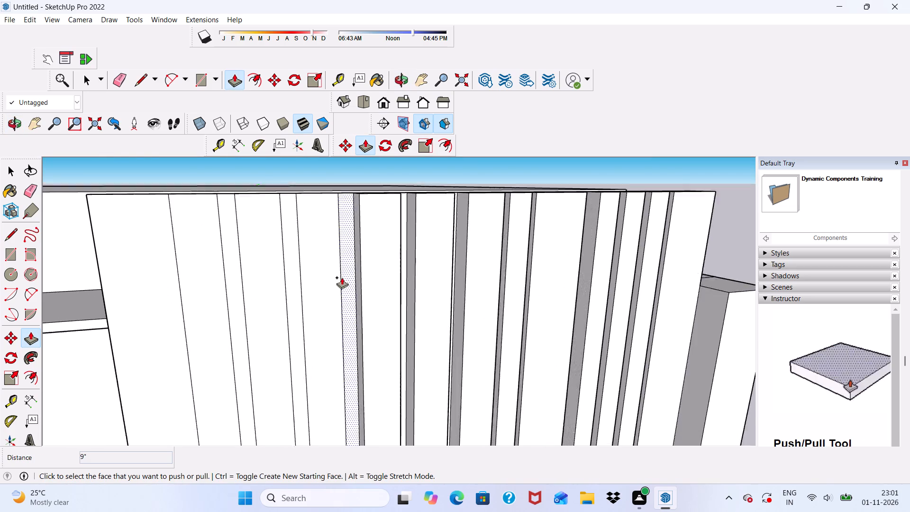
scroll(342, 277, up, 1)
click(326, 277)
scroll(393, 294, down, 3)
middle_drag(393, 293, 352, 308)
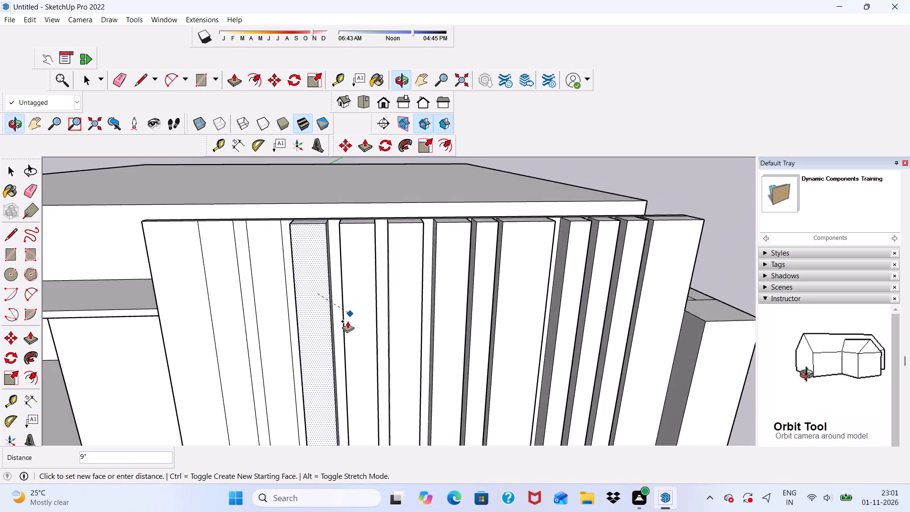
scroll(346, 323, up, 5)
click(347, 325)
scroll(306, 315, down, 3)
click(235, 300)
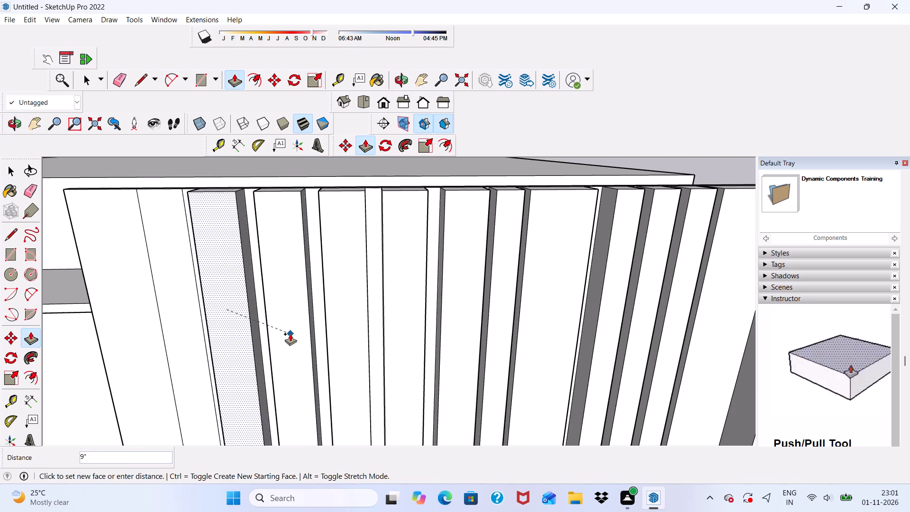
click(290, 331)
click(187, 310)
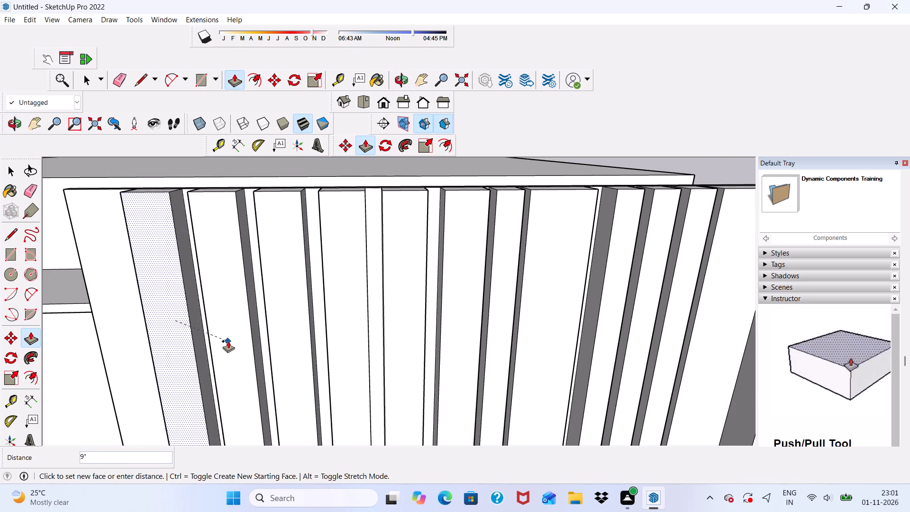
click(227, 340)
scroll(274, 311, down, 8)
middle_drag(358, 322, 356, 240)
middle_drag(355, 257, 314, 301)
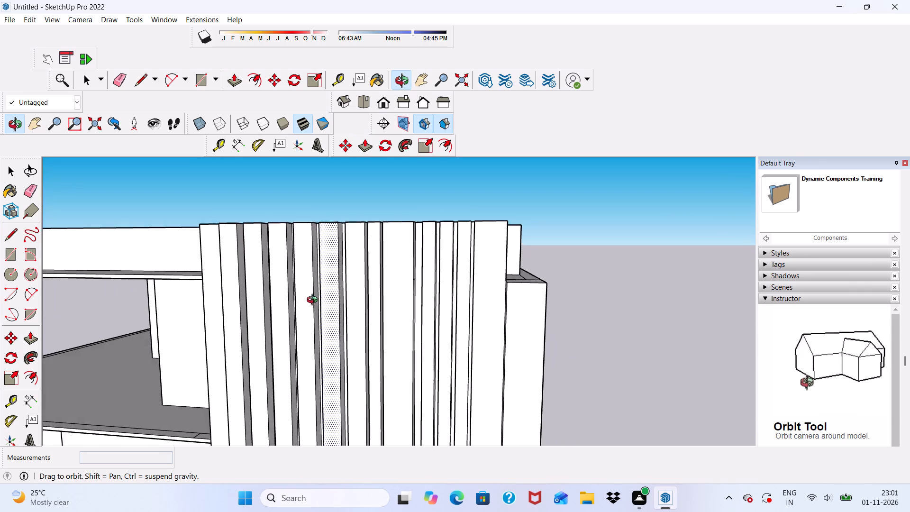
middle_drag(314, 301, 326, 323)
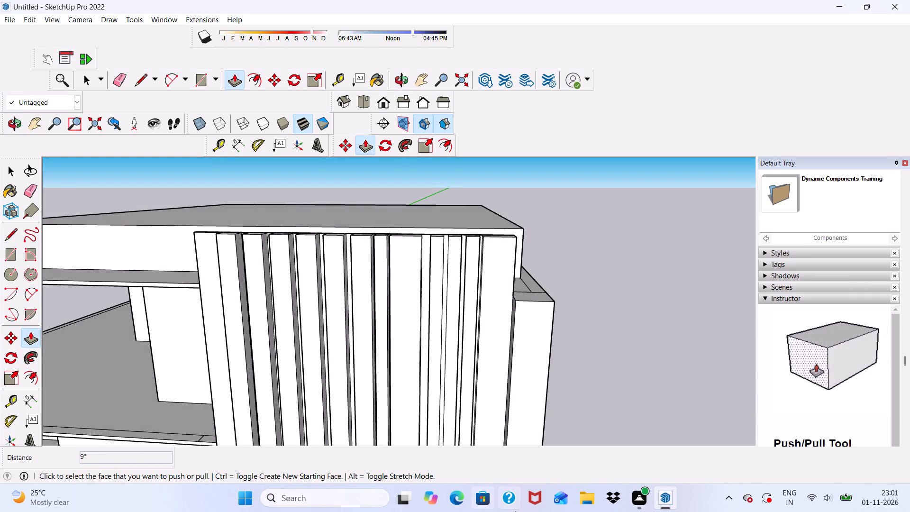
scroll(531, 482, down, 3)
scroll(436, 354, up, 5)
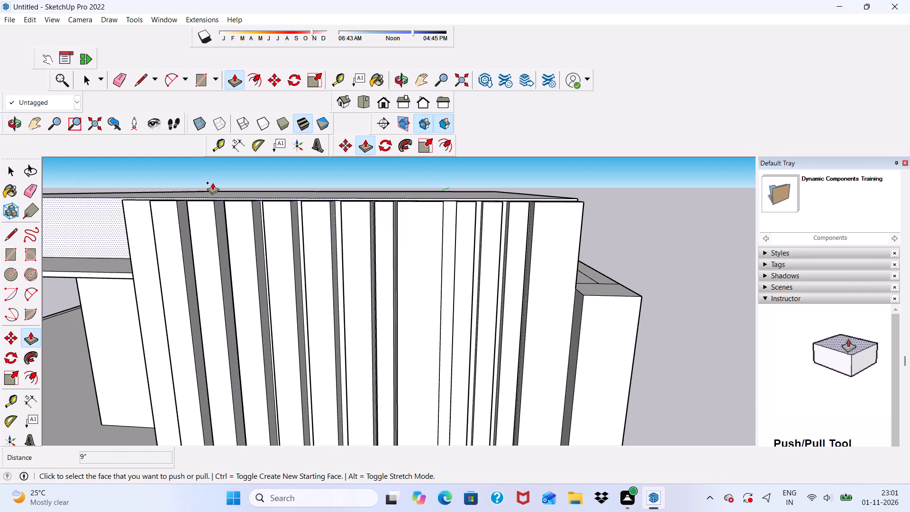
Draw a horizontal line about 1' 7 7/8" long across the upper part of the wide raised strip.
click(131, 82)
scroll(327, 267, down, 3)
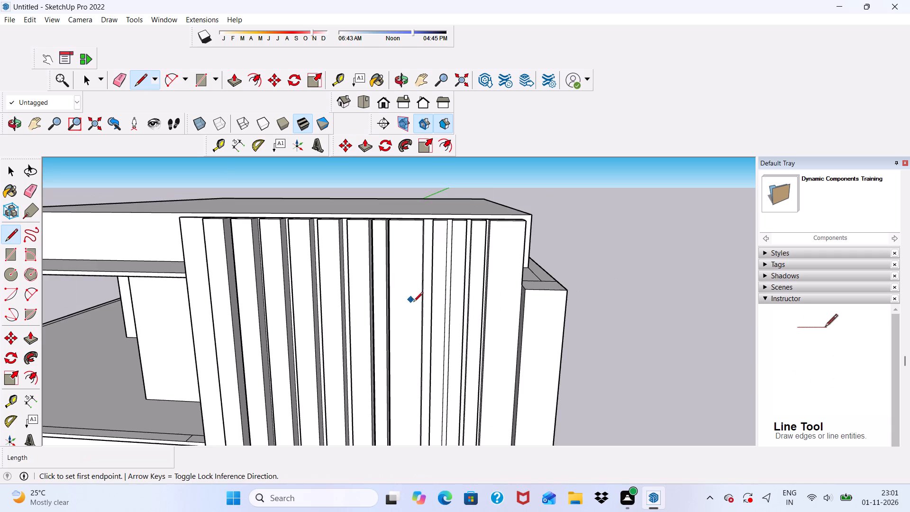
middle_drag(416, 302, 430, 238)
scroll(411, 280, up, 11)
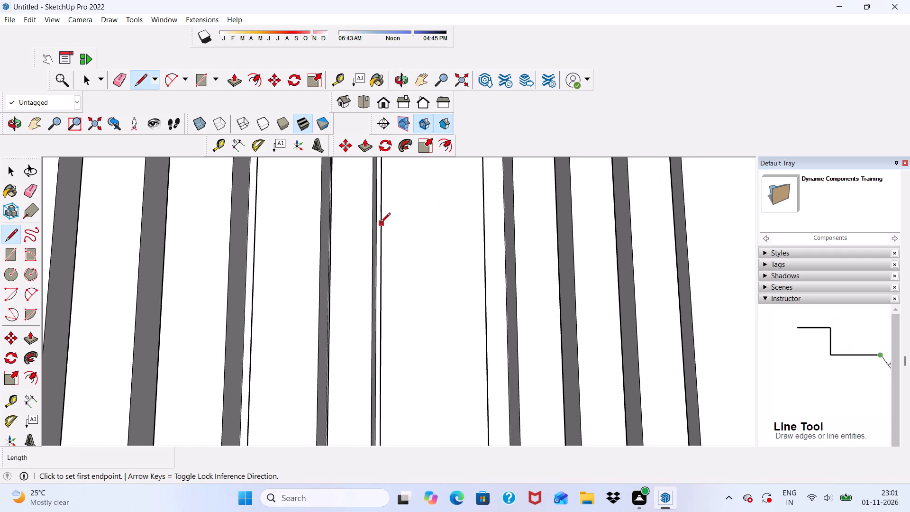
scroll(391, 224, down, 3)
middle_drag(411, 255, 438, 307)
scroll(438, 307, up, 5)
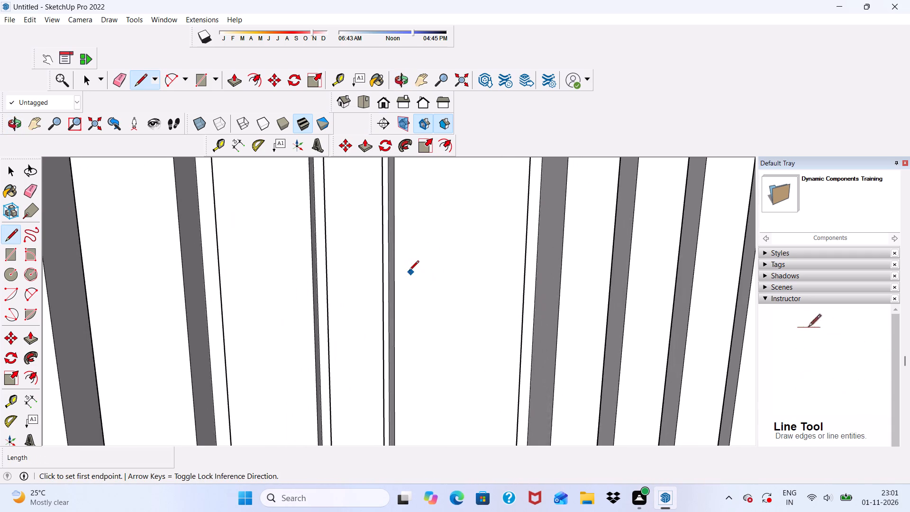
scroll(401, 266, up, 3)
click(391, 243)
scroll(530, 241, down, 4)
scroll(568, 243, up, 6)
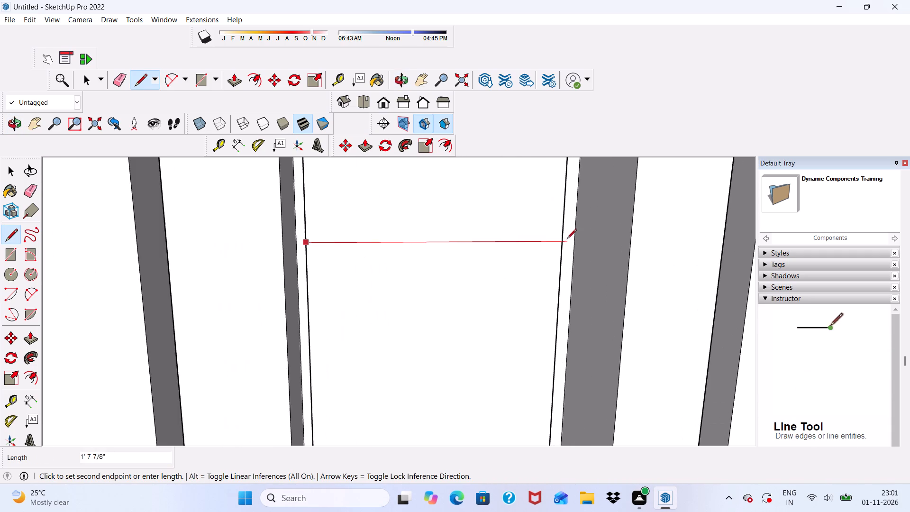
scroll(557, 239, up, 2)
click(563, 247)
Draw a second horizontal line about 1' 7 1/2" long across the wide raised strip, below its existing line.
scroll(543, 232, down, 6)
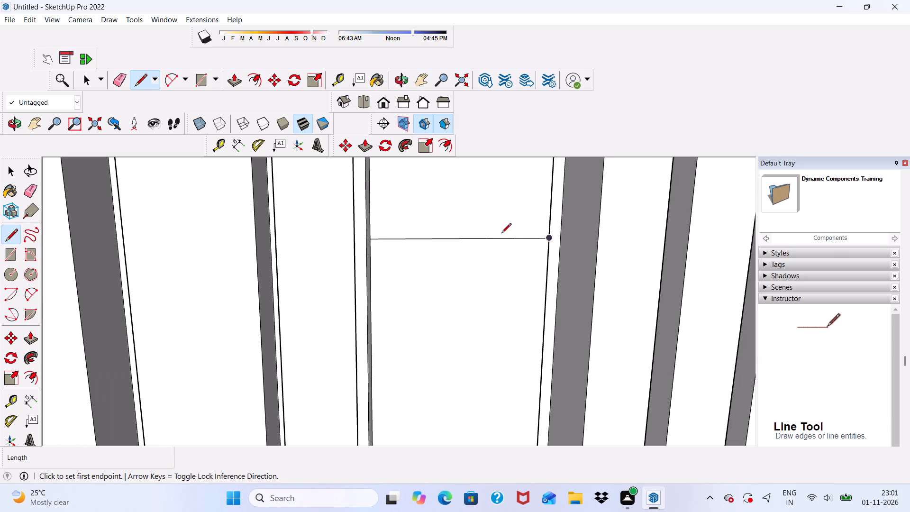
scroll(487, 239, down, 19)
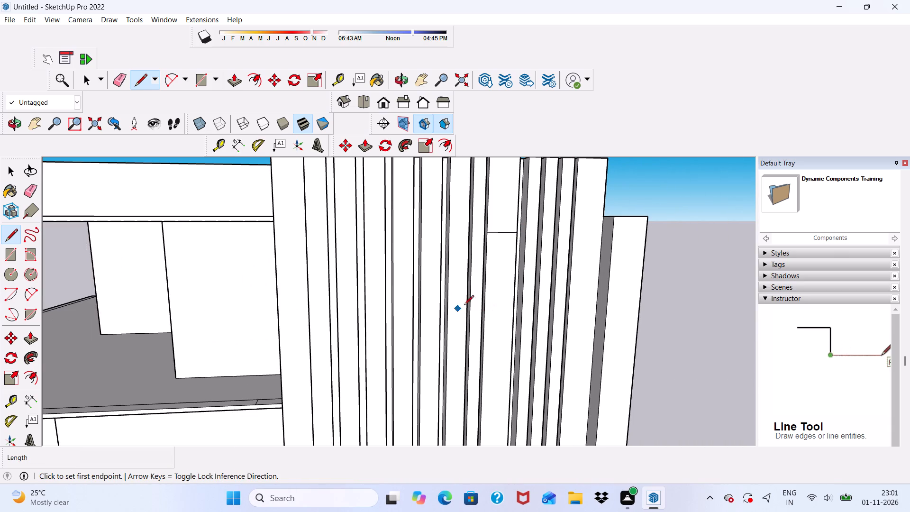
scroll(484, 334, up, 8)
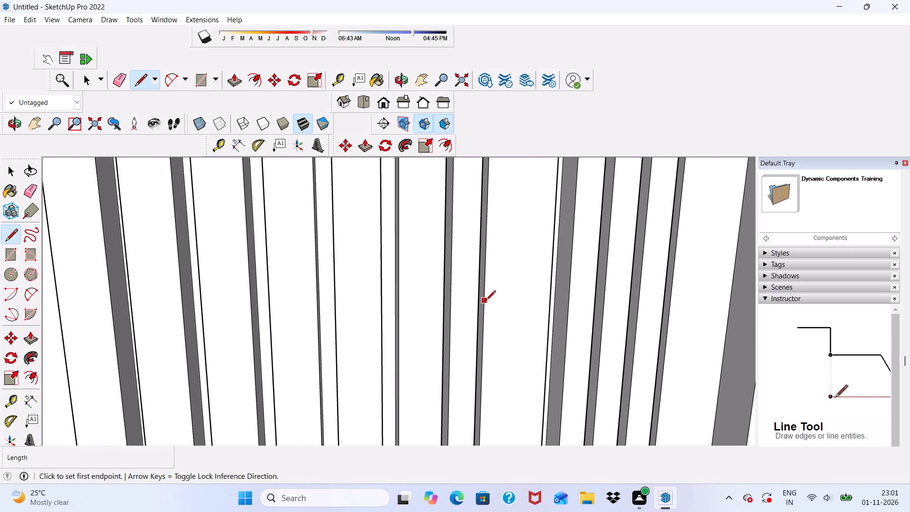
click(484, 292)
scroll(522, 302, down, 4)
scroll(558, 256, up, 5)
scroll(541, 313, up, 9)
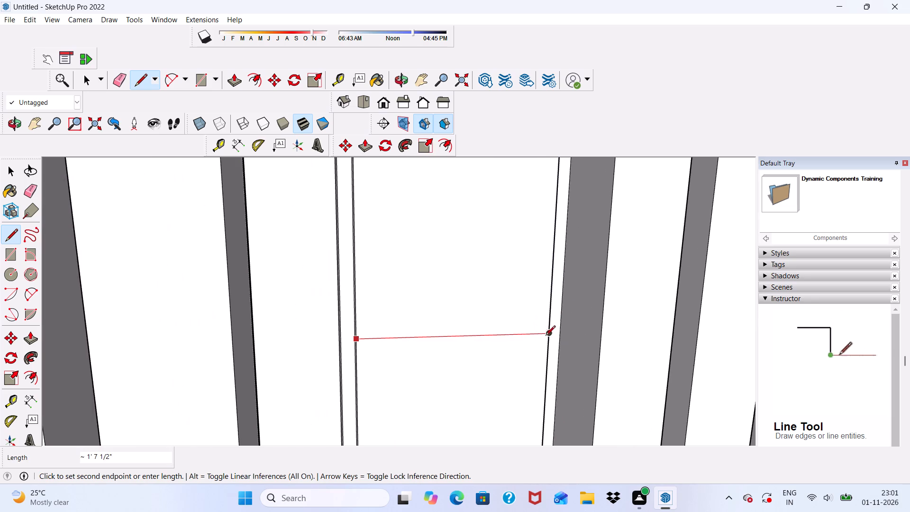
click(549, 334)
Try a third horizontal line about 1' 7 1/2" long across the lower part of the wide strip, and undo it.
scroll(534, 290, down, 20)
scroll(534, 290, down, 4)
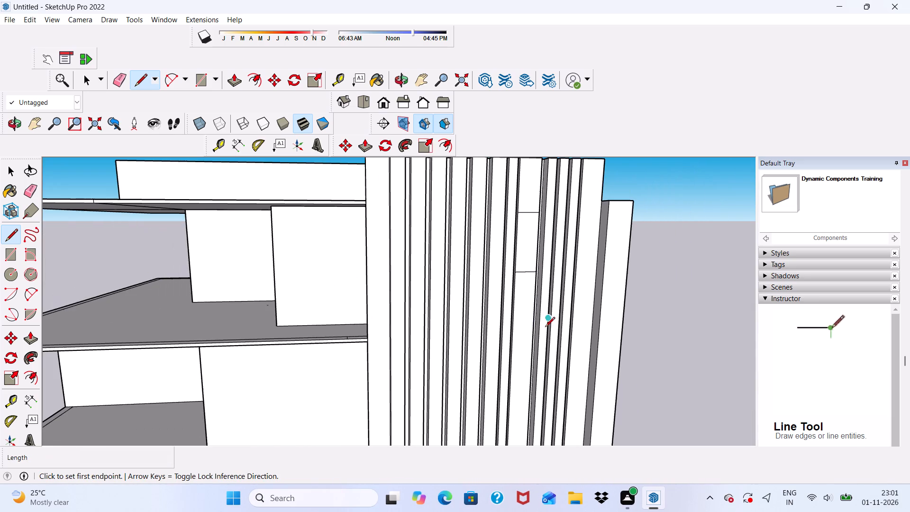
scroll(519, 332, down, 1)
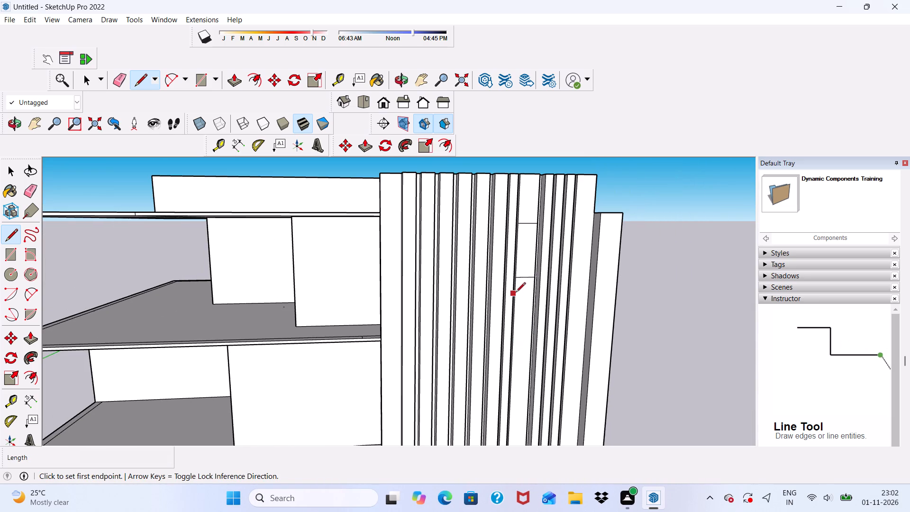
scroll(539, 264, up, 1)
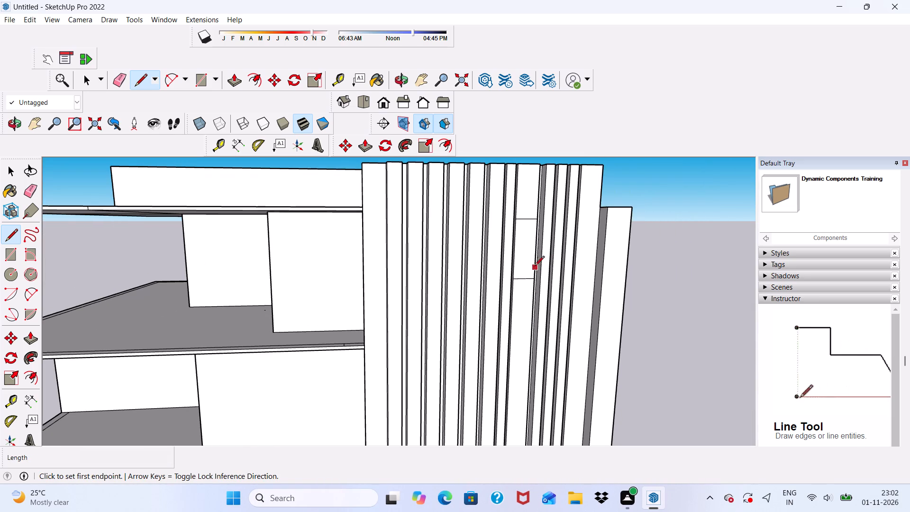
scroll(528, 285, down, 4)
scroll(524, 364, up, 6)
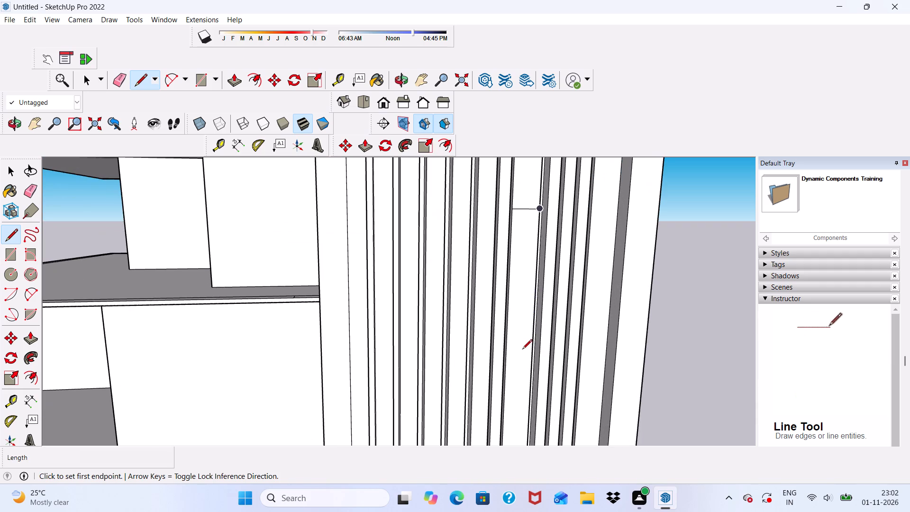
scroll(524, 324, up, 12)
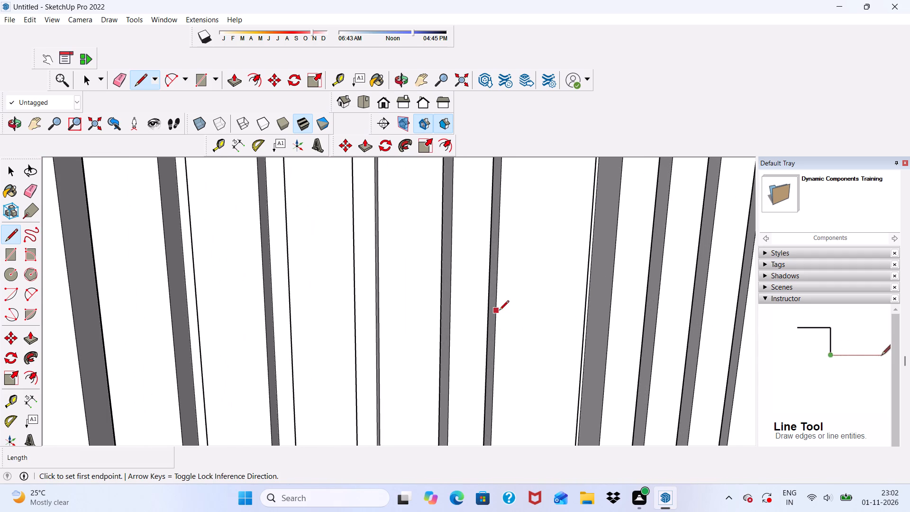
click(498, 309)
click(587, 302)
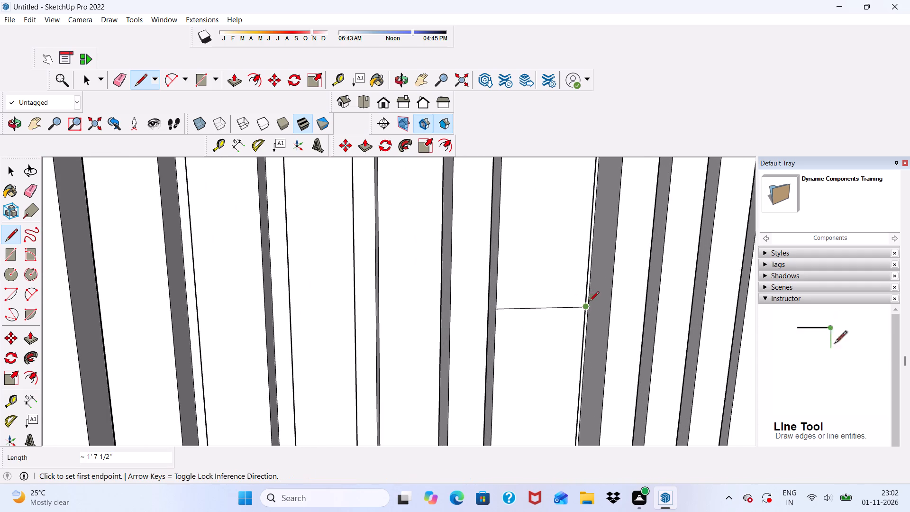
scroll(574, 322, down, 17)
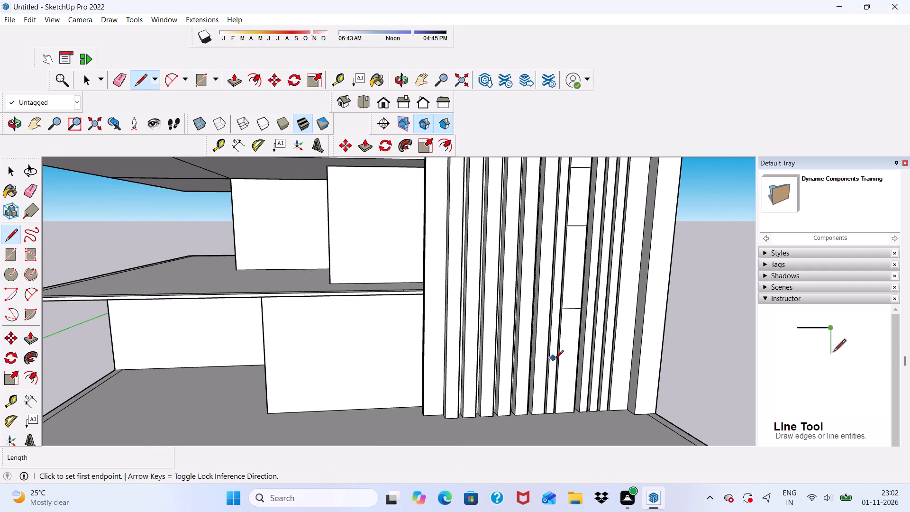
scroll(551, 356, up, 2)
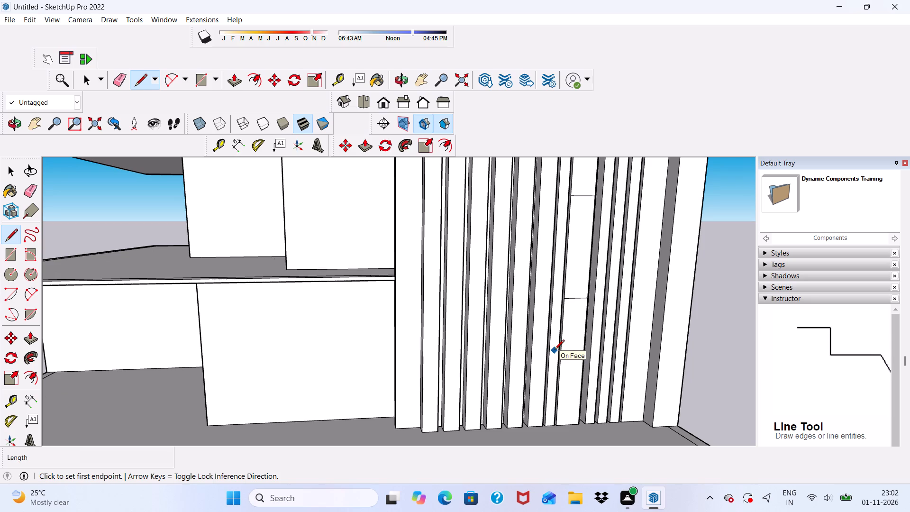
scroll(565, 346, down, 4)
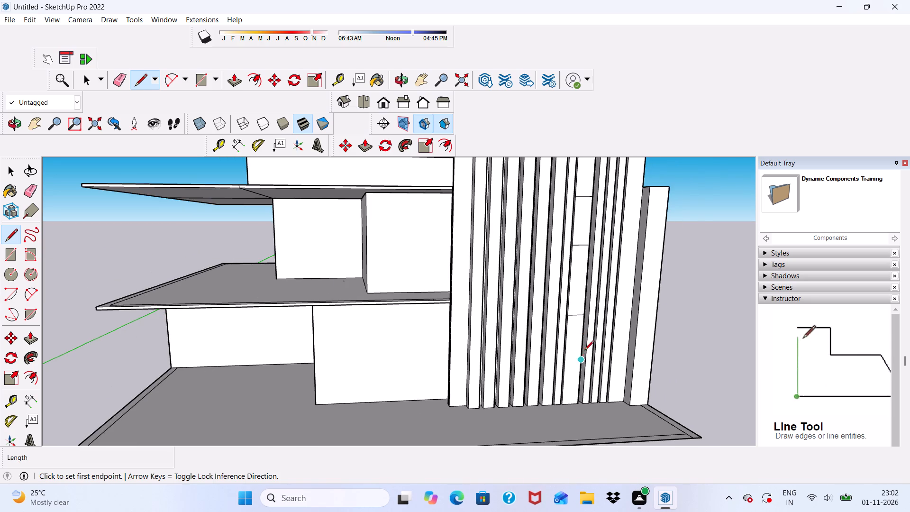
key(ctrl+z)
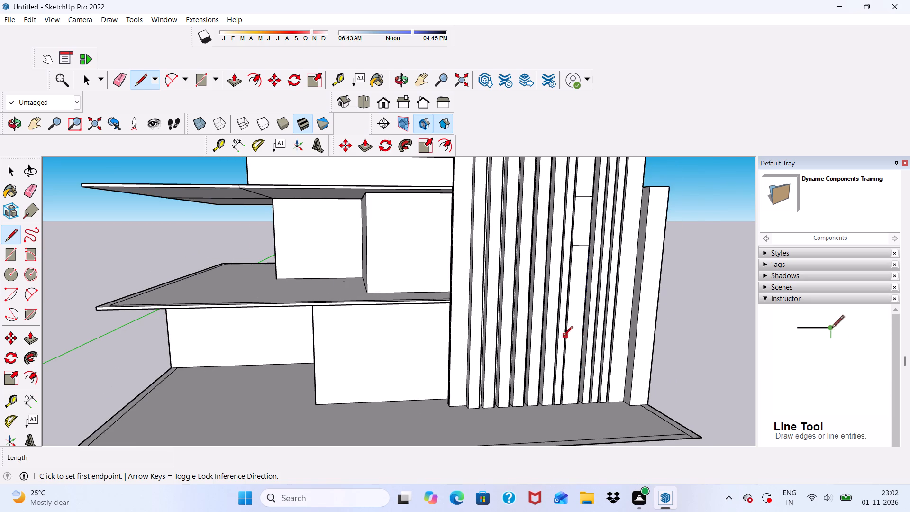
Draw a horizontal line about 1' 7 1/2" long across the wide strip, slightly lower than the undone one.
scroll(563, 337, up, 9)
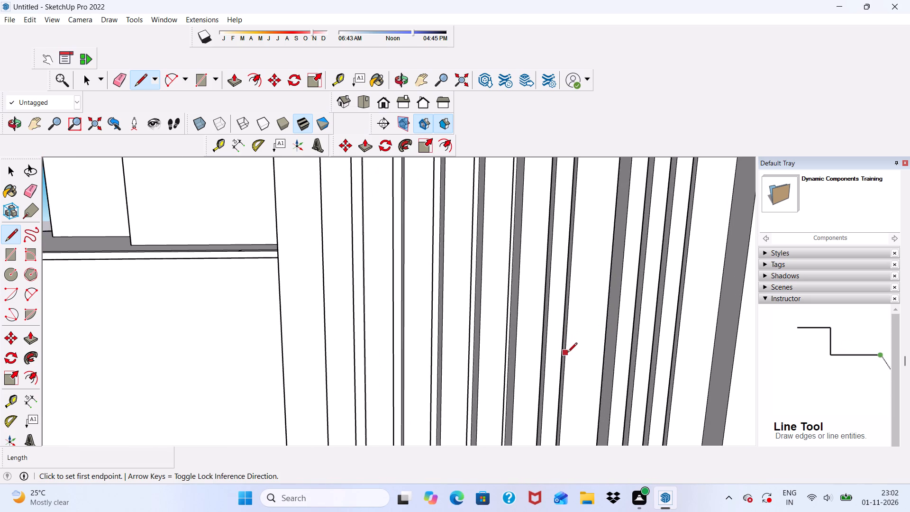
click(568, 353)
click(602, 350)
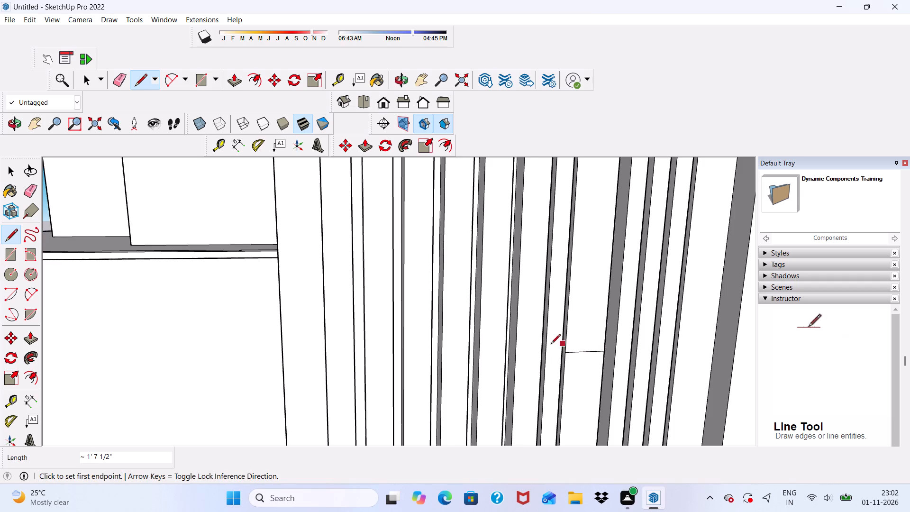
Erase the two upper horizontal lines on the wide raised strip, keeping only the lowest one.
scroll(546, 347, down, 12)
middle_drag(560, 333, 561, 381)
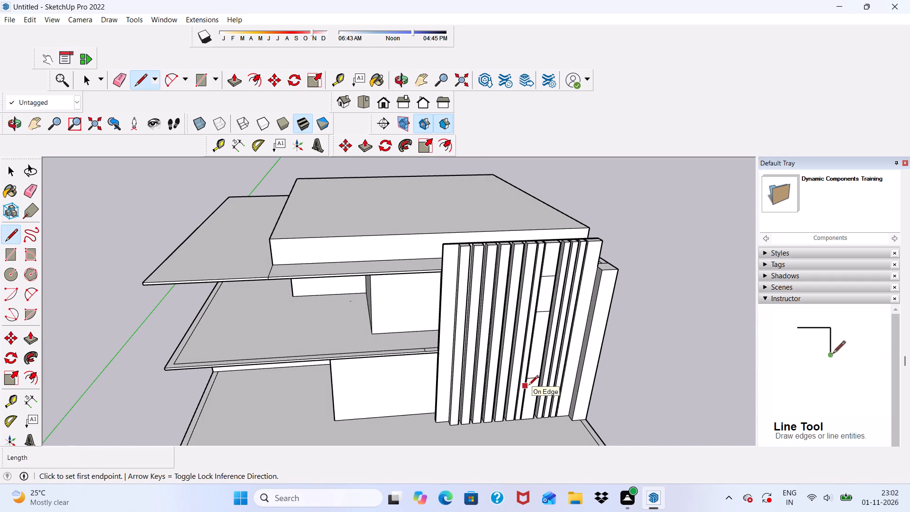
click(115, 75)
scroll(553, 286, up, 4)
drag(545, 267, 547, 284)
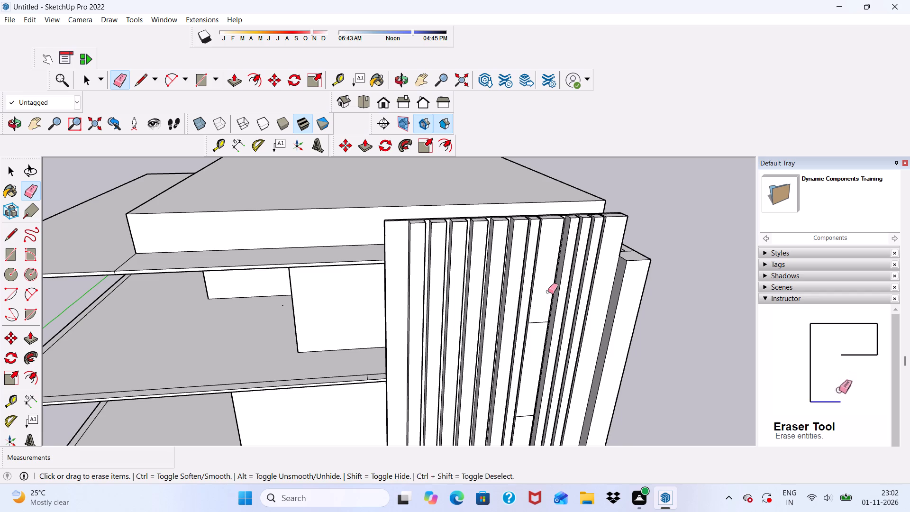
drag(542, 312, 542, 326)
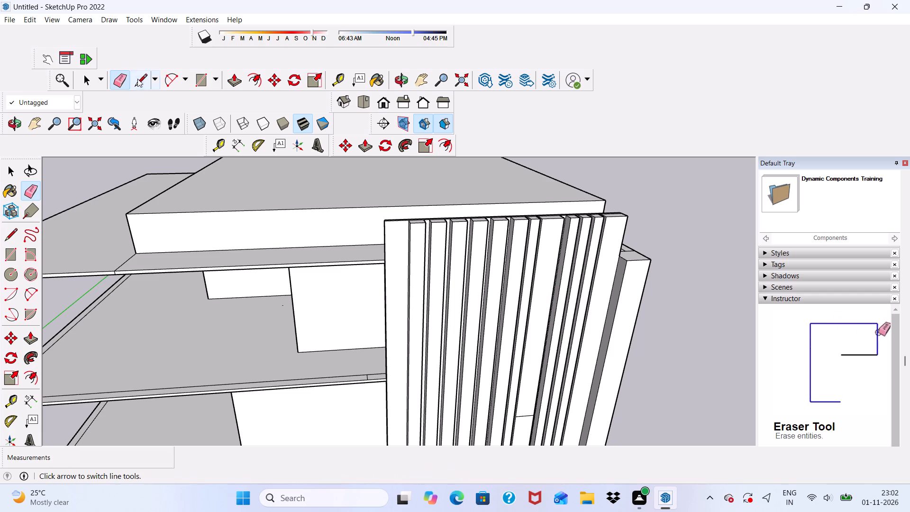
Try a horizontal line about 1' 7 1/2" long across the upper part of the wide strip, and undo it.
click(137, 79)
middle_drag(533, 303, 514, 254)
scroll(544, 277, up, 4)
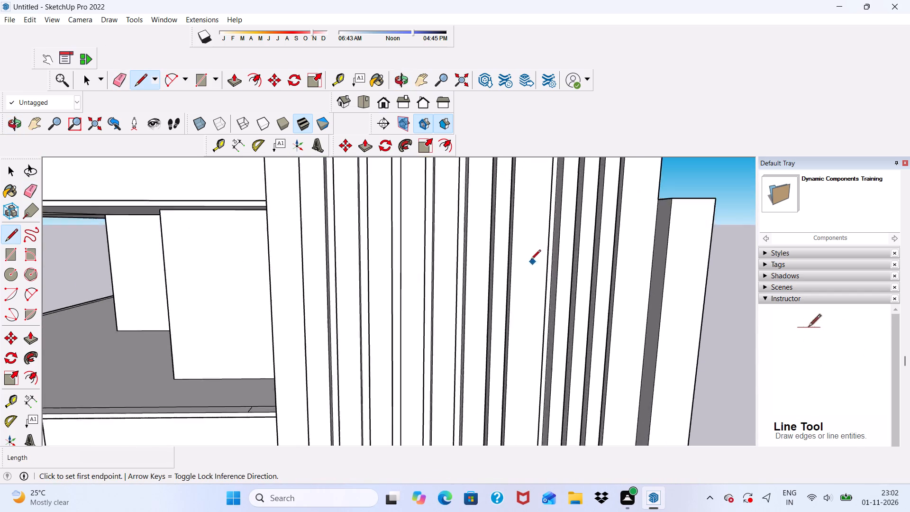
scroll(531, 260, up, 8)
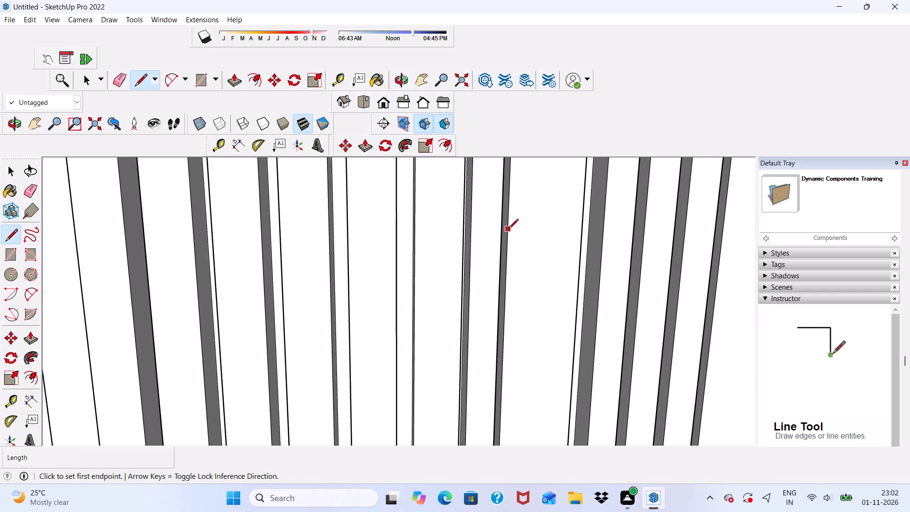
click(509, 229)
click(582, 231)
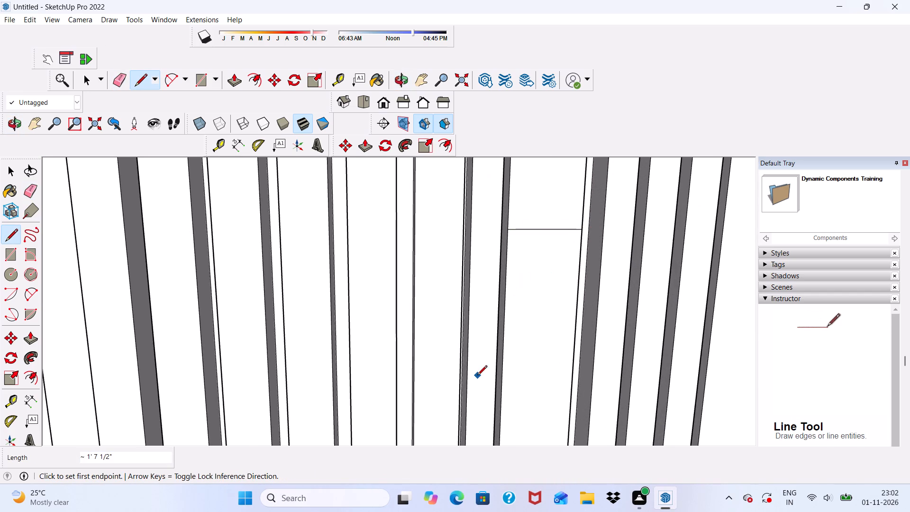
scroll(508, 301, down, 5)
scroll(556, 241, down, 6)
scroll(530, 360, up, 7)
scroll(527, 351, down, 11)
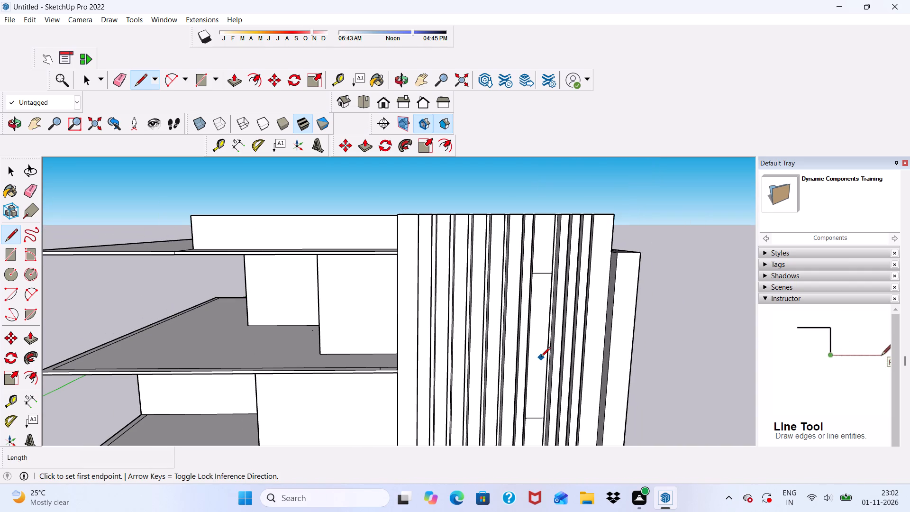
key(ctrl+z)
Draw a new horizontal line edge to edge across the upper part of the wide raised strip.
scroll(540, 307, up, 5)
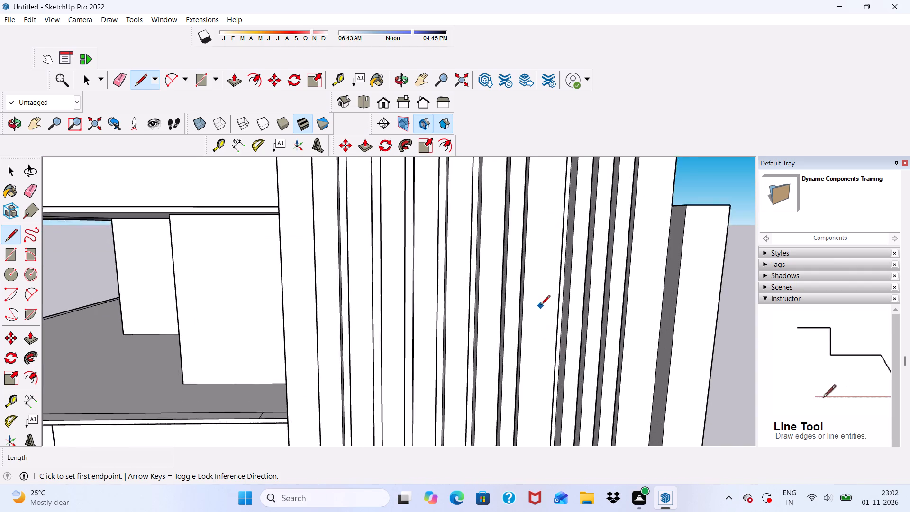
scroll(540, 306, up, 2)
scroll(540, 305, down, 1)
scroll(539, 228, down, 5)
middle_drag(558, 324, 509, 321)
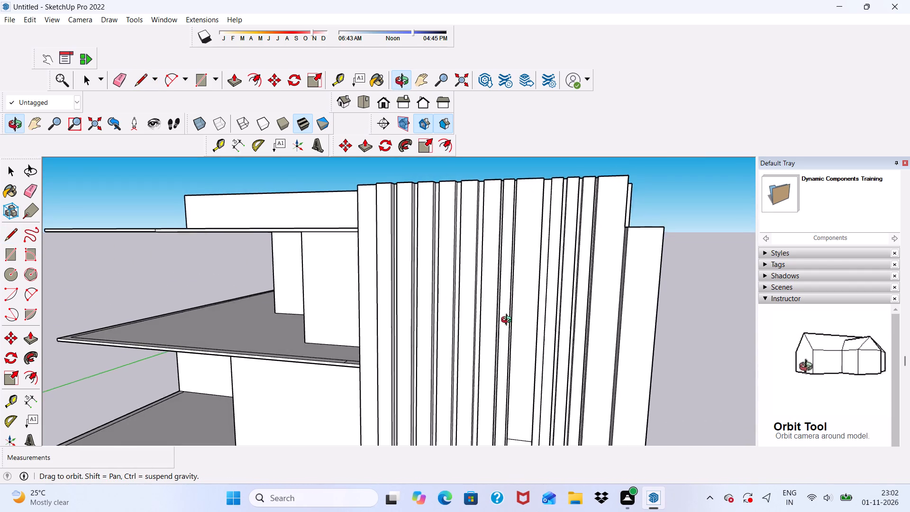
middle_drag(509, 321, 519, 322)
scroll(527, 290, up, 12)
click(515, 238)
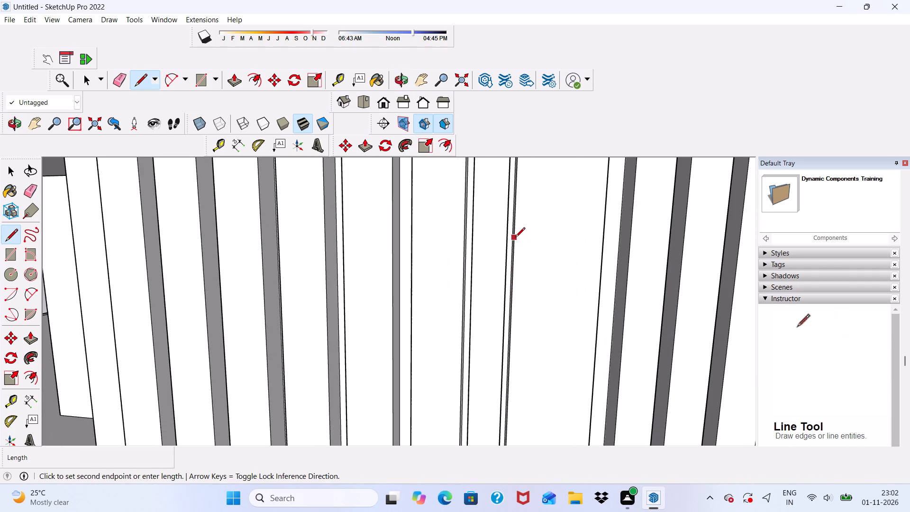
click(599, 238)
Draw a horizontal line about 1' 7 1/2" long across the wide strip, between its upper and lower lines.
scroll(565, 273, down, 9)
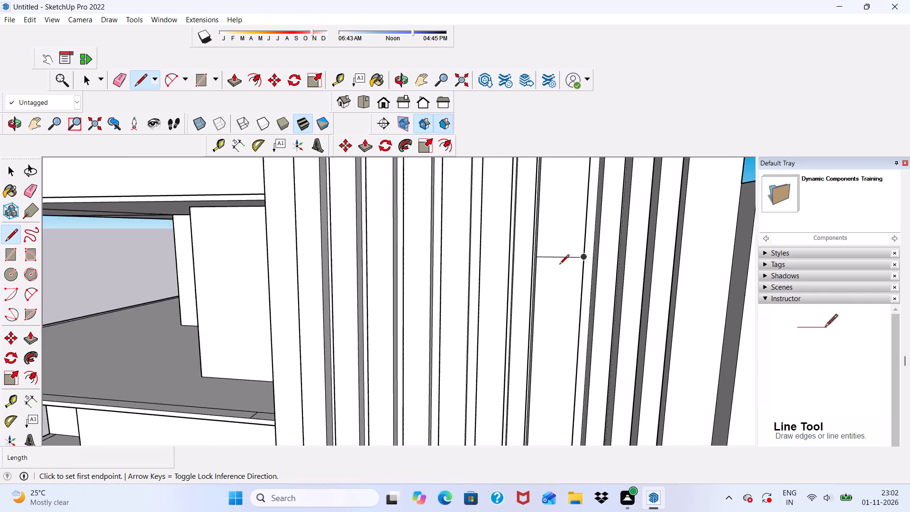
scroll(559, 265, down, 12)
scroll(551, 306, up, 6)
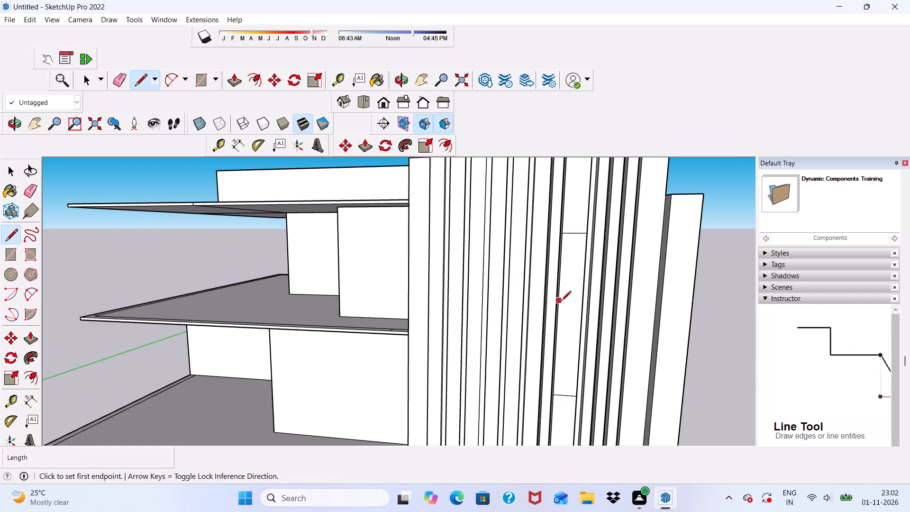
click(560, 302)
scroll(592, 298, down, 4)
scroll(589, 299, up, 4)
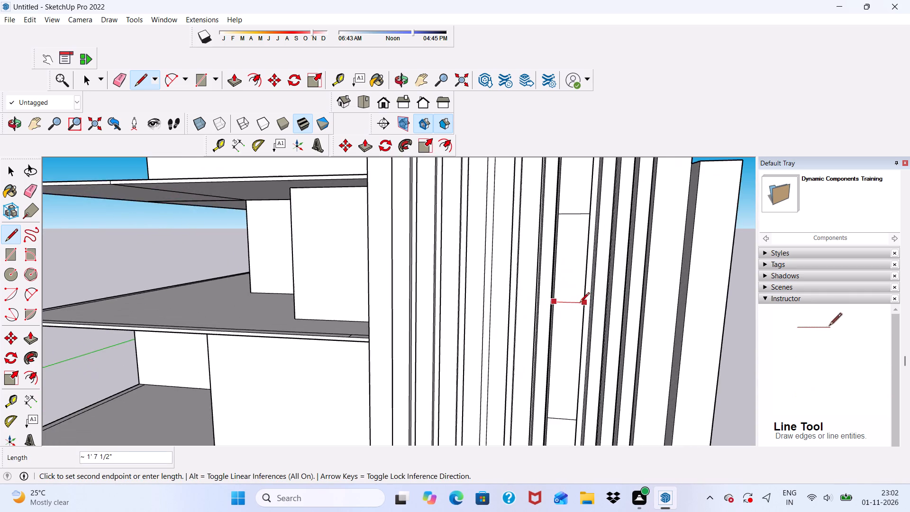
scroll(580, 303, up, 6)
click(586, 301)
Push/Pull the wide strip's section between the upper and middle lines inward 9".
scroll(559, 311, down, 1)
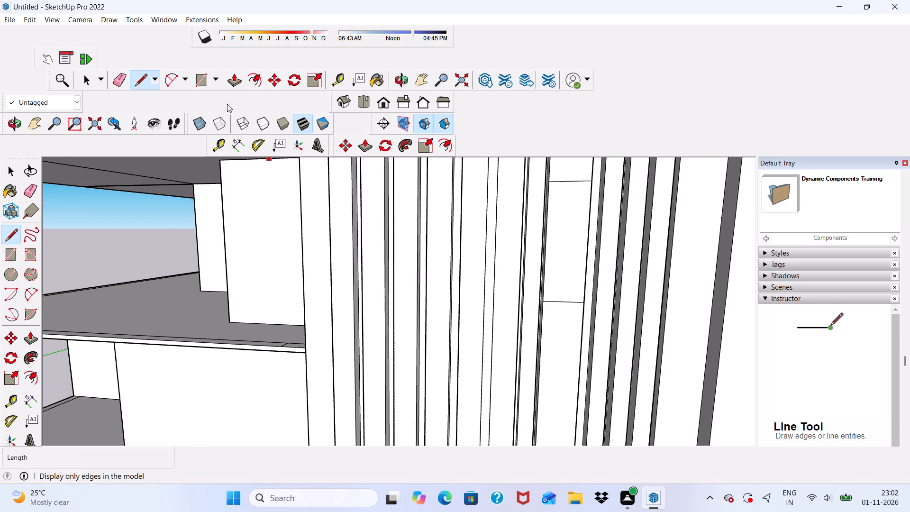
click(227, 80)
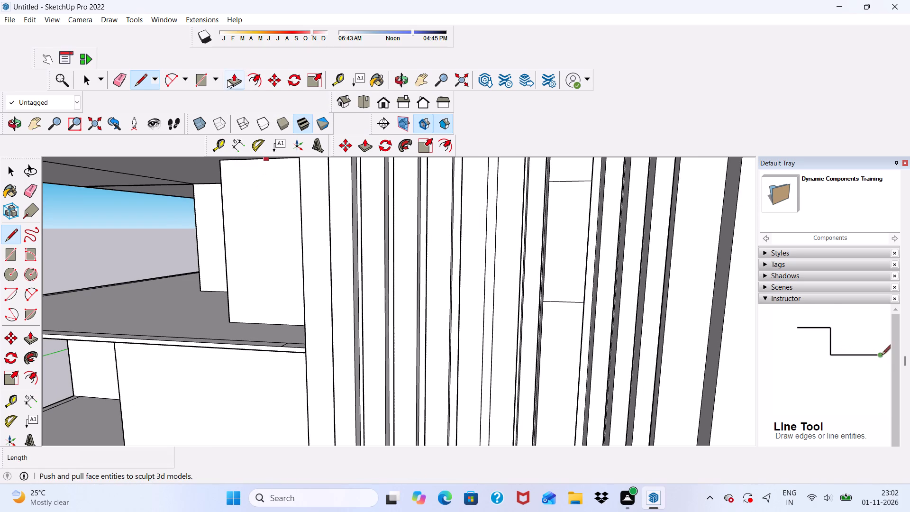
scroll(572, 247, up, 2)
click(573, 247)
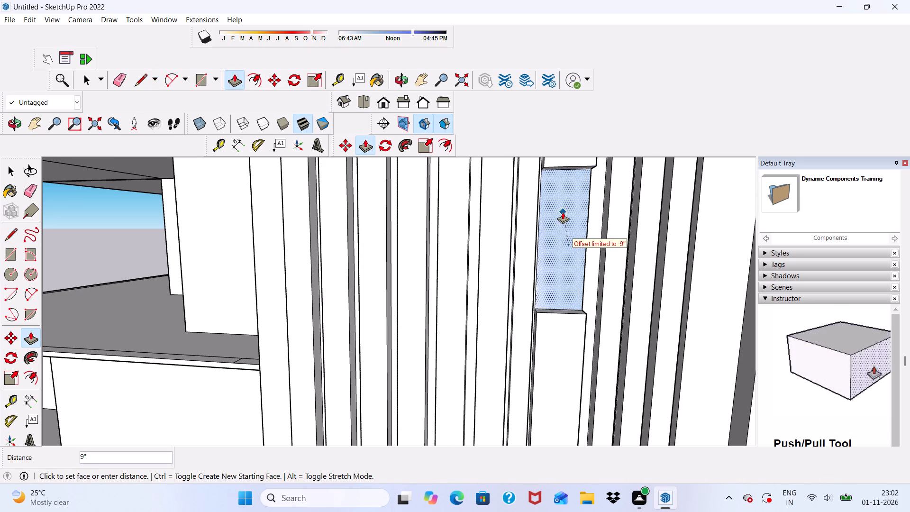
click(563, 212)
Push/Pull the wide strip's lowest section, below the bottom line, inward 9".
scroll(514, 211, down, 5)
middle_drag(525, 263, 435, 266)
scroll(437, 255, up, 1)
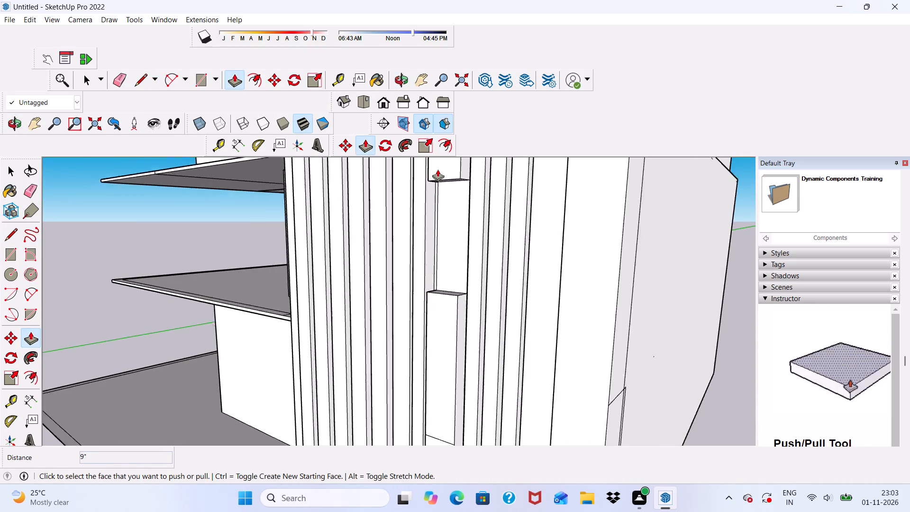
scroll(437, 163, down, 6)
scroll(447, 278, down, 2)
scroll(438, 352, up, 4)
click(443, 351)
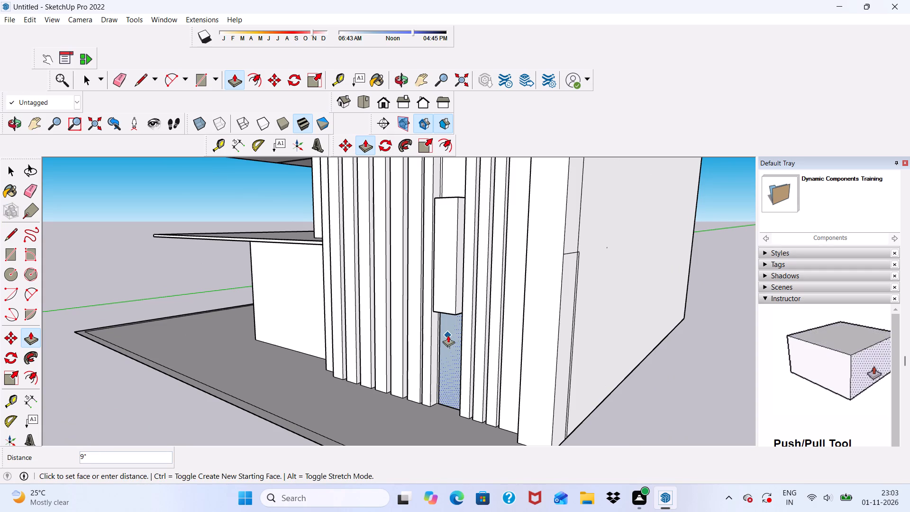
click(447, 340)
scroll(444, 343, down, 3)
middle_drag(443, 346, 492, 324)
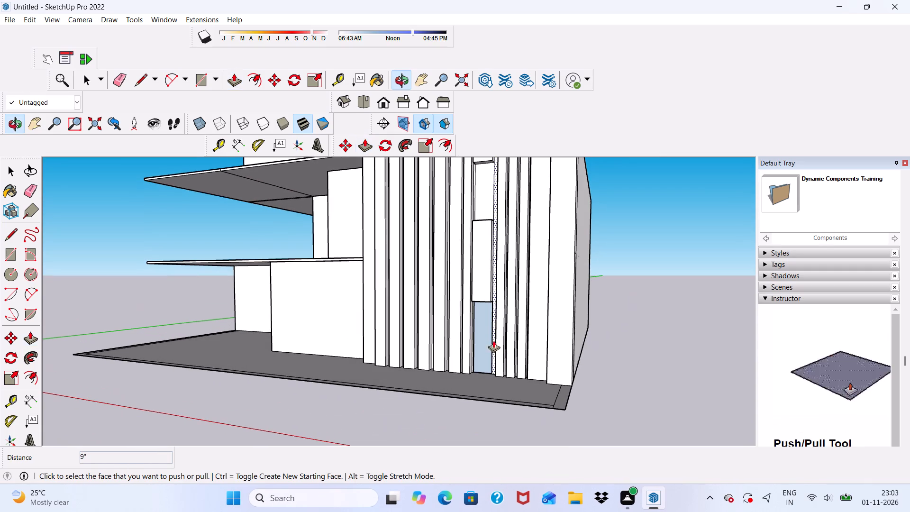
Undo the last push of the wide strip's lowest section, and push that section inward 9" again.
key(ctrl+z)
click(486, 346)
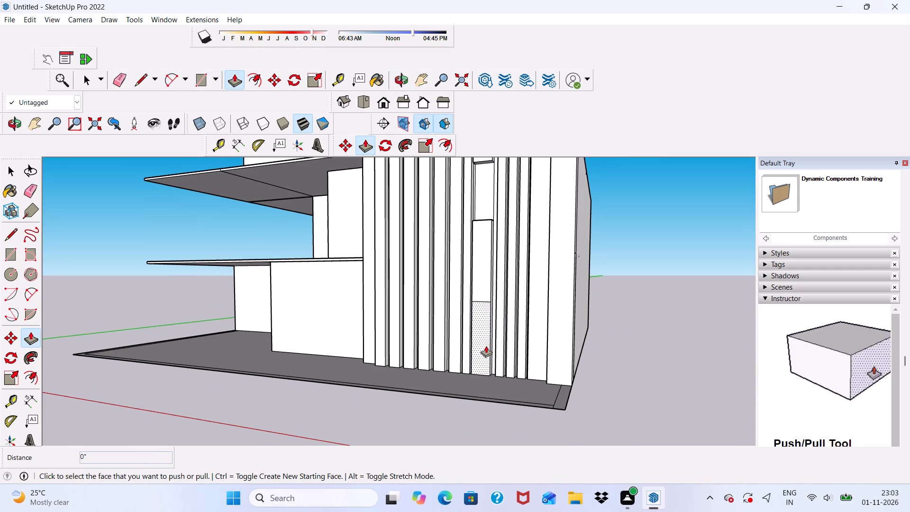
scroll(487, 335, up, 15)
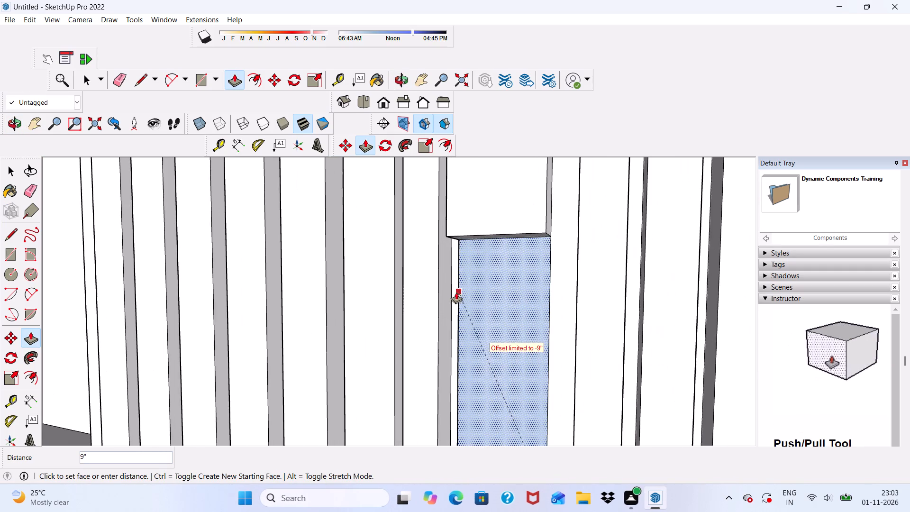
scroll(460, 302, up, 4)
click(455, 302)
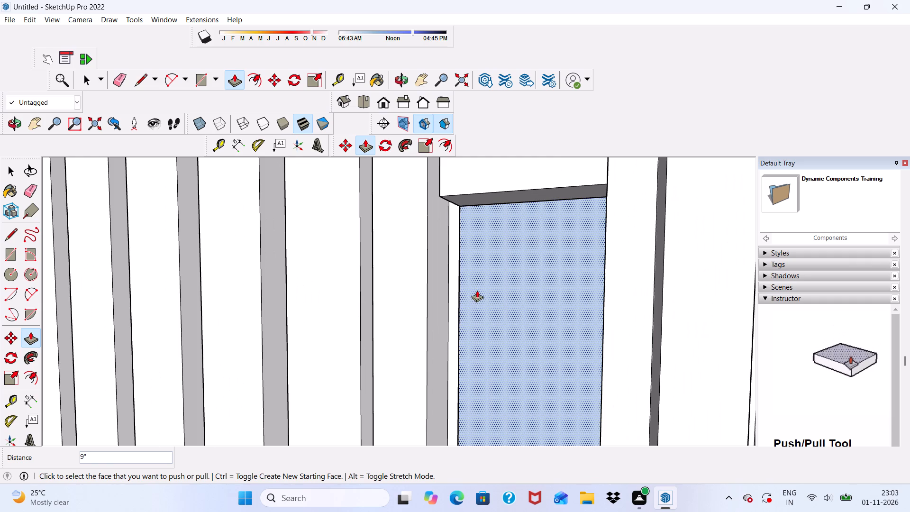
Push/Pull the recessed face of the wide strip's lowest section by about 1 7/16".
click(477, 290)
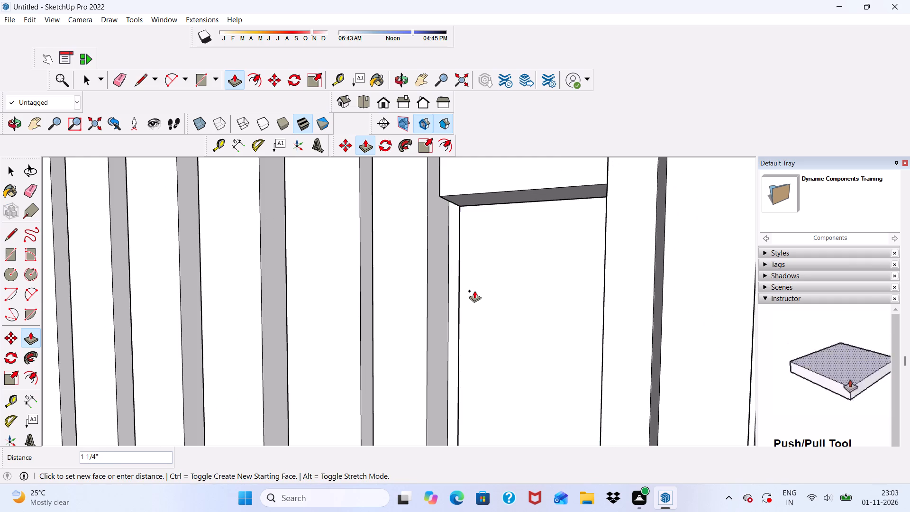
click(474, 291)
Examine the wide strip's recessed sections and the whole house from the front, above and below.
scroll(423, 288, down, 5)
scroll(506, 251, down, 7)
middle_drag(499, 297, 577, 302)
scroll(551, 289, up, 5)
scroll(528, 241, down, 17)
scroll(539, 192, up, 5)
scroll(529, 202, down, 5)
scroll(515, 251, up, 1)
middle_drag(515, 251, 521, 301)
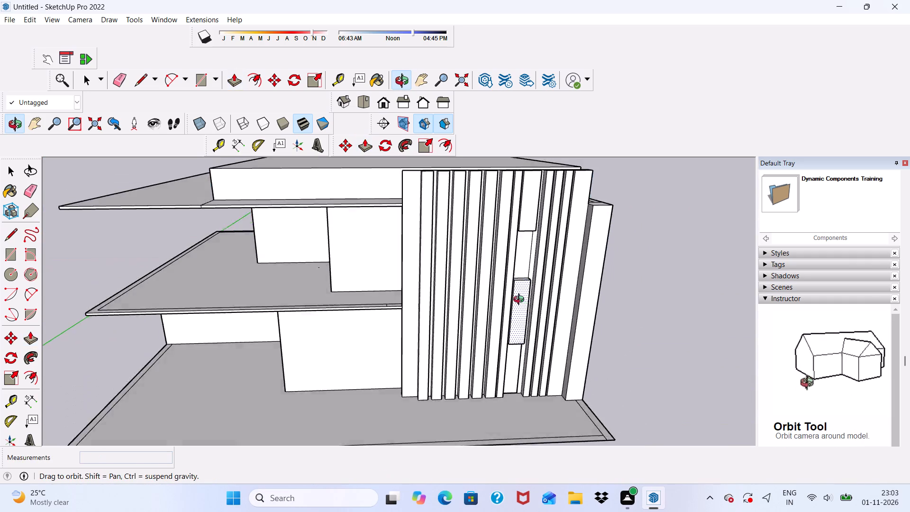
middle_drag(521, 301, 486, 330)
scroll(501, 262, down, 3)
middle_drag(494, 333, 527, 194)
middle_drag(488, 221, 488, 153)
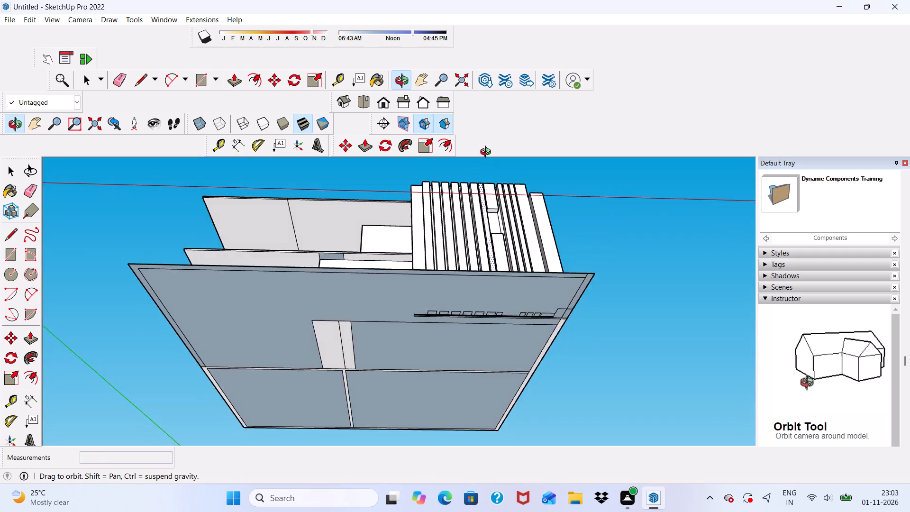
middle_drag(488, 153, 473, 316)
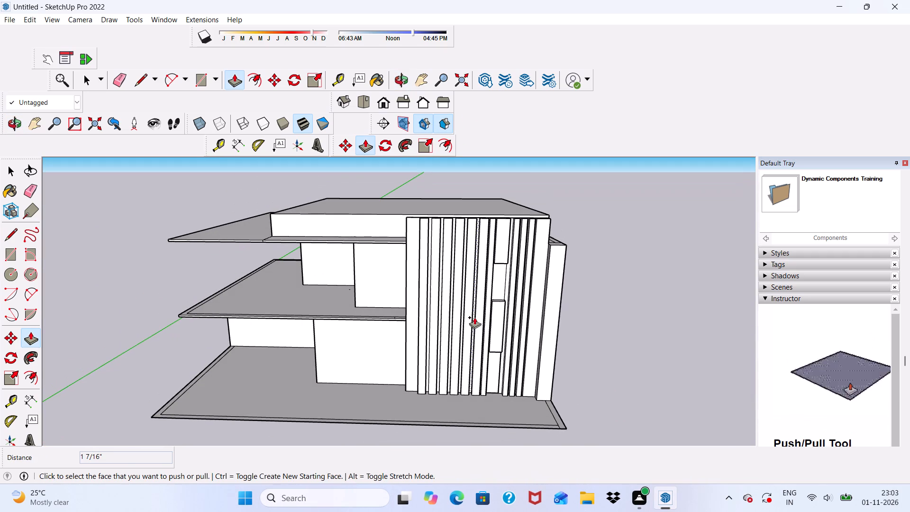
scroll(345, 344, down, 4)
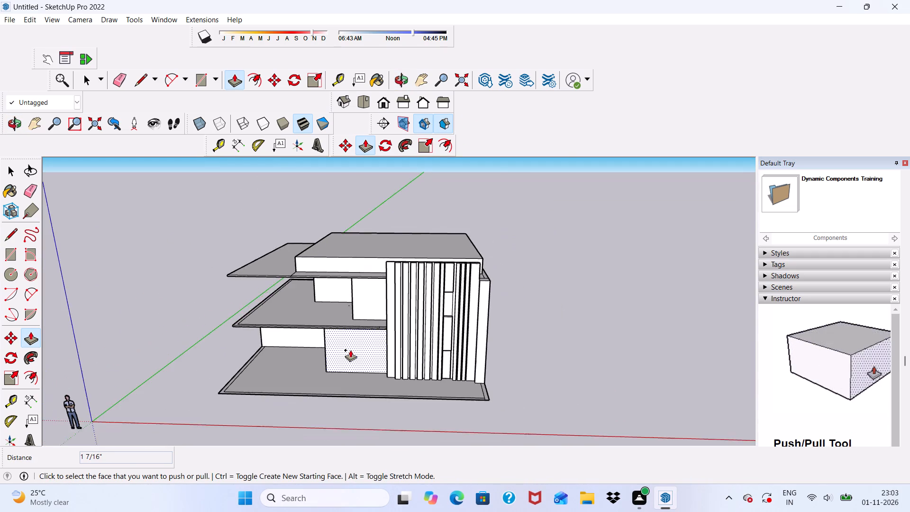
middle_drag(351, 350, 446, 333)
scroll(419, 254, up, 6)
middle_drag(414, 304, 422, 285)
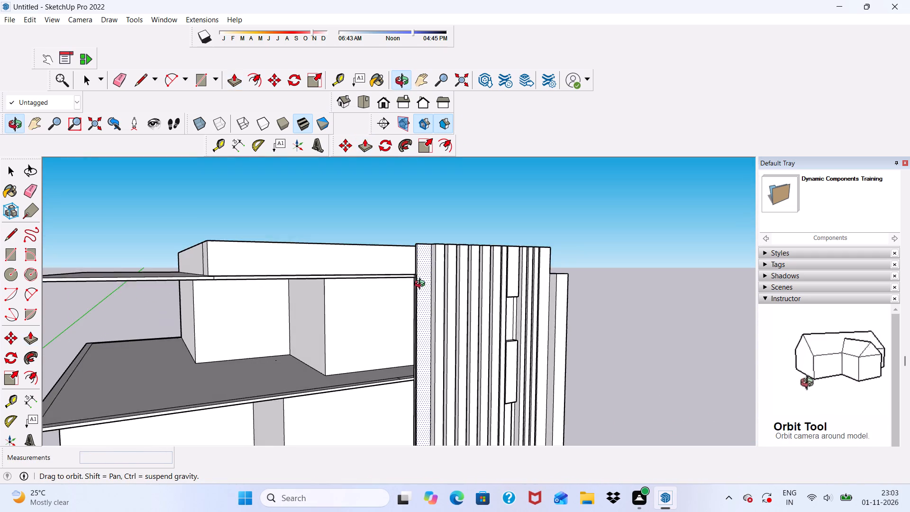
middle_drag(422, 285, 422, 286)
Draw a rectangle about 1' 7 15/16" wide and 7 9/16" high on the strip panel's outermost flat section, beside the roof slab's edge.
click(202, 81)
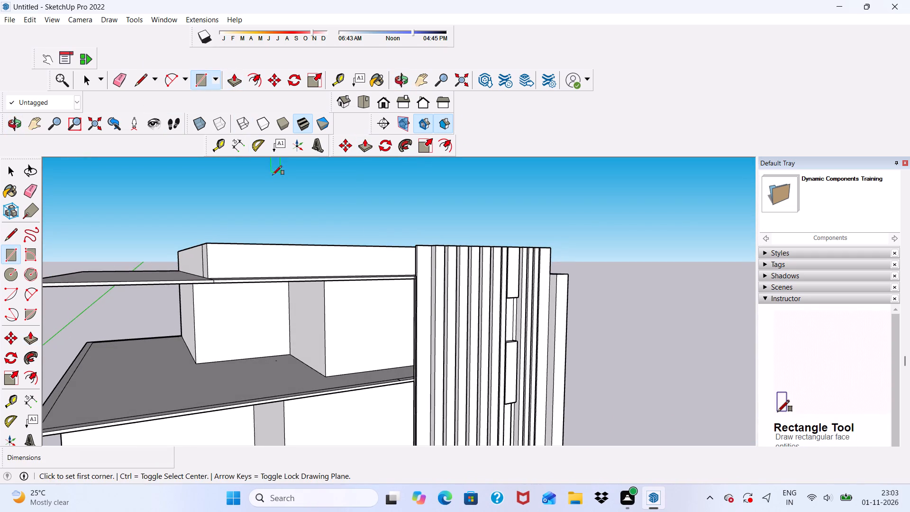
middle_drag(307, 207, 321, 234)
scroll(438, 333, up, 10)
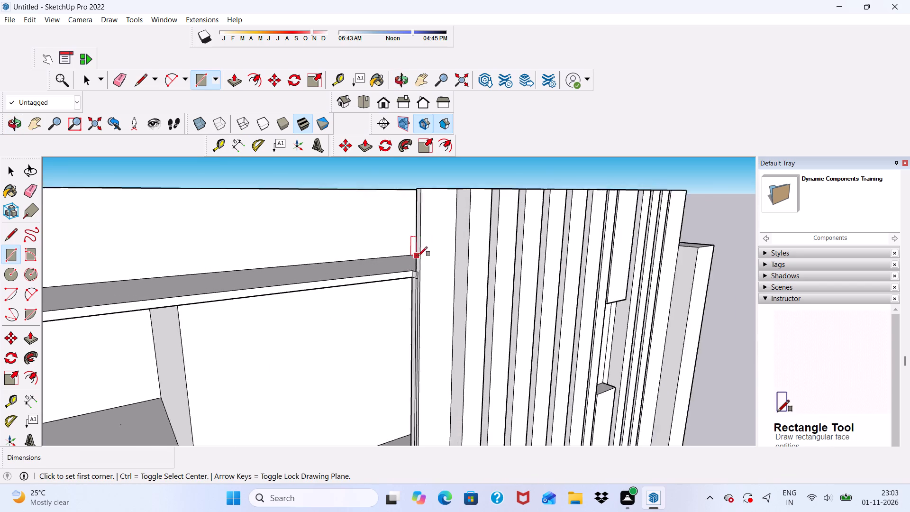
scroll(418, 256, up, 1)
scroll(456, 258, up, 3)
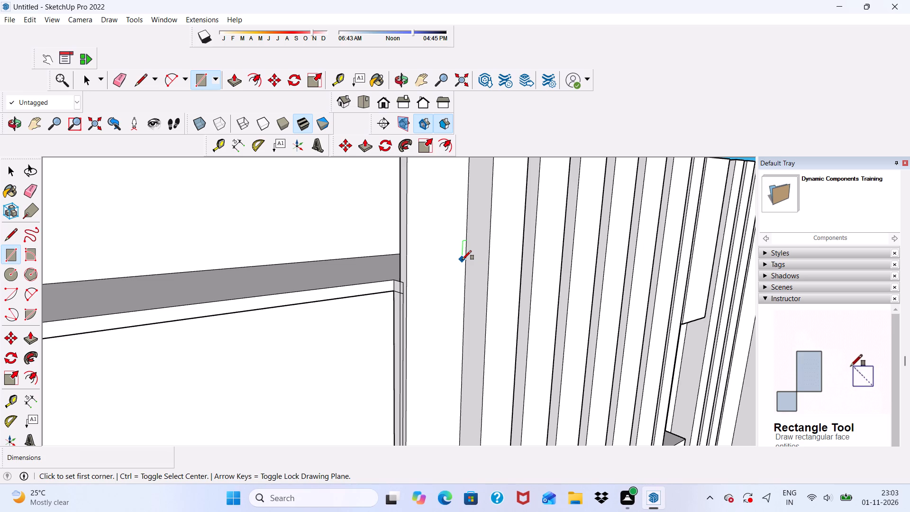
scroll(463, 251, down, 1)
scroll(473, 274, up, 5)
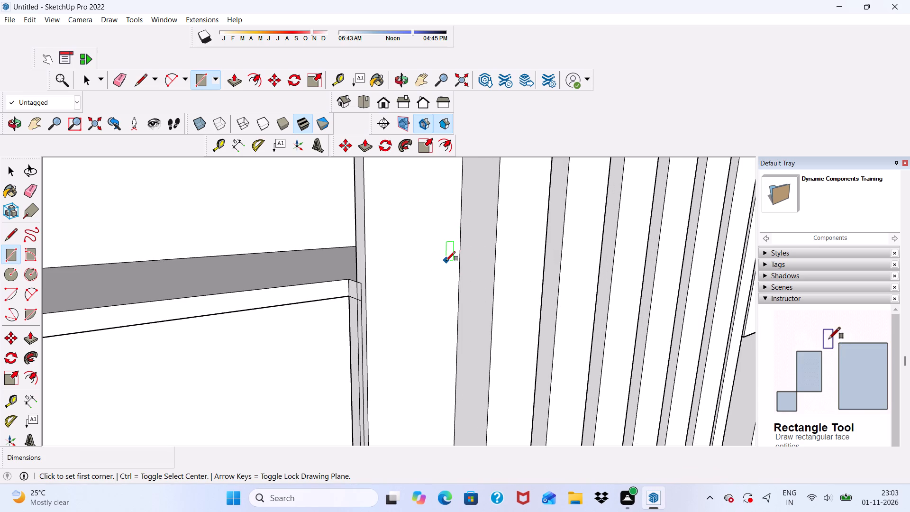
scroll(453, 272, down, 2)
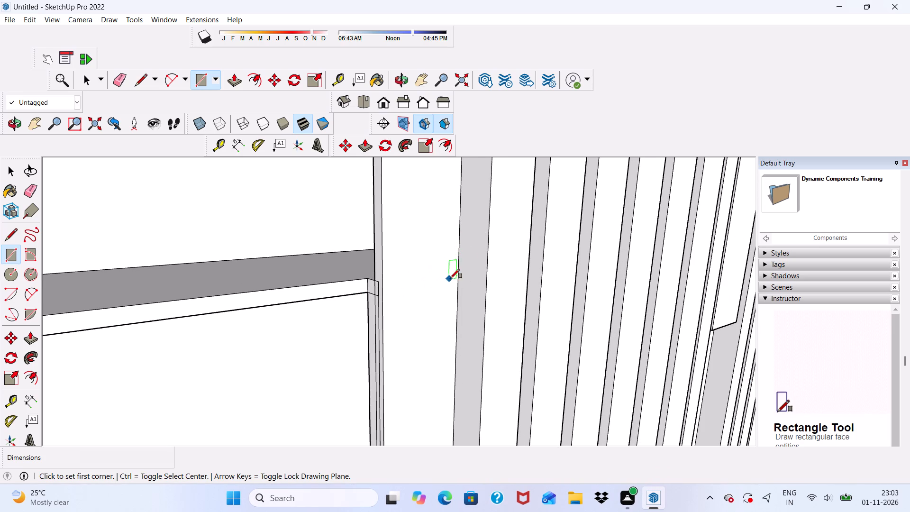
click(460, 271)
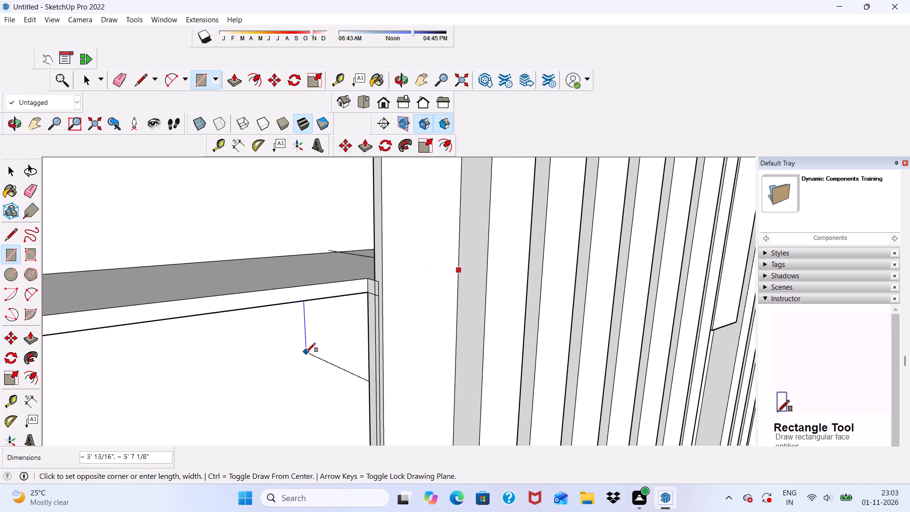
scroll(329, 335, up, 4)
scroll(451, 302, up, 5)
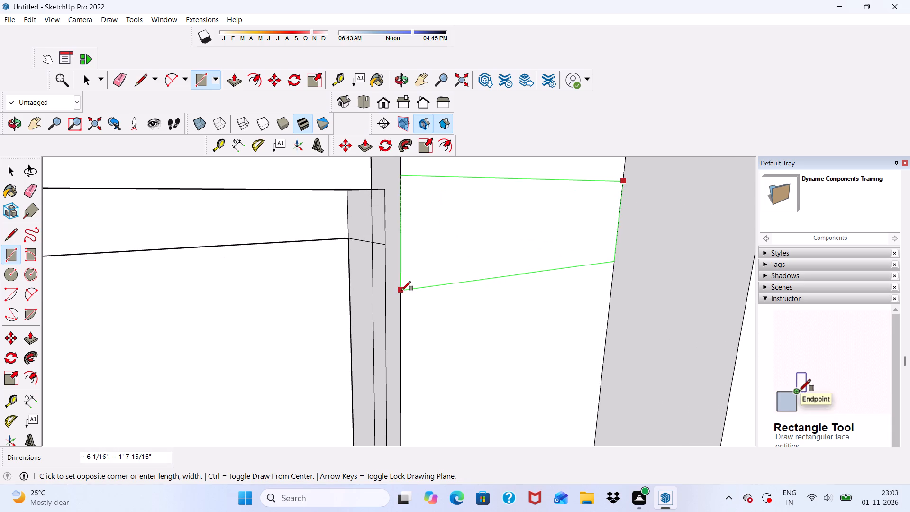
click(403, 319)
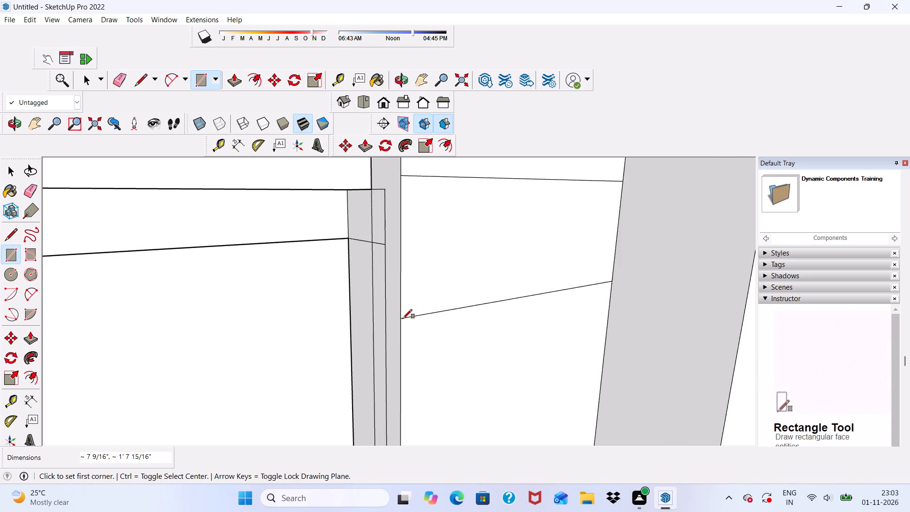
Push/Pull the new rectangle beside the roof slab outward 1'.
scroll(437, 254, down, 7)
middle_drag(464, 252, 392, 253)
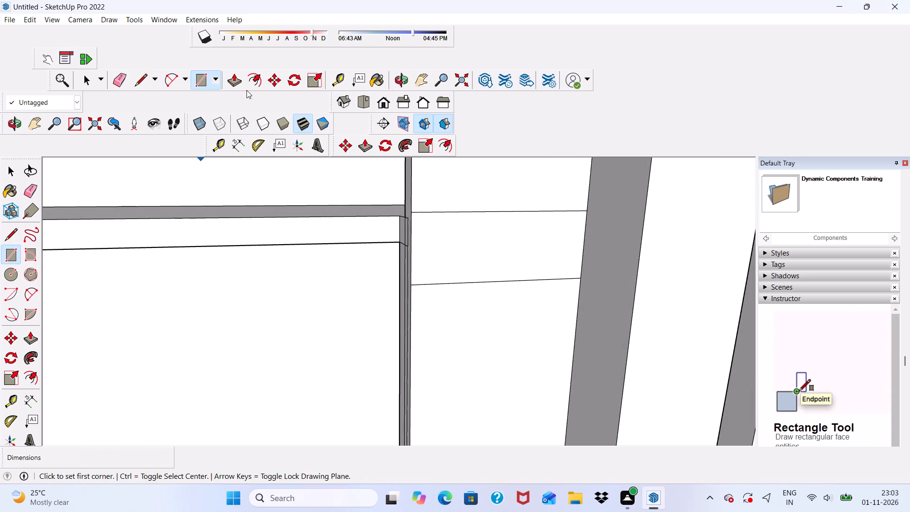
click(231, 82)
click(423, 244)
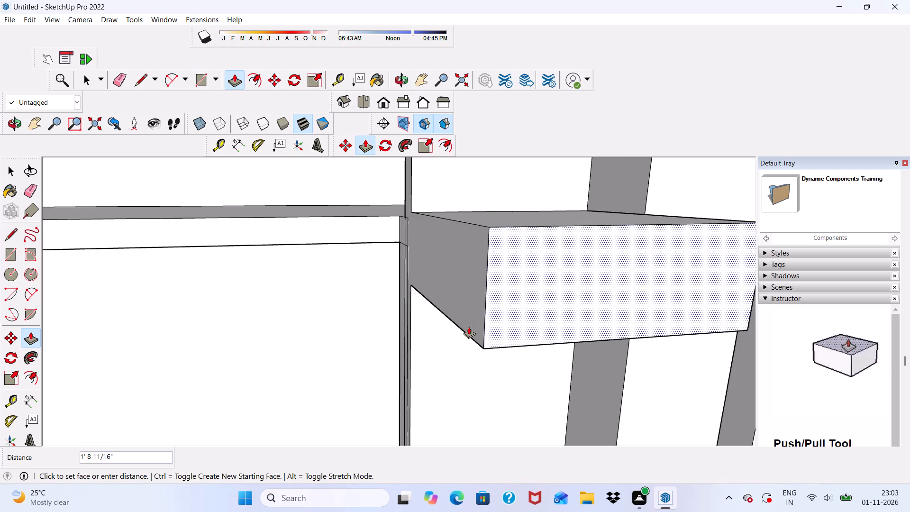
scroll(417, 309, down, 3)
middle_drag(416, 313, 360, 320)
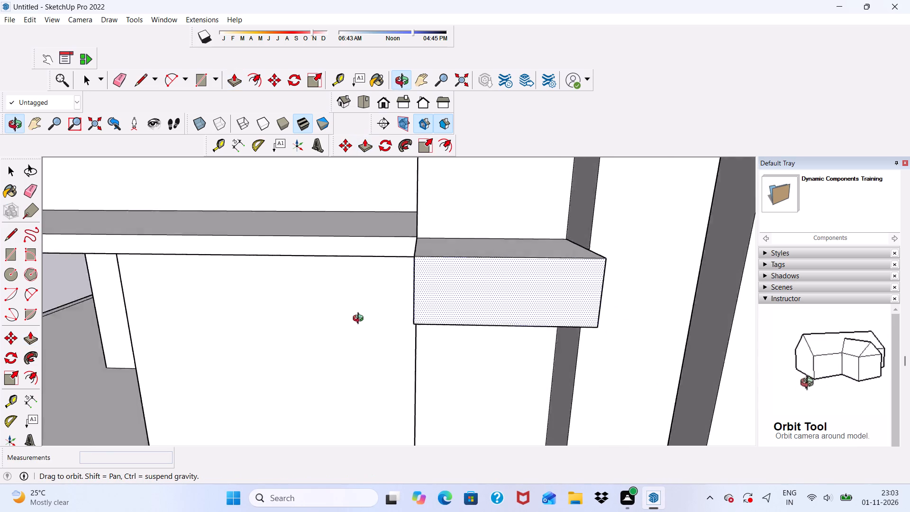
middle_drag(360, 320, 260, 302)
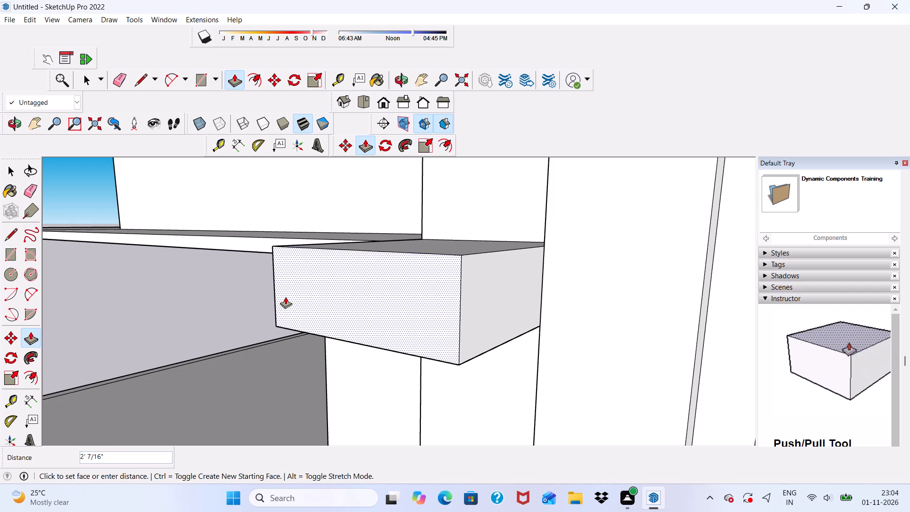
key(1)
key(BackSpace)
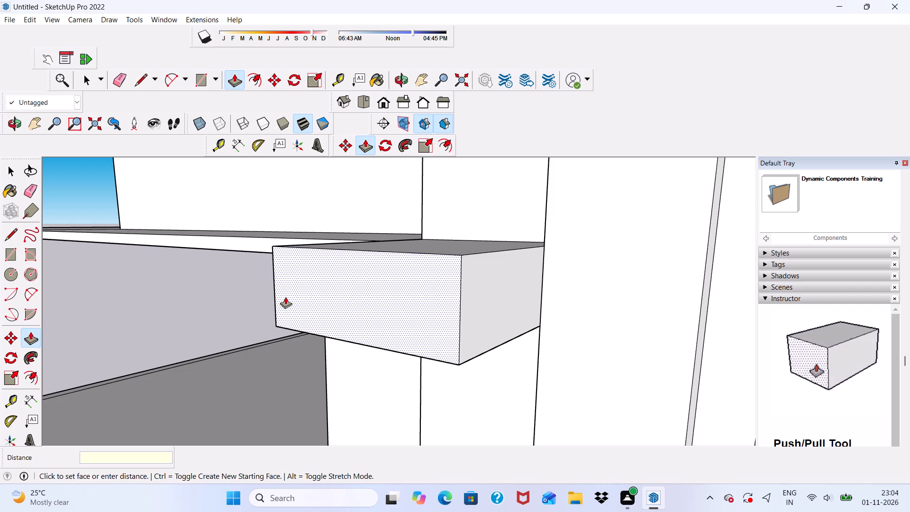
text(1')
key(Return)
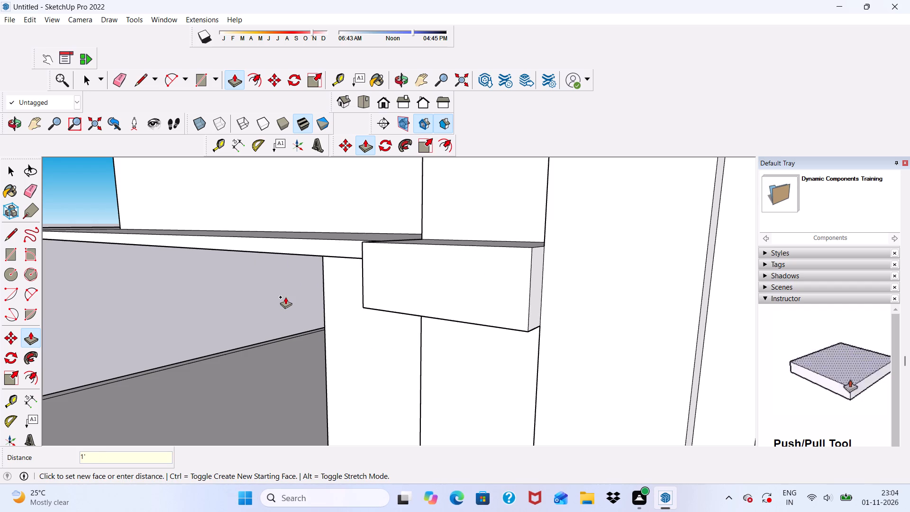
Push/Pull the block's side face 30' 10 1/8" along the roof slab's front edge, ending at the slab's far corner.
scroll(417, 348, down, 5)
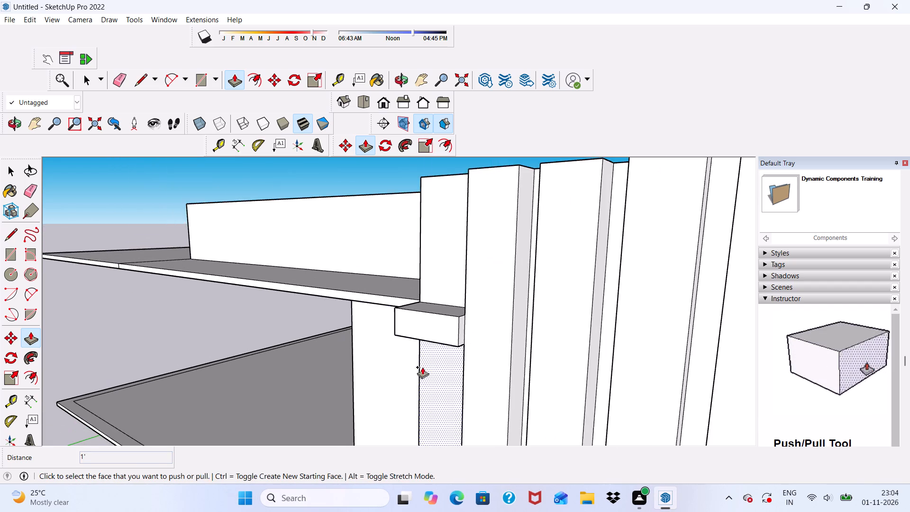
middle_drag(423, 367, 703, 352)
scroll(509, 319, up, 7)
click(489, 295)
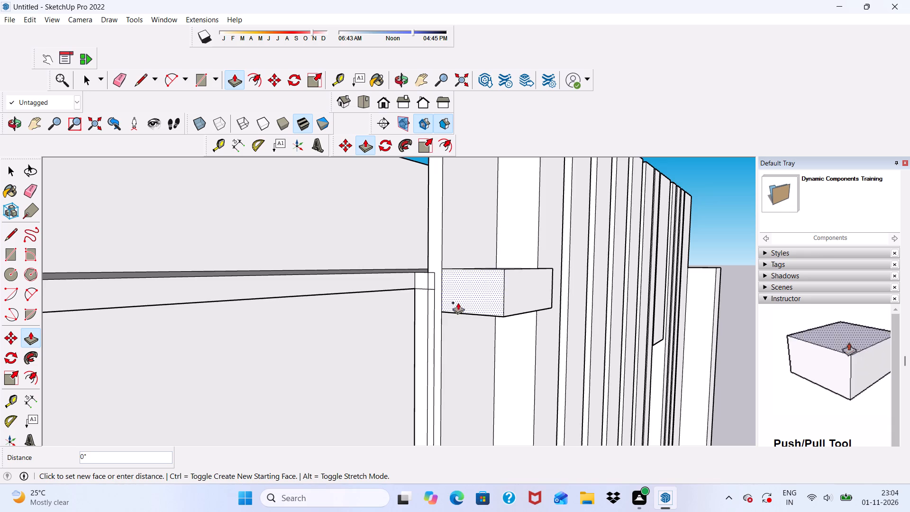
scroll(361, 321, down, 20)
scroll(98, 326, up, 3)
scroll(160, 298, down, 7)
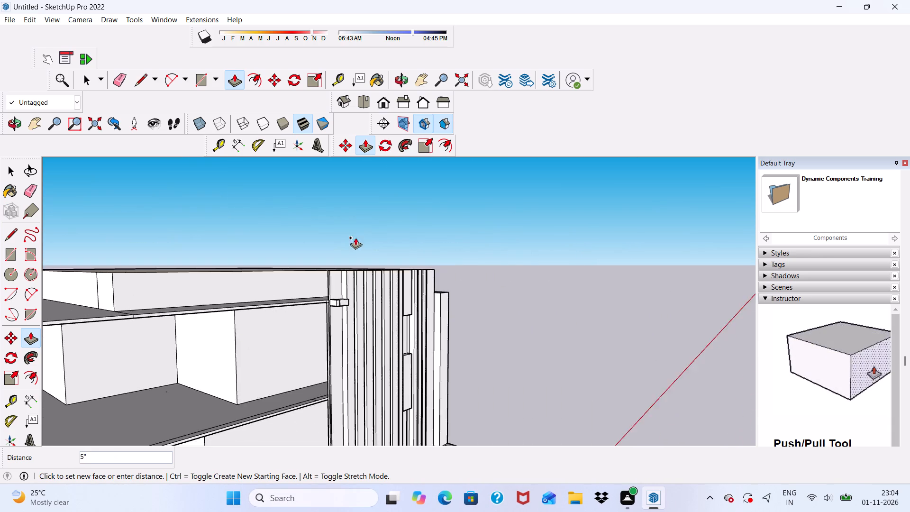
scroll(355, 238, down, 5)
scroll(179, 280, up, 6)
scroll(220, 266, down, 1)
scroll(155, 279, up, 6)
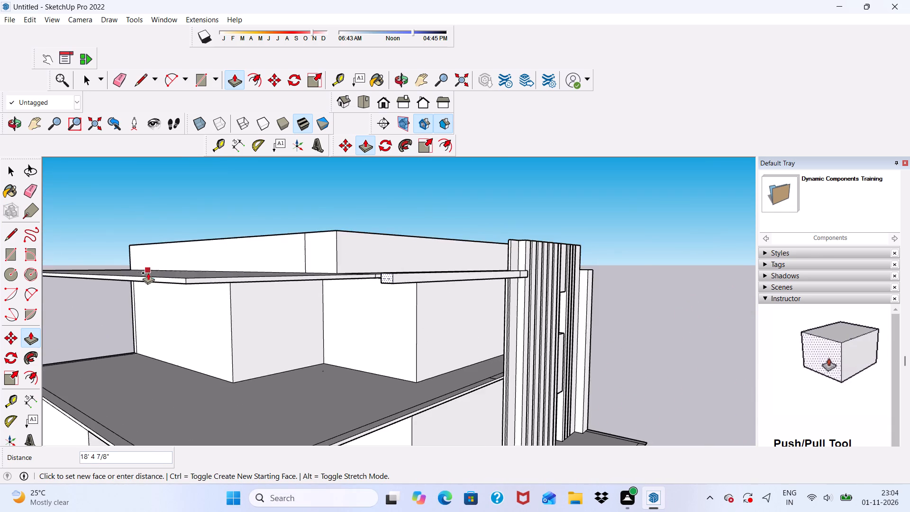
middle_drag(148, 273, 285, 302)
scroll(673, 378, up, 4)
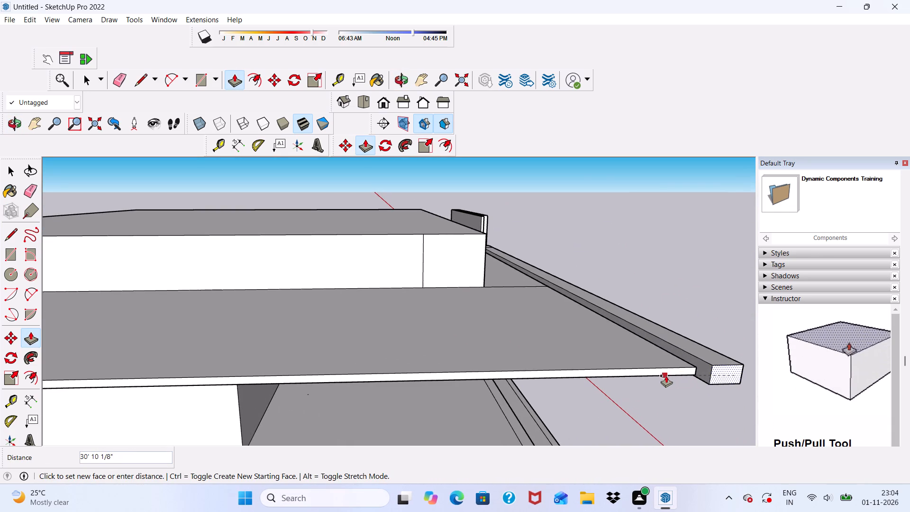
scroll(698, 370, up, 12)
scroll(688, 370, down, 1)
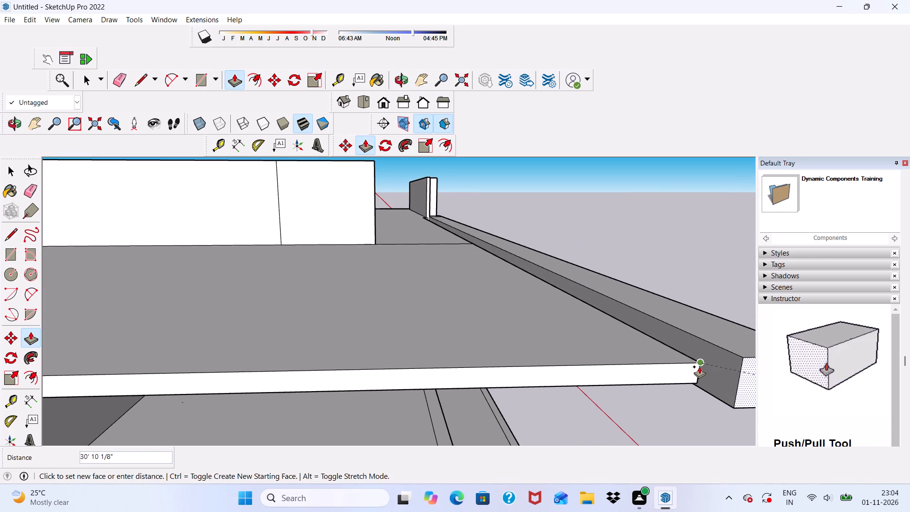
click(699, 366)
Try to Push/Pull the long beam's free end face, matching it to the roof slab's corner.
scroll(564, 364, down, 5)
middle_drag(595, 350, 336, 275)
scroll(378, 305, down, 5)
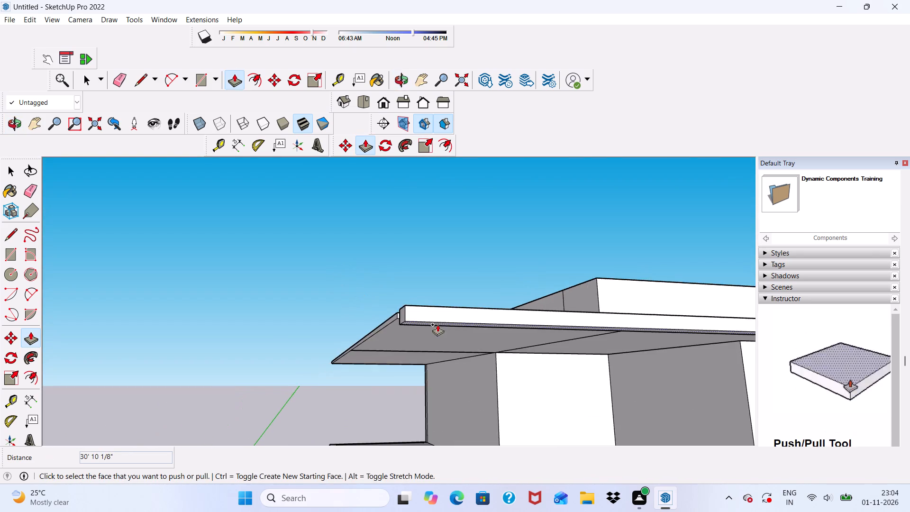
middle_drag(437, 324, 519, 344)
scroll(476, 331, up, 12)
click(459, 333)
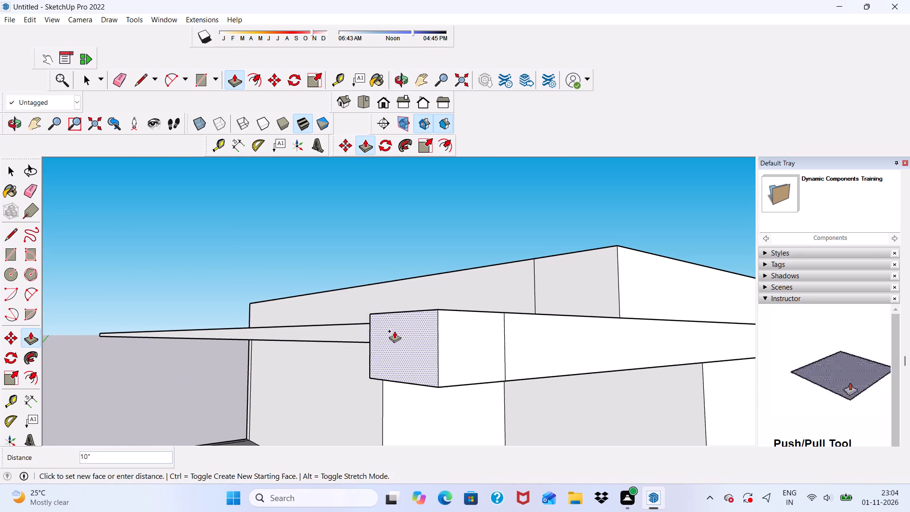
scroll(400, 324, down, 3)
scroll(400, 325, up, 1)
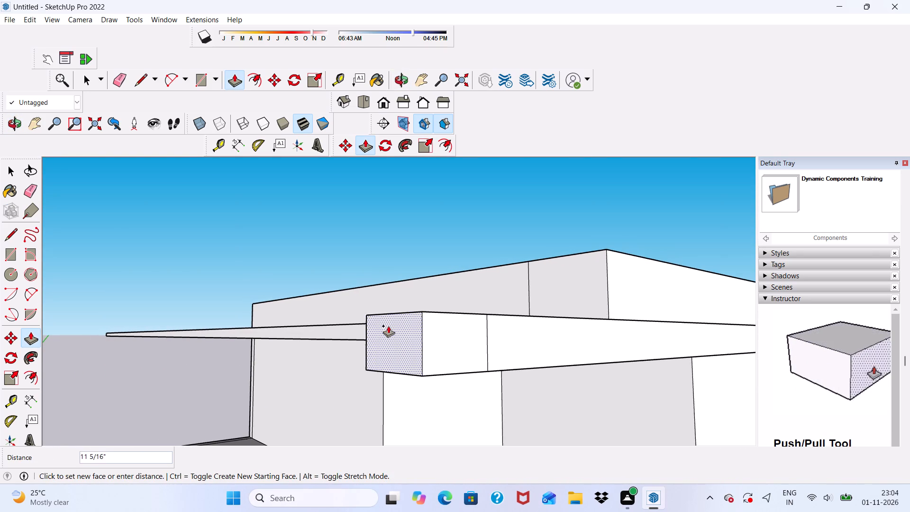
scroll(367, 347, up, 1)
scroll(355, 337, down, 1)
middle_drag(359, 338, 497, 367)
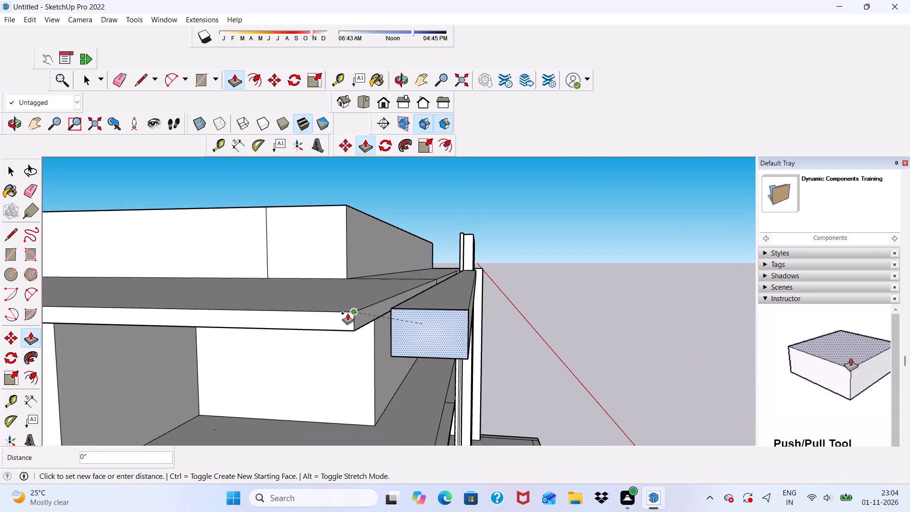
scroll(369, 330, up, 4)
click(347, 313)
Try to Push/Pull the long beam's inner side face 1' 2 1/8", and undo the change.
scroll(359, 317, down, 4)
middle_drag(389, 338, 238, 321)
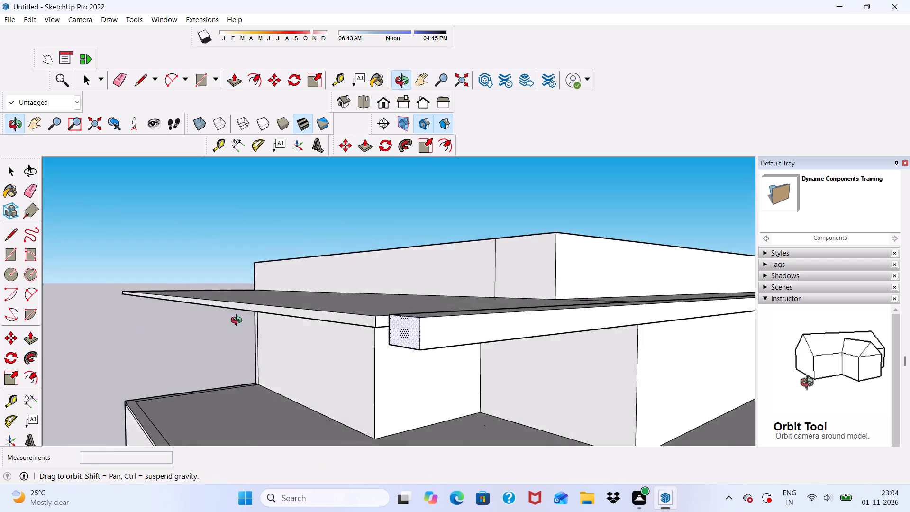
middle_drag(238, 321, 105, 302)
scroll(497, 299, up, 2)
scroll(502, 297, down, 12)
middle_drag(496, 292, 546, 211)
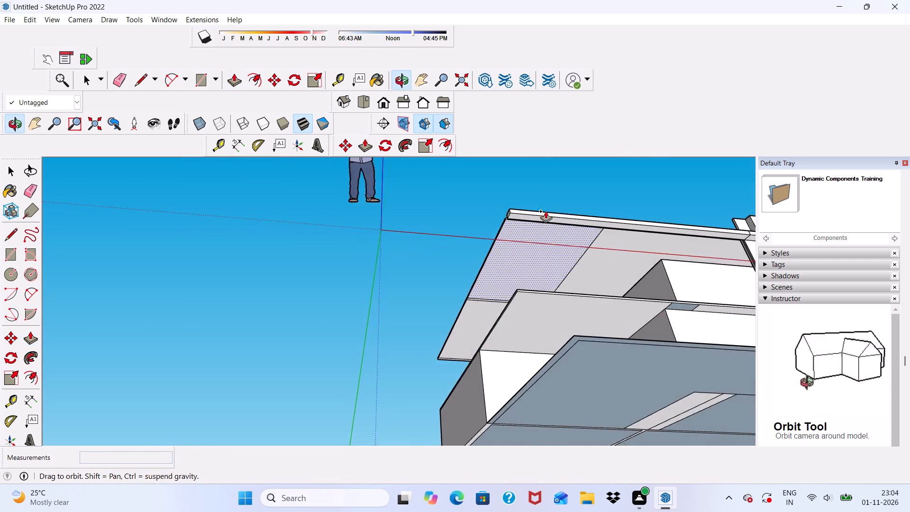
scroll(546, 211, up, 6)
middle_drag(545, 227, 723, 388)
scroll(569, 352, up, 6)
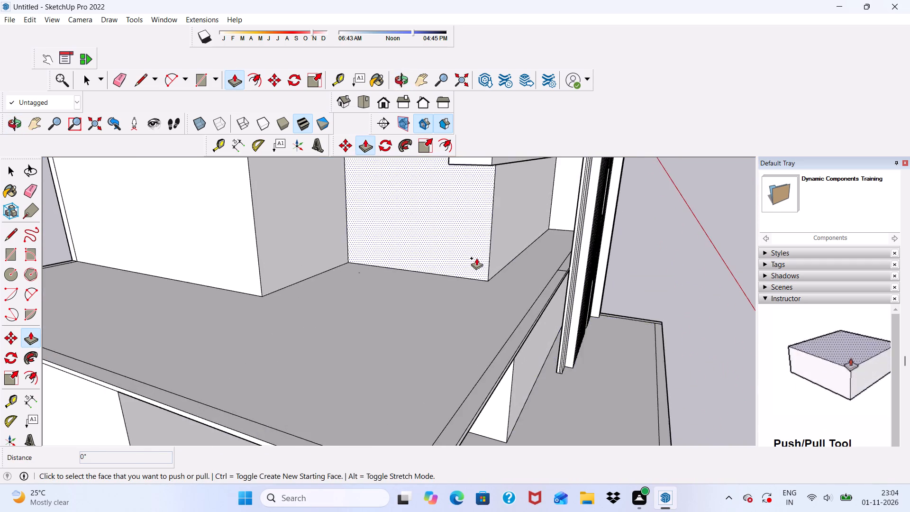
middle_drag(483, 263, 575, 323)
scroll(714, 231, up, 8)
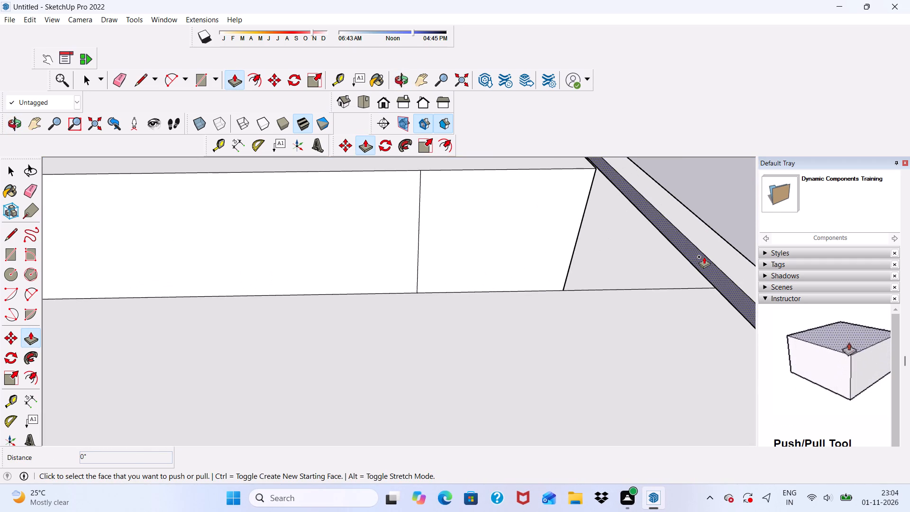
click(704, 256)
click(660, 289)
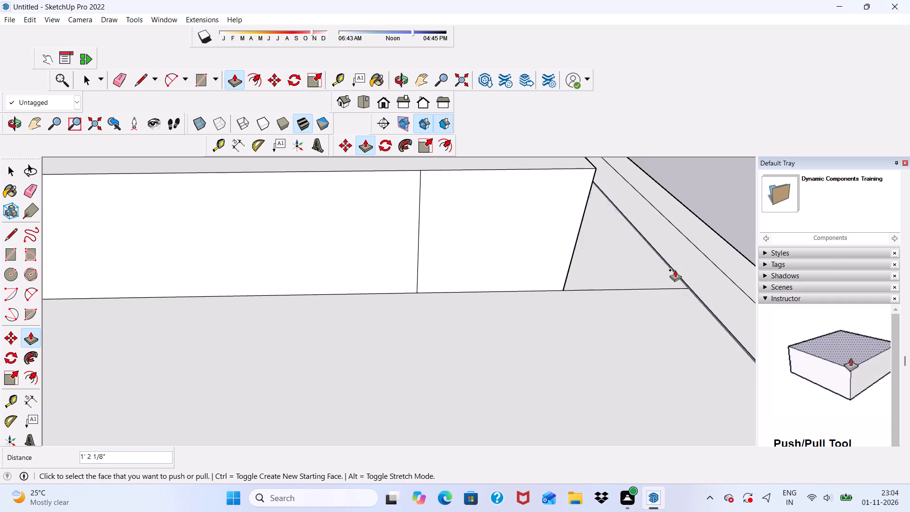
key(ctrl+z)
Push/Pull the long beam's inner side face 6", matching it to the roof slab's corner.
scroll(706, 256, up, 4)
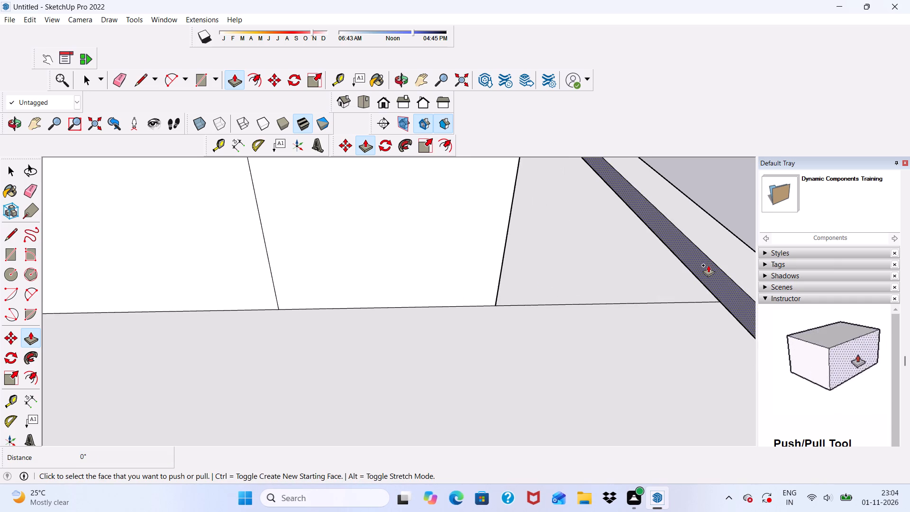
click(708, 265)
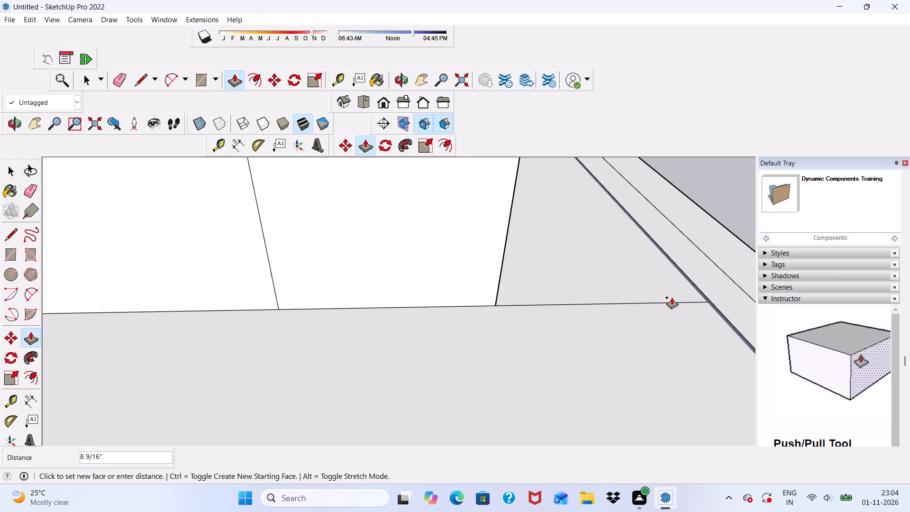
scroll(673, 288, down, 20)
scroll(673, 288, down, 2)
scroll(707, 265, up, 7)
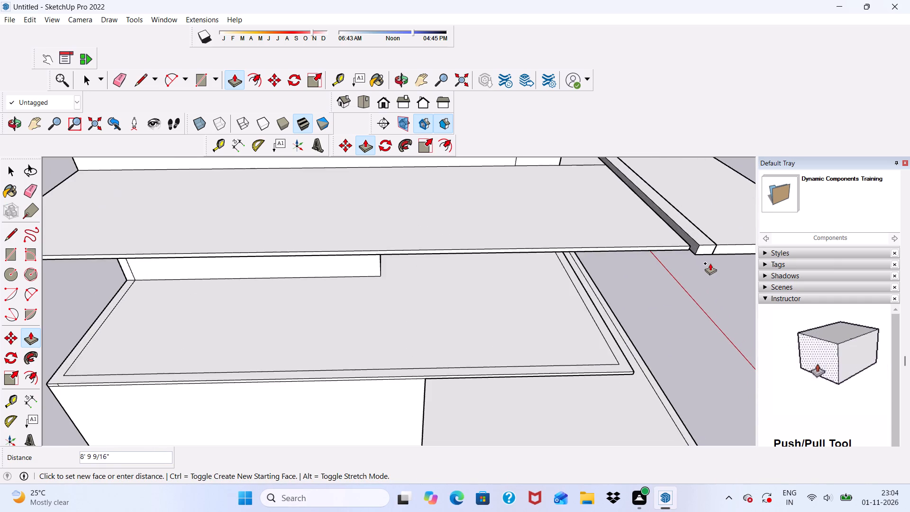
scroll(698, 256, up, 11)
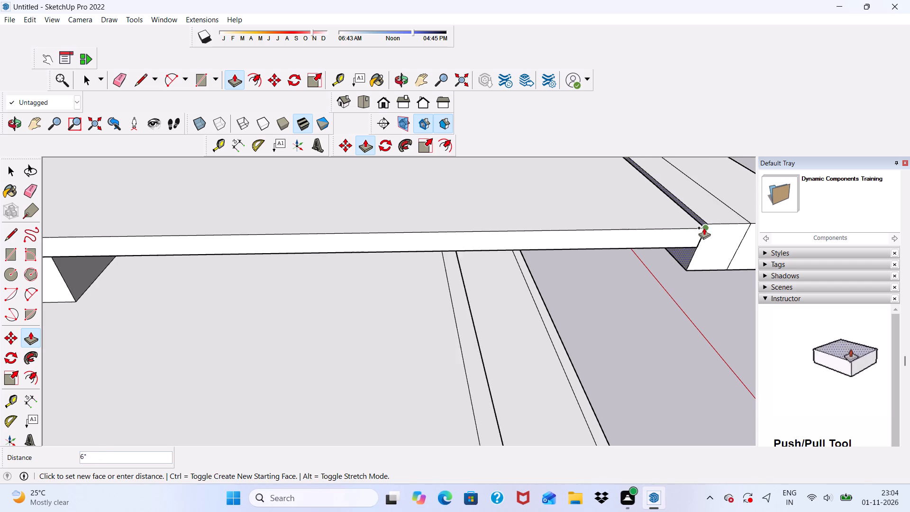
scroll(704, 228, up, 1)
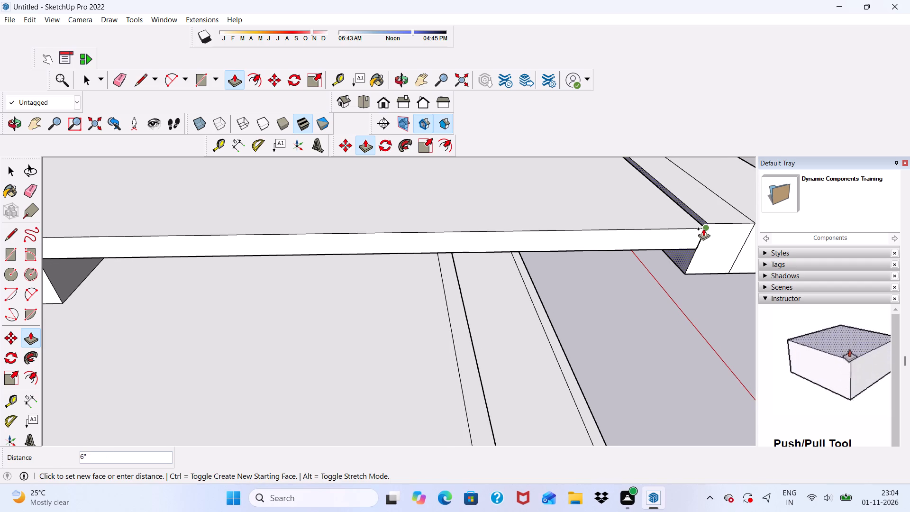
click(703, 229)
Erase the short seam lines across the beam's top and front faces, beside the strip panel.
scroll(655, 242, down, 10)
scroll(673, 236, down, 11)
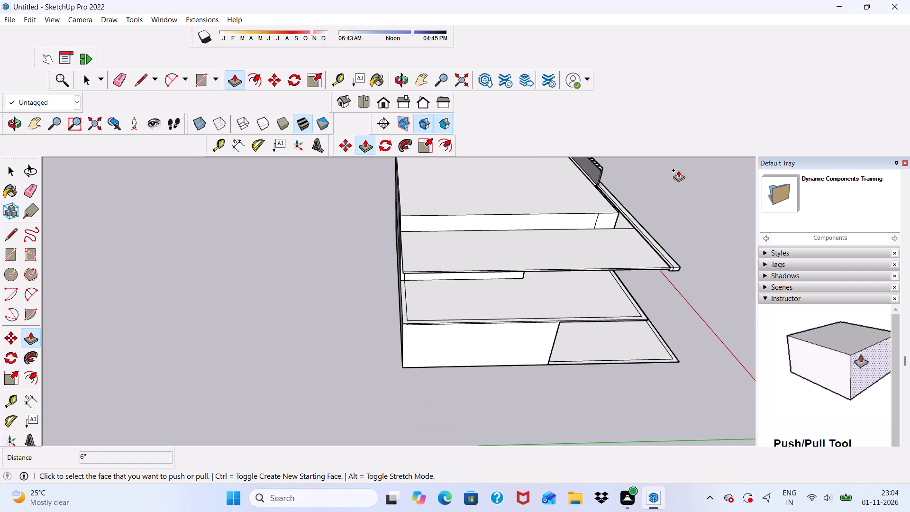
scroll(613, 152, up, 16)
middle_drag(621, 194, 458, 163)
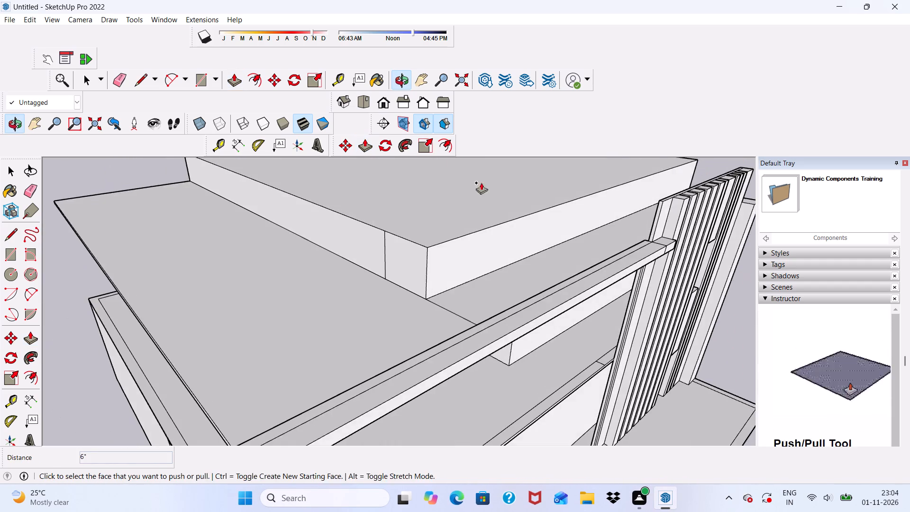
middle_drag(640, 285, 553, 197)
scroll(567, 205, up, 1)
scroll(575, 238, down, 5)
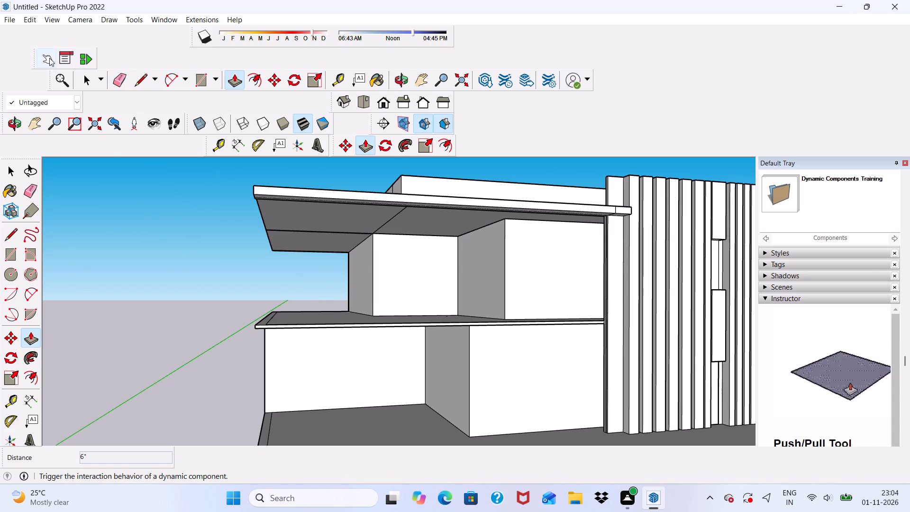
click(118, 75)
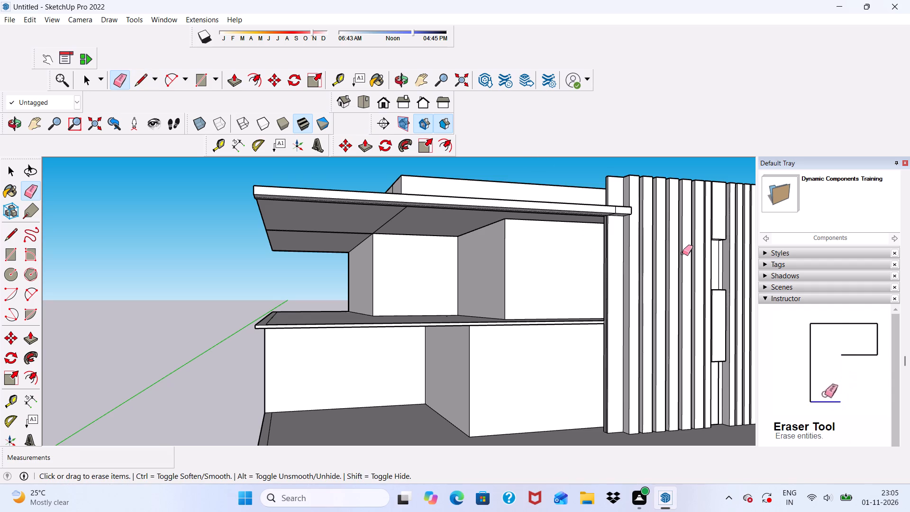
middle_drag(682, 253, 681, 296)
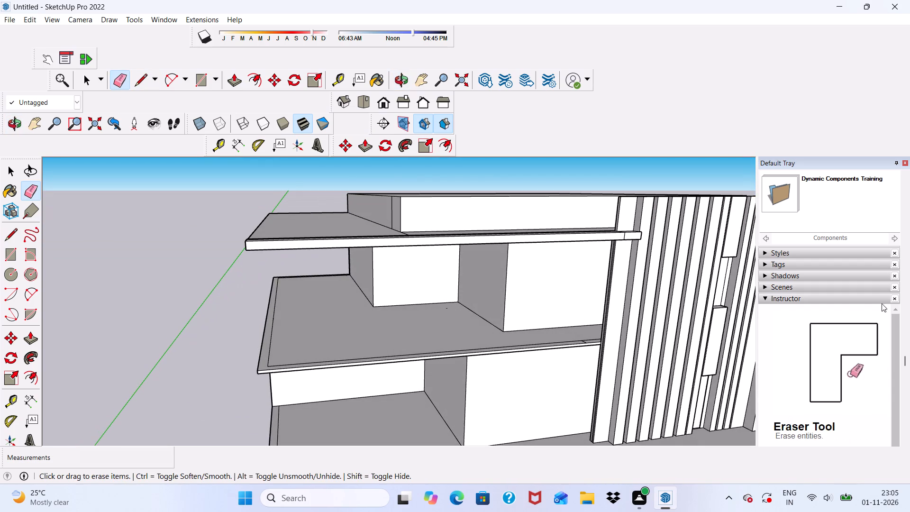
scroll(909, 303, up, 6)
scroll(569, 189, up, 5)
middle_drag(692, 291, 698, 313)
scroll(698, 313, up, 6)
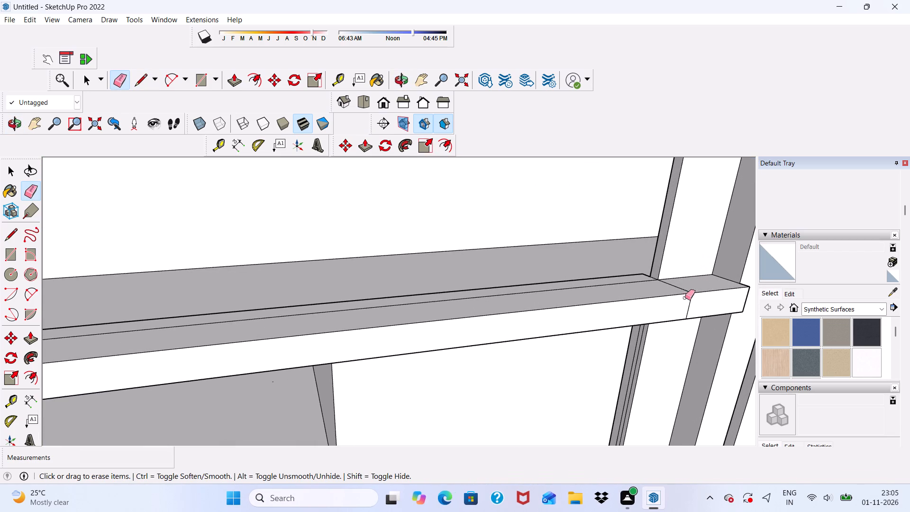
click(680, 291)
click(690, 303)
Erase the leftover seam lines on the beam's underside, near the strip panel.
scroll(689, 303, down, 2)
middle_drag(688, 304, 693, 191)
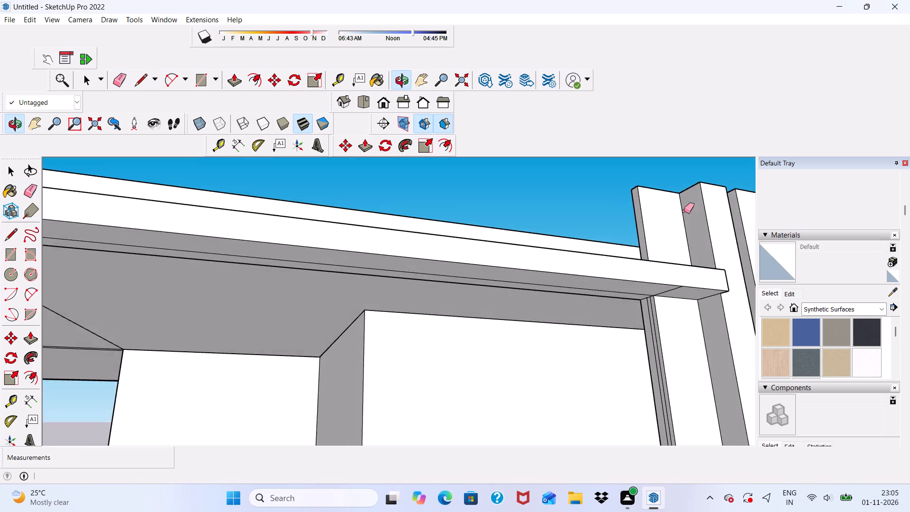
scroll(663, 278, up, 5)
drag(664, 293, 668, 300)
scroll(611, 310, up, 4)
click(612, 294)
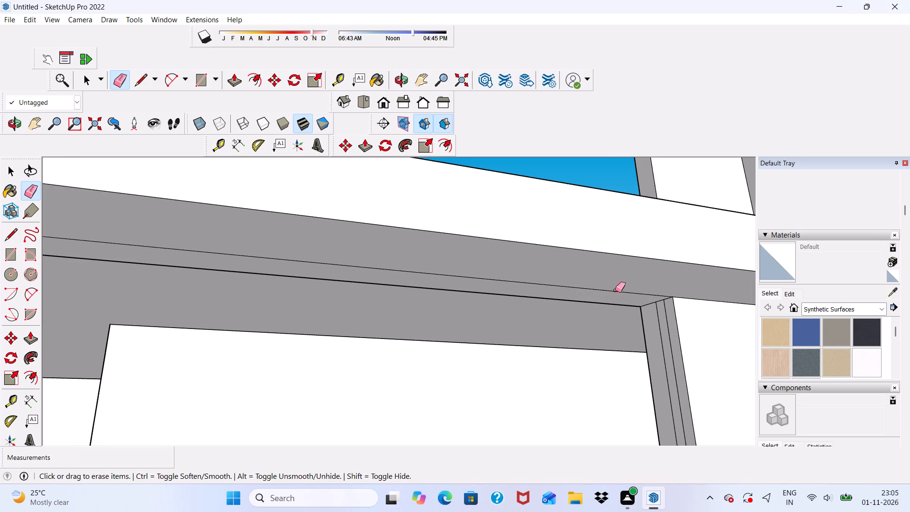
click(615, 290)
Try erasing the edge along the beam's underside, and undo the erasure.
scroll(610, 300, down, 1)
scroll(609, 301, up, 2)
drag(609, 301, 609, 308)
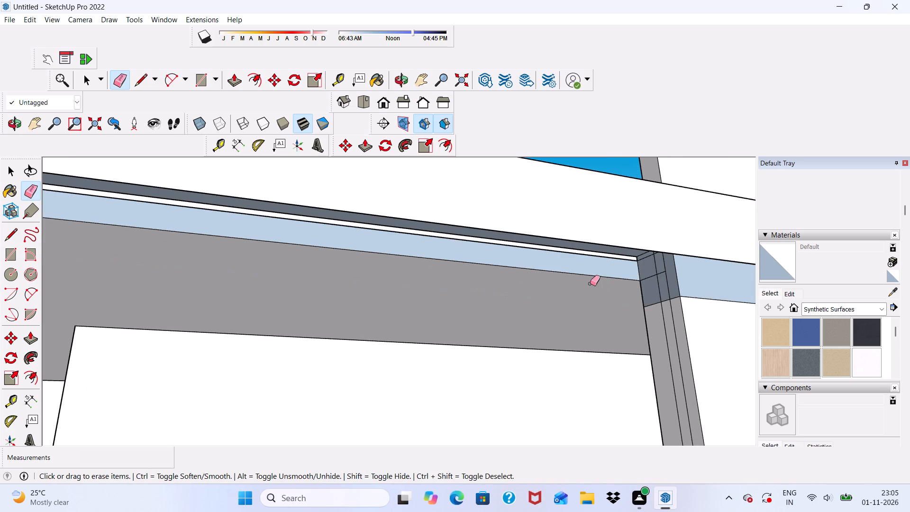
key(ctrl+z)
Erase the leftover lengthwise line on the beam's top, beside the roof slab's edge.
scroll(596, 263, down, 2)
middle_drag(604, 292, 521, 411)
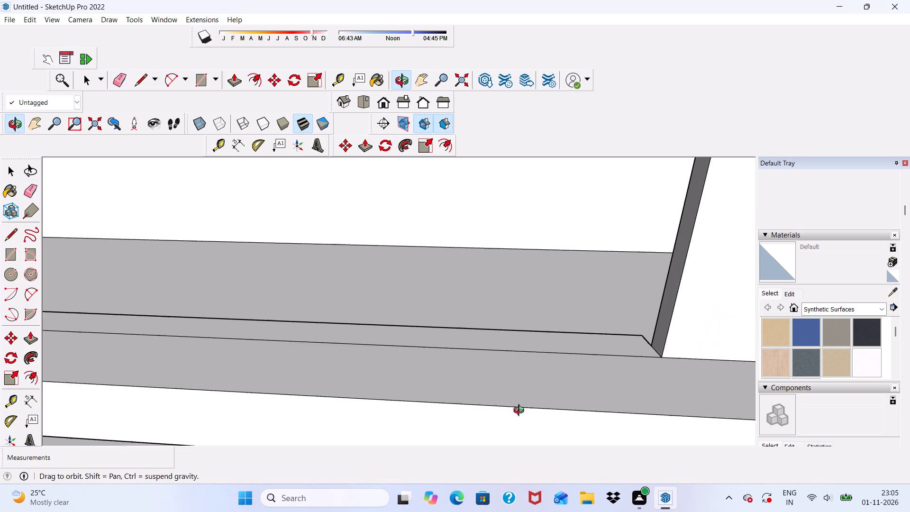
middle_drag(521, 411, 520, 411)
scroll(529, 366, up, 2)
drag(520, 343, 519, 357)
Push/Pull the beam's underside down about 6 11/16" to make the beam deeper.
scroll(513, 334, down, 4)
middle_drag(532, 358, 536, 252)
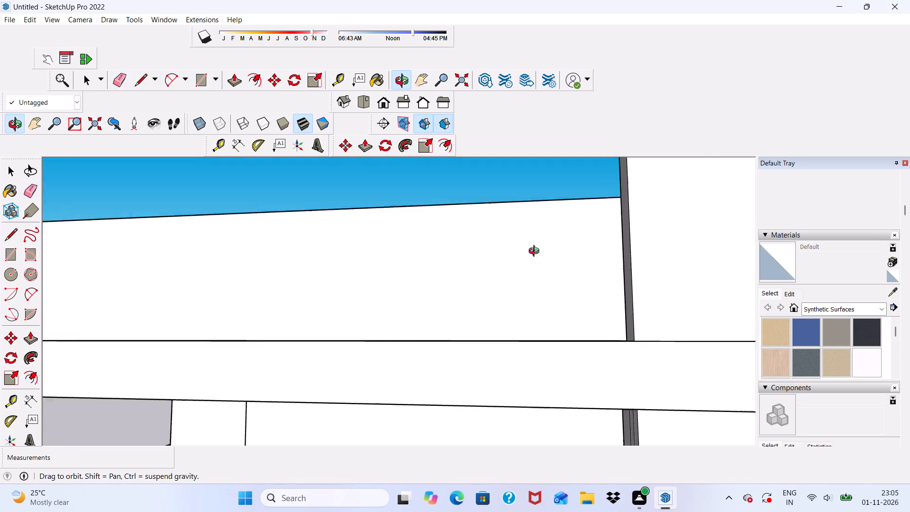
middle_drag(536, 252, 533, 137)
scroll(527, 282, up, 1)
scroll(504, 206, down, 11)
middle_drag(557, 258, 591, 267)
scroll(373, 239, up, 3)
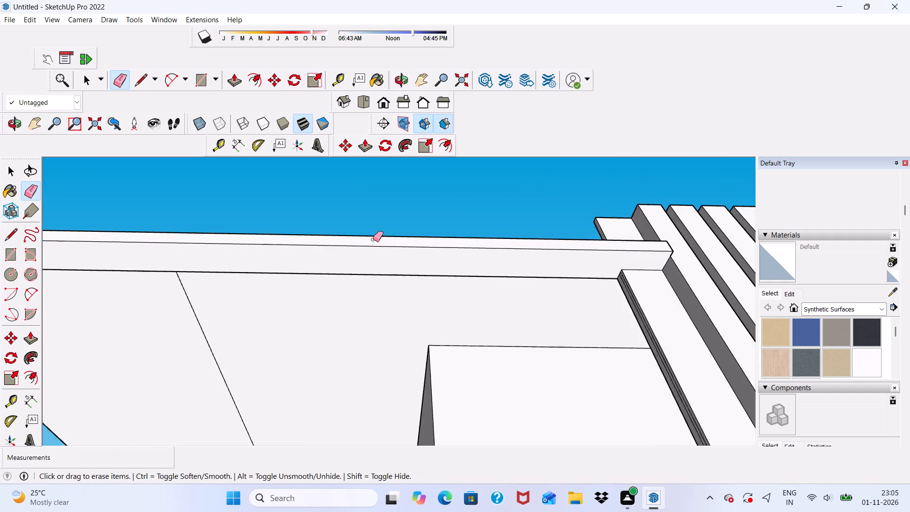
scroll(373, 239, up, 2)
click(228, 76)
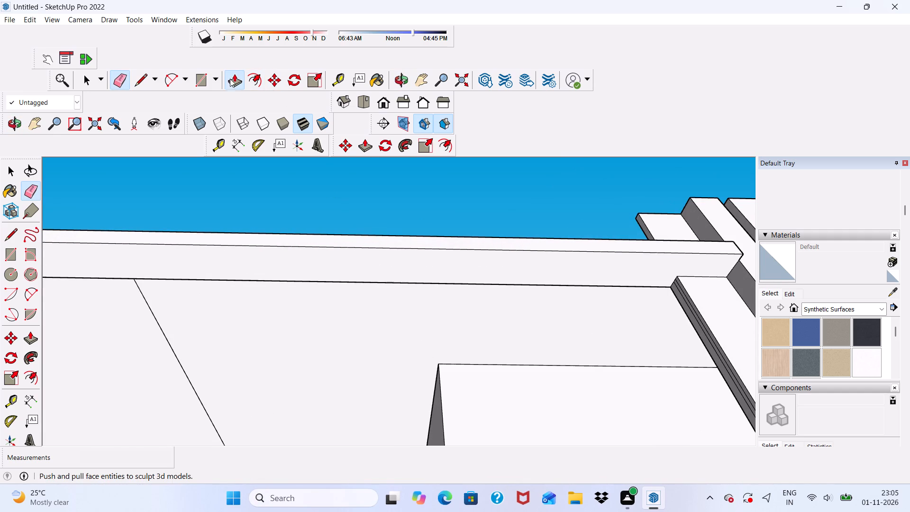
click(322, 264)
click(326, 277)
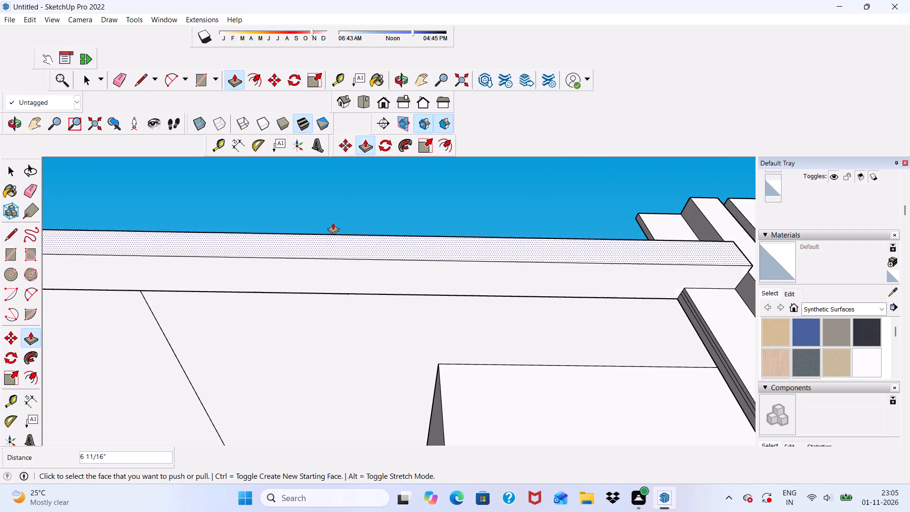
Push/Pull the beam's end face at the strip panel outward about 2 3/8".
scroll(333, 221, down, 5)
middle_drag(417, 237, 389, 329)
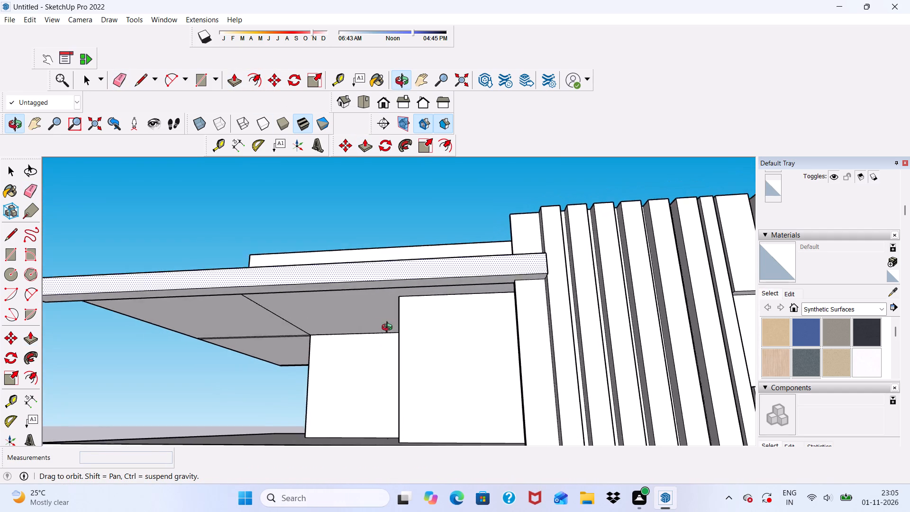
middle_drag(389, 329, 395, 329)
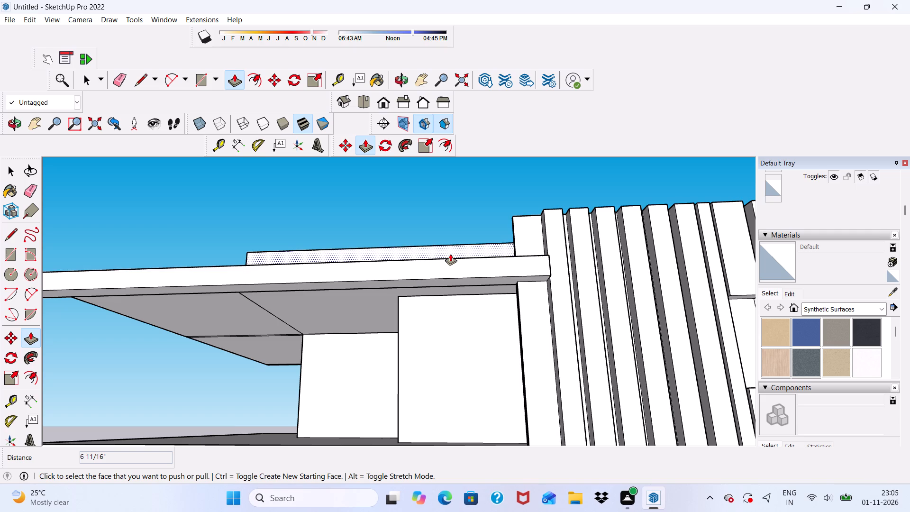
scroll(481, 255, down, 3)
middle_drag(584, 308, 387, 384)
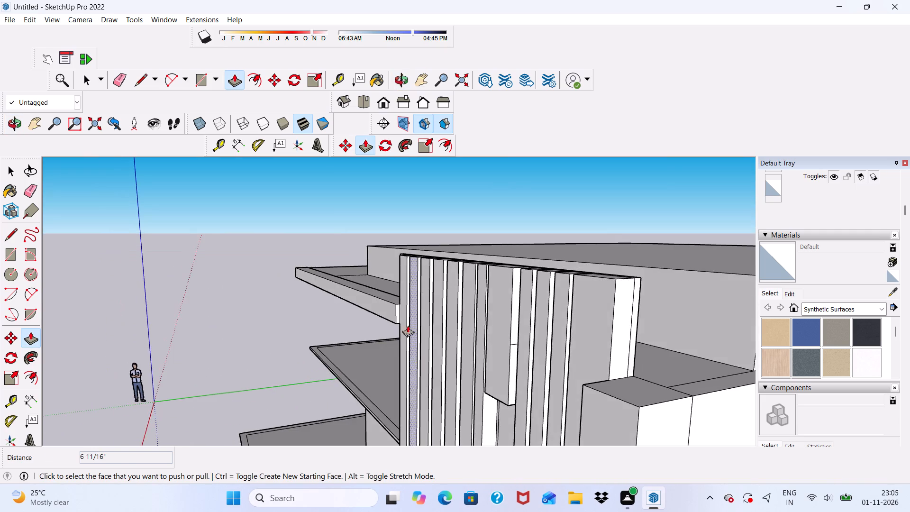
scroll(405, 315, up, 16)
click(389, 311)
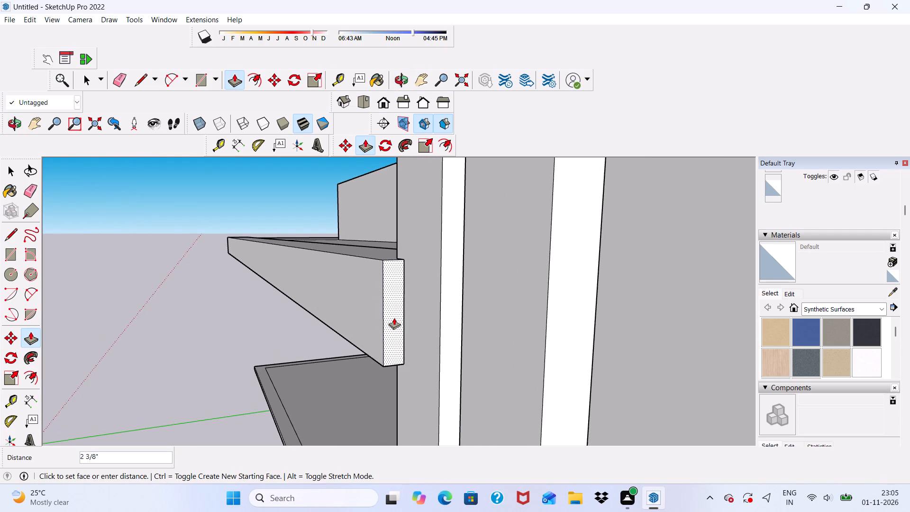
click(394, 318)
Push/Pull the beam's long front face outward about 1' 1 7/16".
scroll(392, 320, down, 2)
middle_drag(395, 320, 551, 278)
click(428, 295)
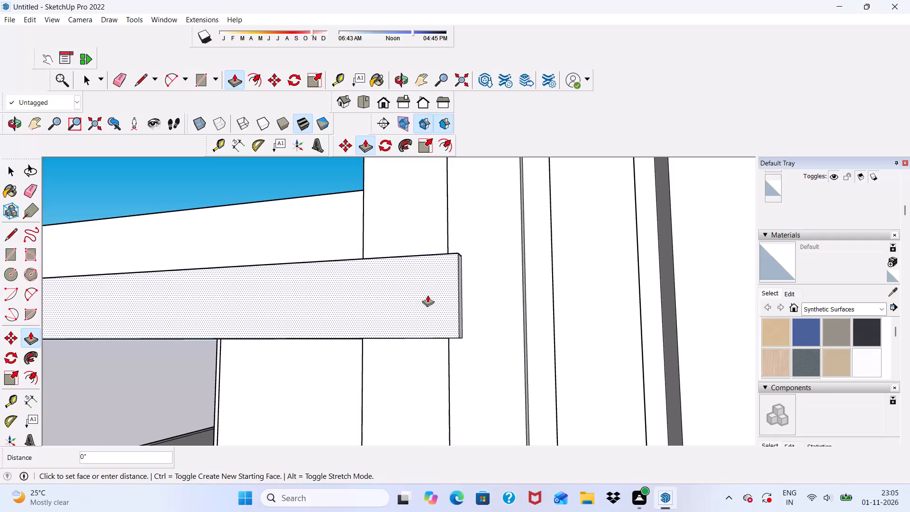
click(403, 287)
Push/Pull the beam's end face at the strip panel outward about 4 3/4".
scroll(395, 280, down, 4)
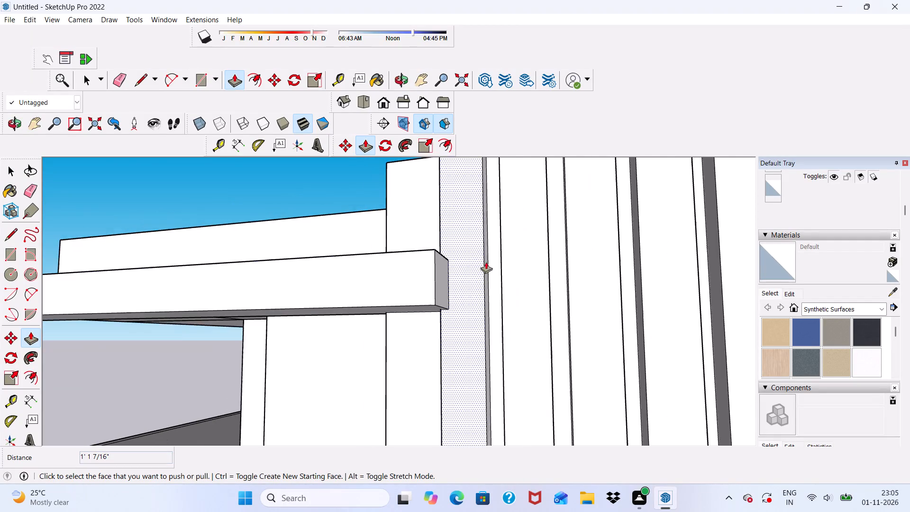
scroll(486, 262, down, 6)
middle_drag(485, 254, 456, 267)
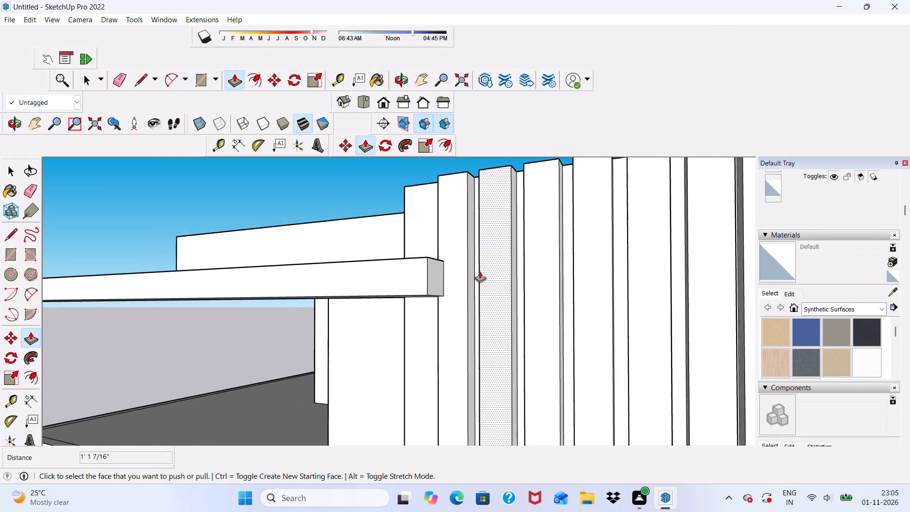
middle_drag(480, 271, 430, 268)
scroll(413, 276, up, 2)
click(400, 276)
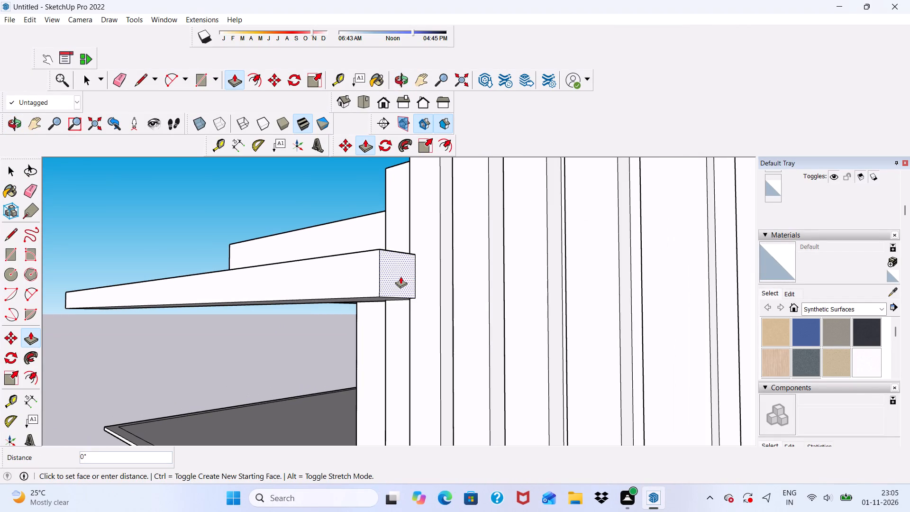
click(412, 275)
Examine the beam's junction with the strip panel and the whole front facade from below and from the front.
scroll(411, 265, down, 5)
middle_drag(437, 285, 528, 246)
scroll(542, 245, up, 1)
scroll(444, 245, down, 4)
middle_drag(446, 262, 472, 230)
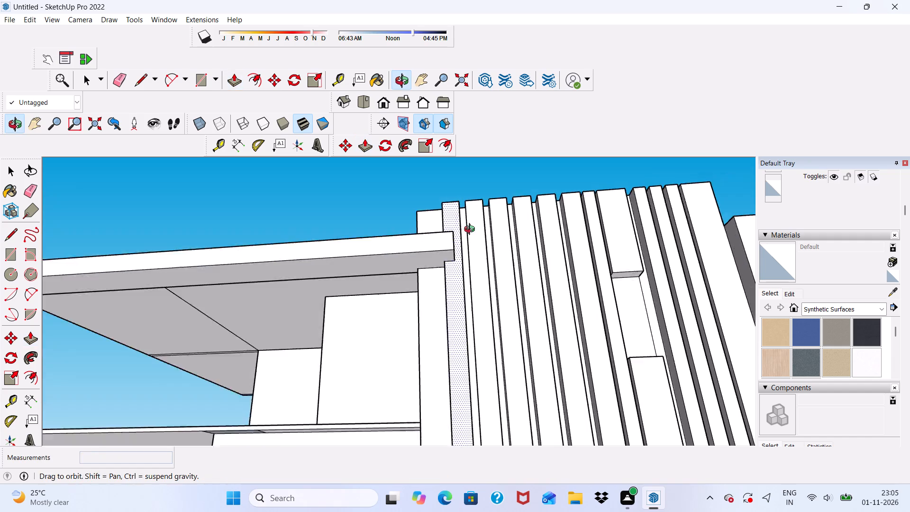
middle_drag(472, 230, 486, 224)
scroll(483, 228, down, 6)
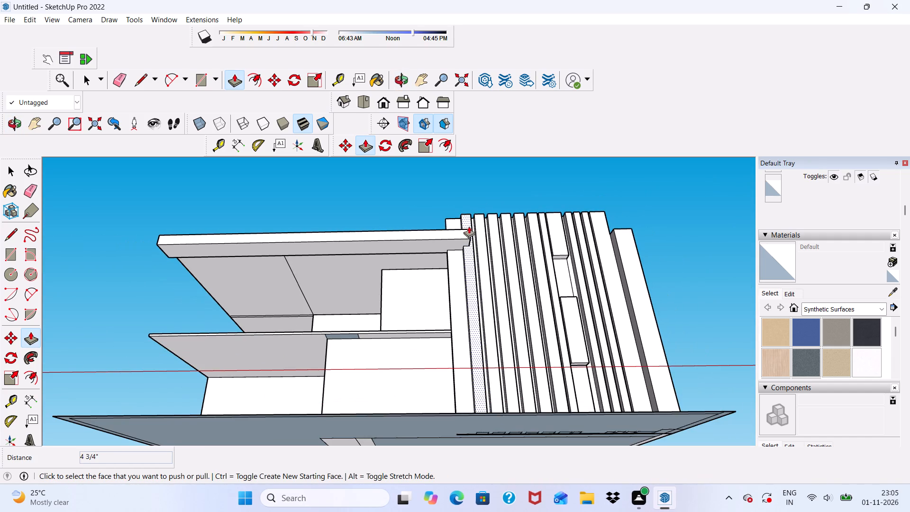
middle_drag(468, 227, 471, 280)
scroll(387, 262, down, 3)
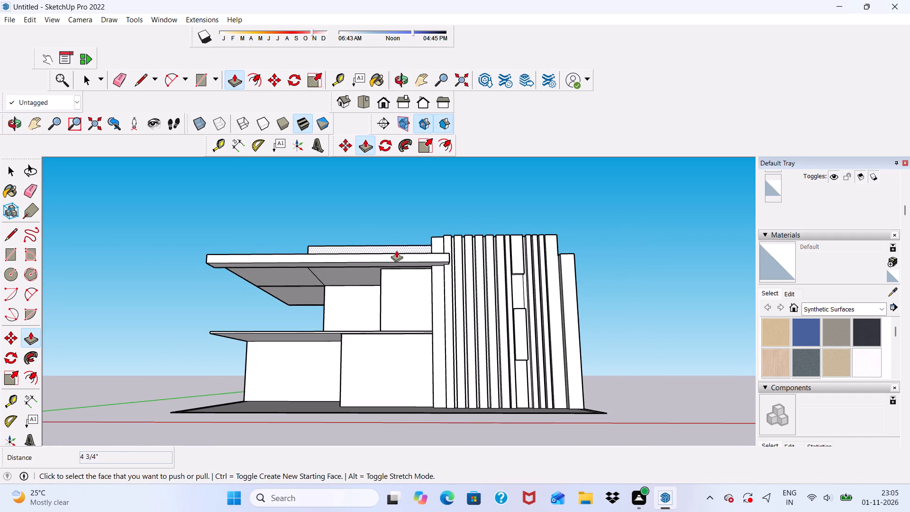
Push/Pull the narrow side face of the strip panel's end strip above the roof slab inward about 1' 7 15/16".
scroll(415, 287, up, 5)
middle_drag(401, 292, 441, 339)
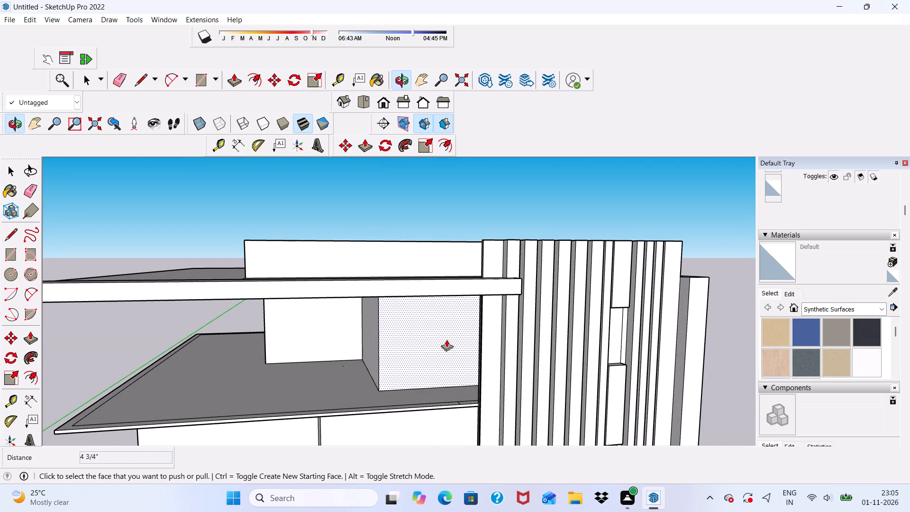
scroll(450, 236, up, 6)
scroll(508, 277, down, 1)
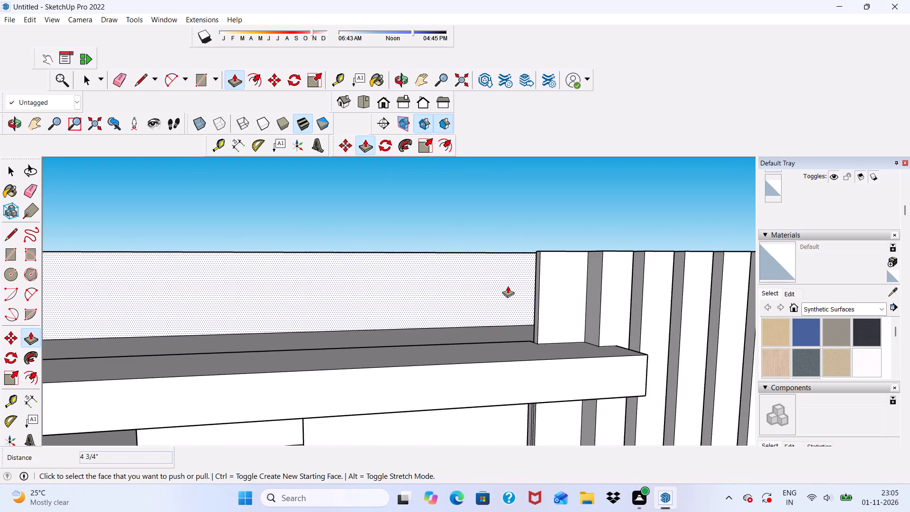
middle_drag(508, 286, 520, 283)
scroll(539, 294, up, 6)
click(554, 319)
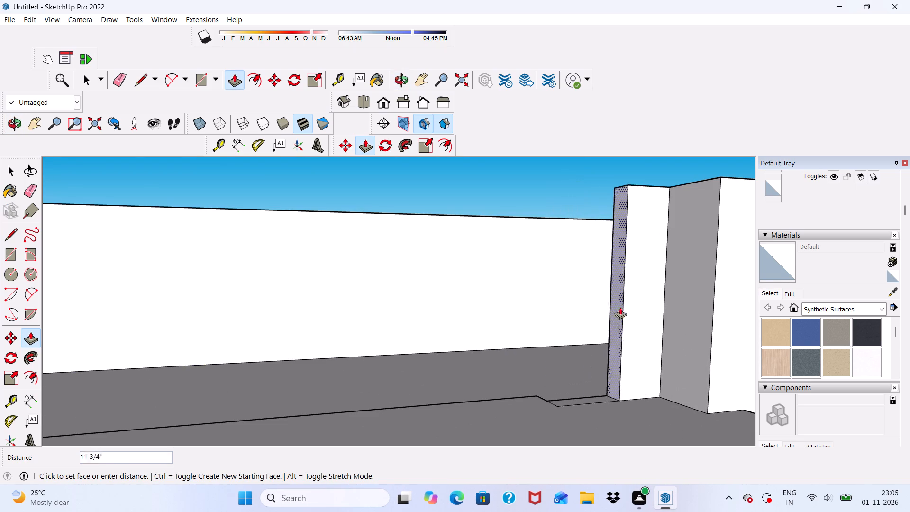
click(666, 292)
scroll(650, 228, down, 10)
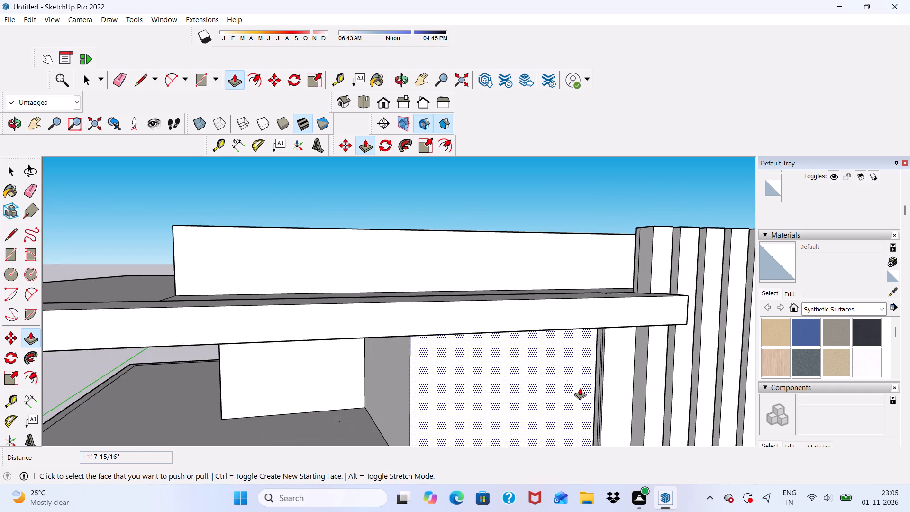
Erase the stray vertical edges on the strip panel's side face just below the projecting beam.
middle_drag(635, 349, 660, 283)
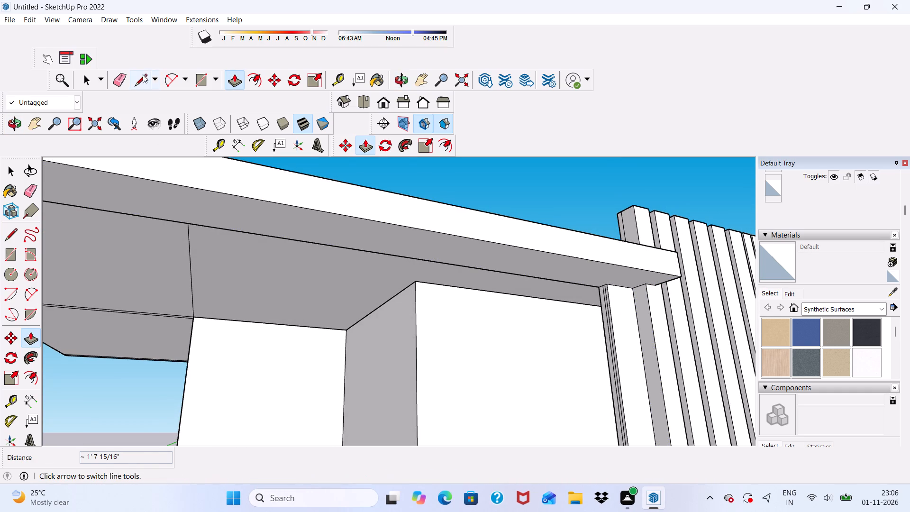
click(112, 82)
scroll(204, 203, down, 1)
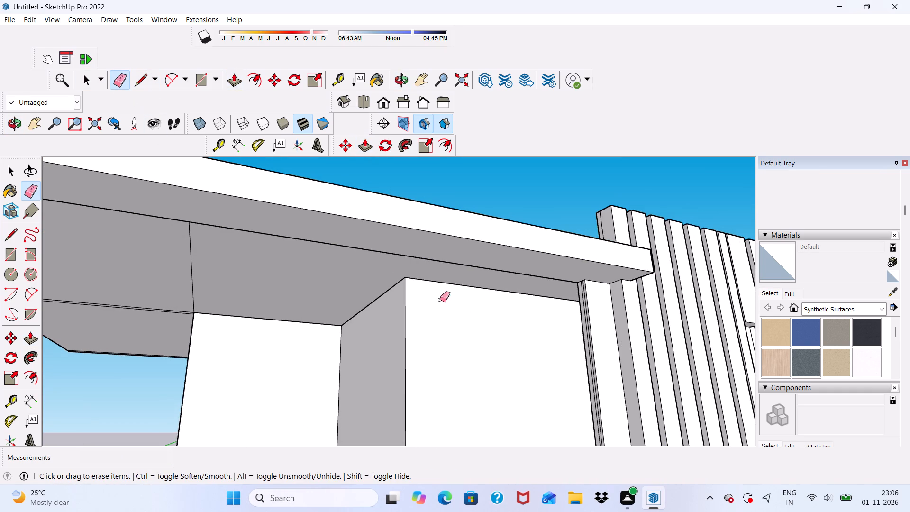
middle_drag(491, 312, 602, 318)
scroll(583, 332, up, 14)
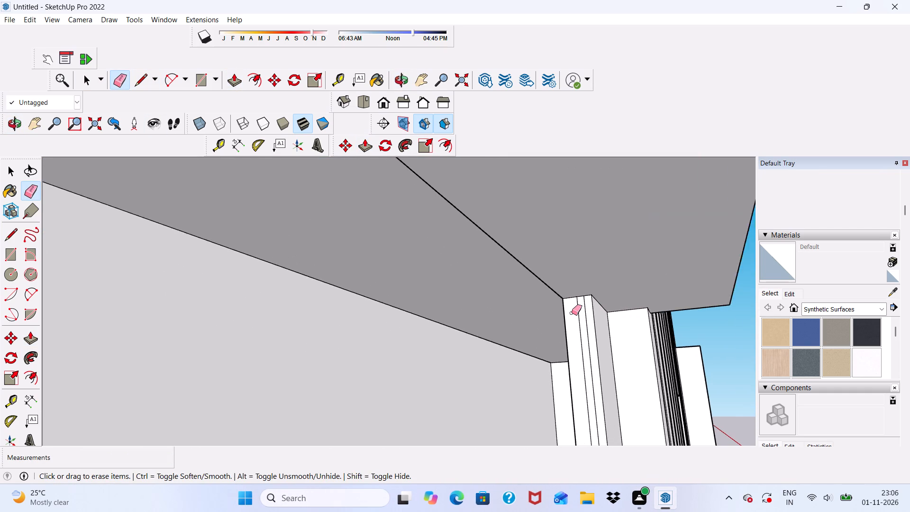
scroll(572, 313, up, 1)
drag(578, 322, 585, 320)
click(586, 320)
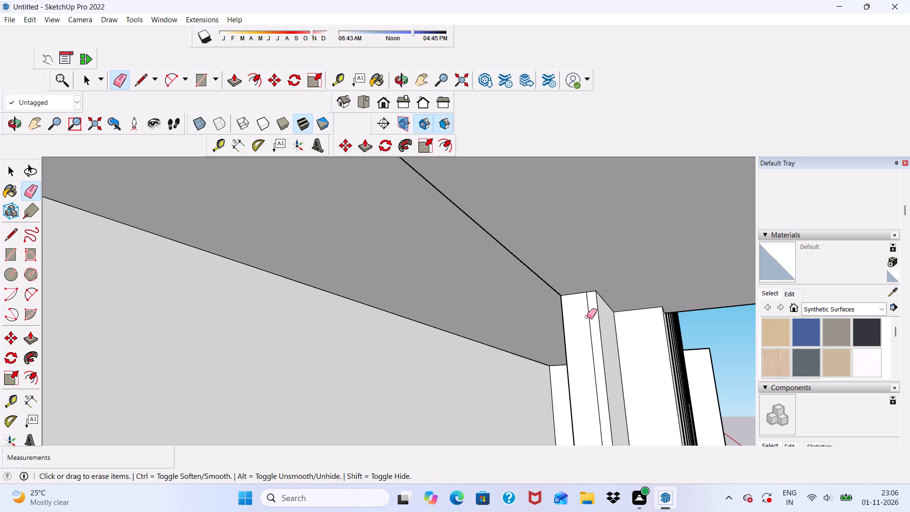
click(587, 317)
Push/Pull the narrow side face of the strip panel below the beam outward about 5' 2 11/16" towards the balcony.
scroll(574, 286, down, 6)
middle_drag(582, 300, 446, 318)
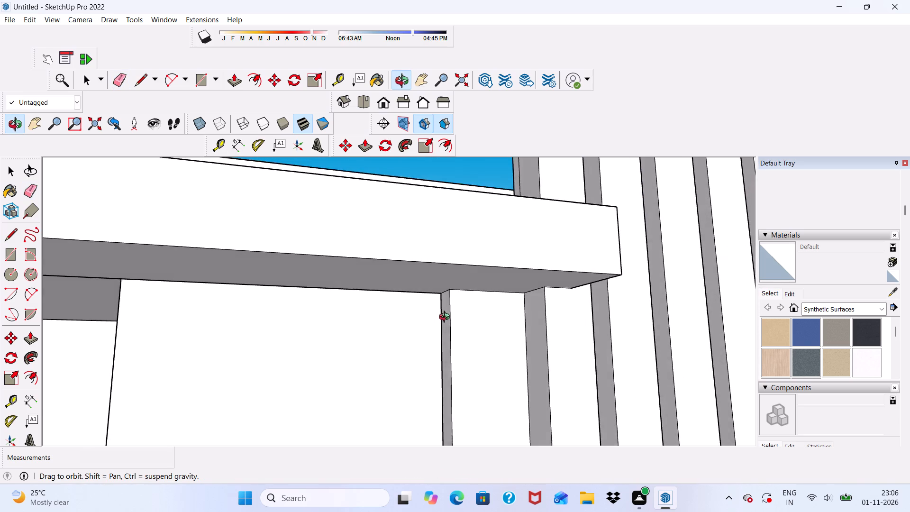
middle_drag(446, 318, 407, 307)
key(space)
middle_drag(405, 300, 517, 316)
scroll(450, 329, up, 5)
click(418, 323)
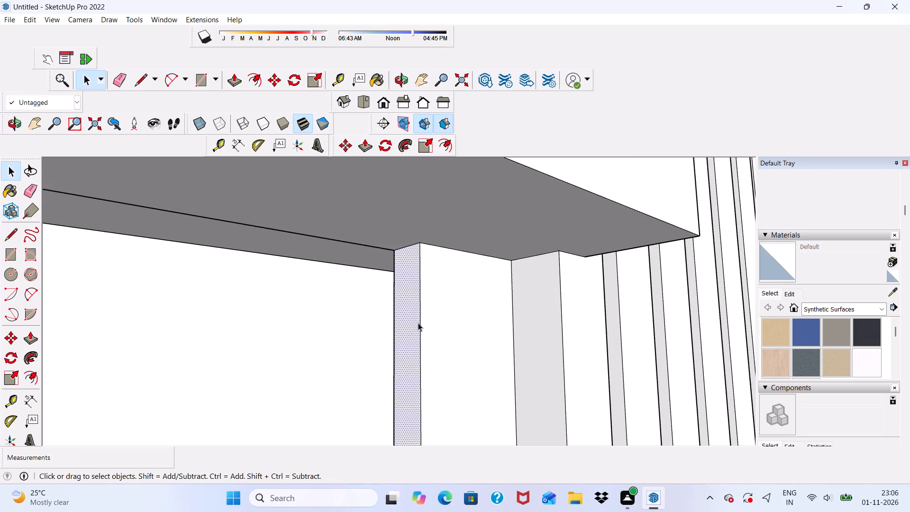
click(232, 77)
scroll(413, 195, down, 6)
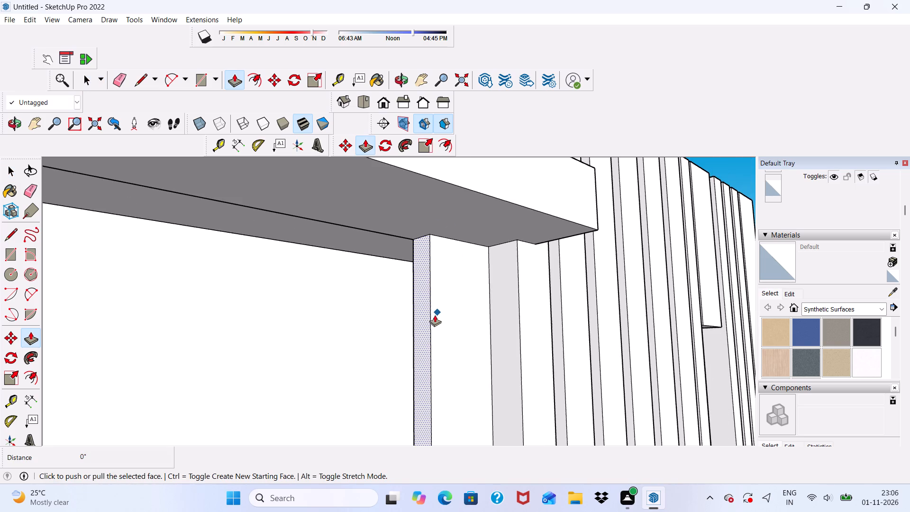
scroll(431, 316, up, 2)
click(420, 320)
scroll(354, 318, down, 9)
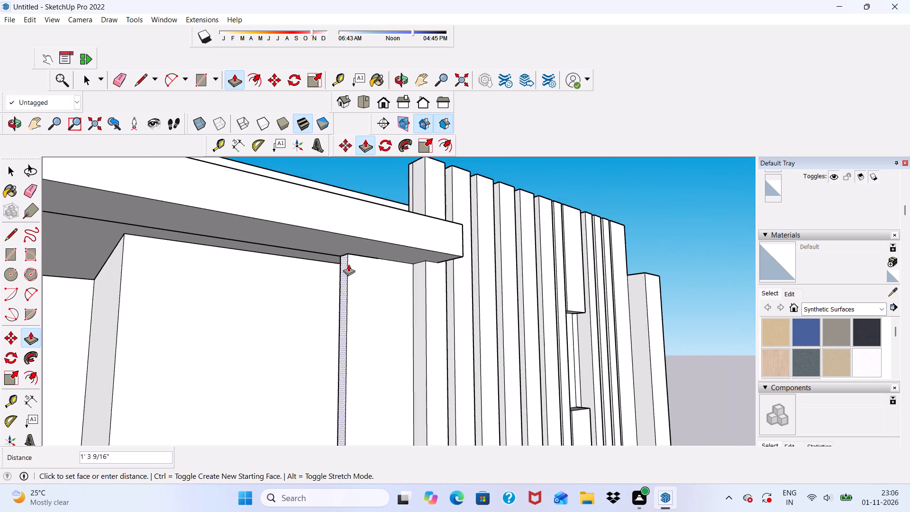
scroll(348, 264, down, 9)
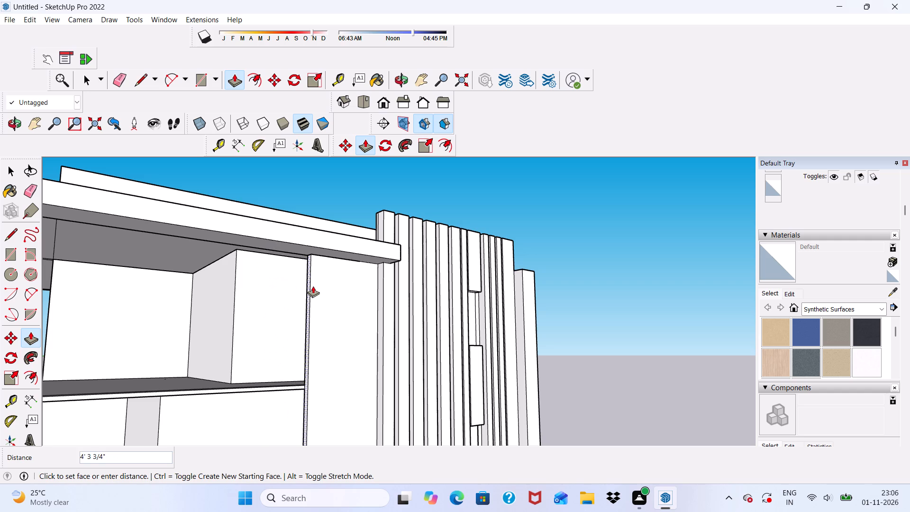
drag(293, 283, 299, 280)
scroll(301, 280, up, 1)
scroll(387, 278, down, 2)
middle_drag(382, 280, 295, 284)
scroll(294, 284, up, 1)
scroll(333, 219, down, 5)
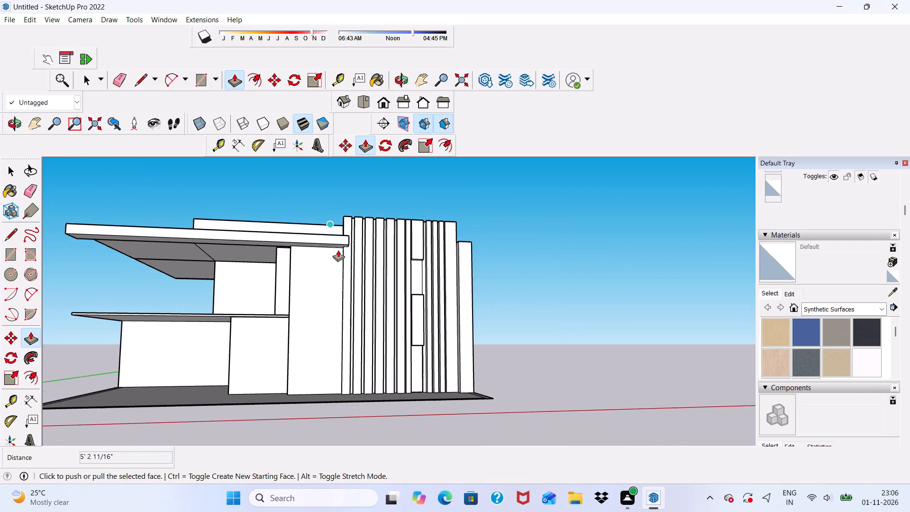
Examine the widened plain panel beside the strips and the front facade from several angles.
scroll(325, 234, down, 5)
scroll(318, 268, up, 2)
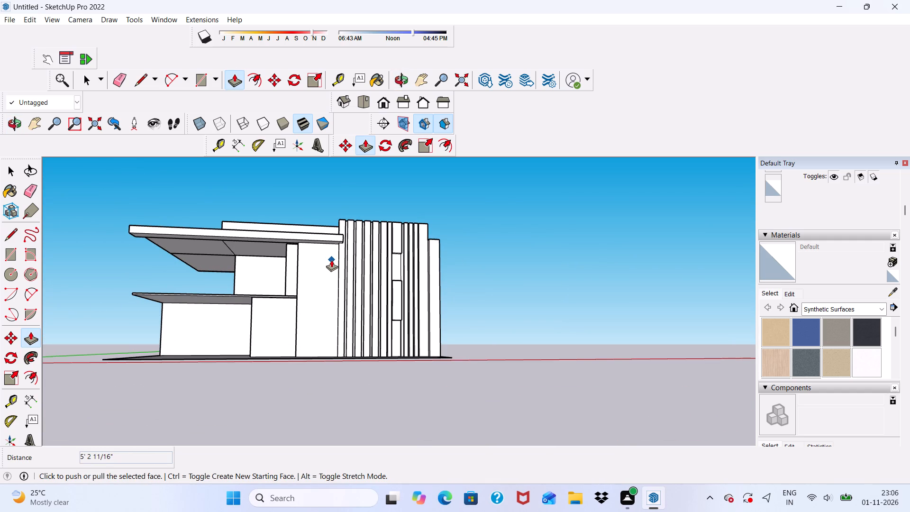
middle_drag(280, 304, 308, 319)
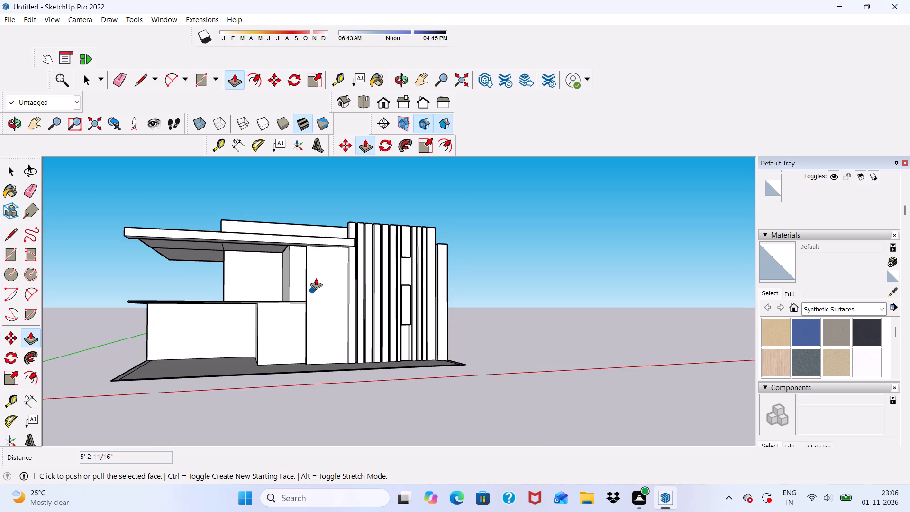
scroll(321, 261, up, 5)
middle_drag(321, 280, 289, 293)
scroll(288, 293, up, 2)
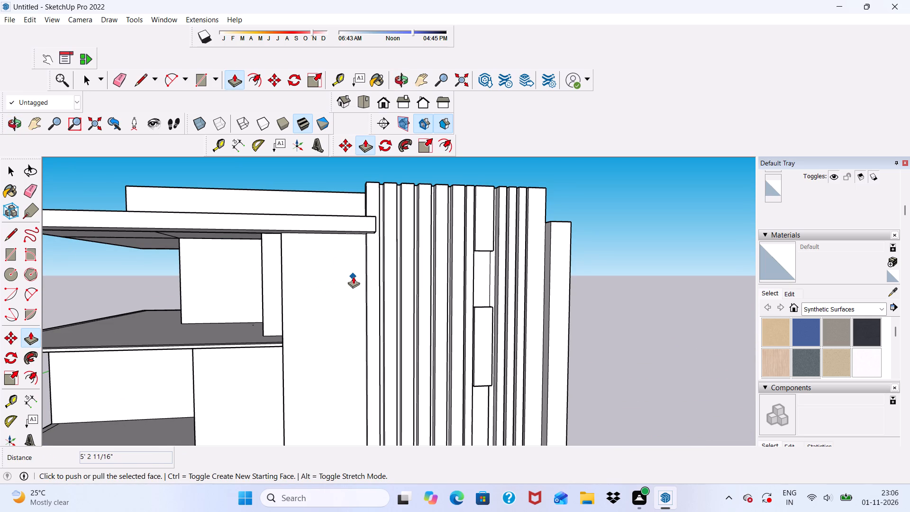
click(196, 80)
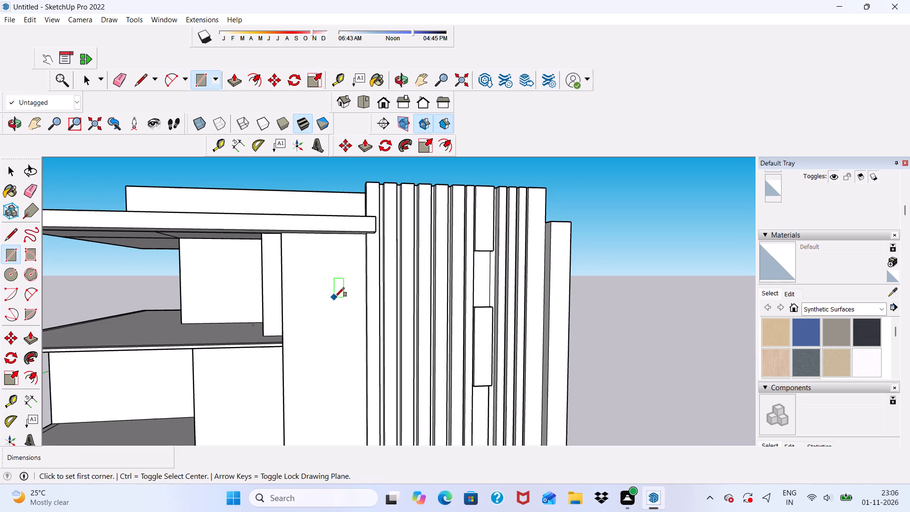
middle_drag(334, 283, 332, 250)
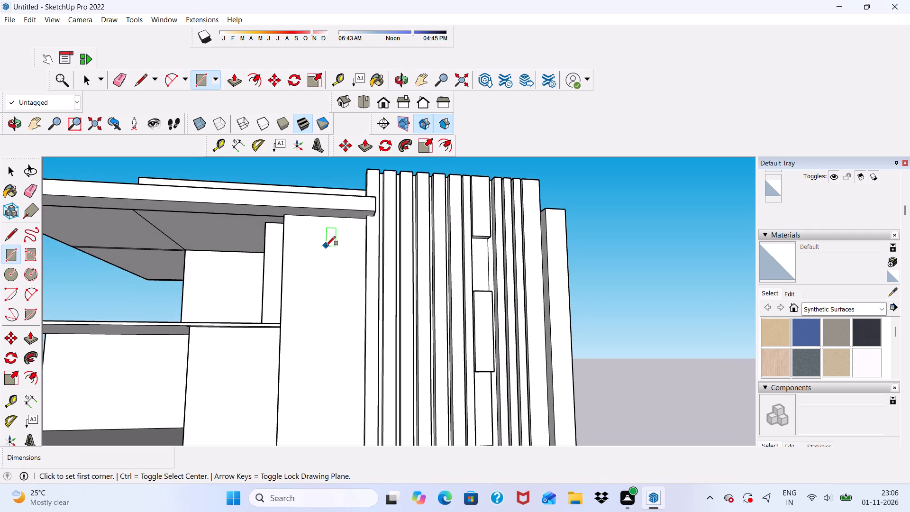
scroll(364, 261, down, 2)
middle_drag(349, 317, 317, 325)
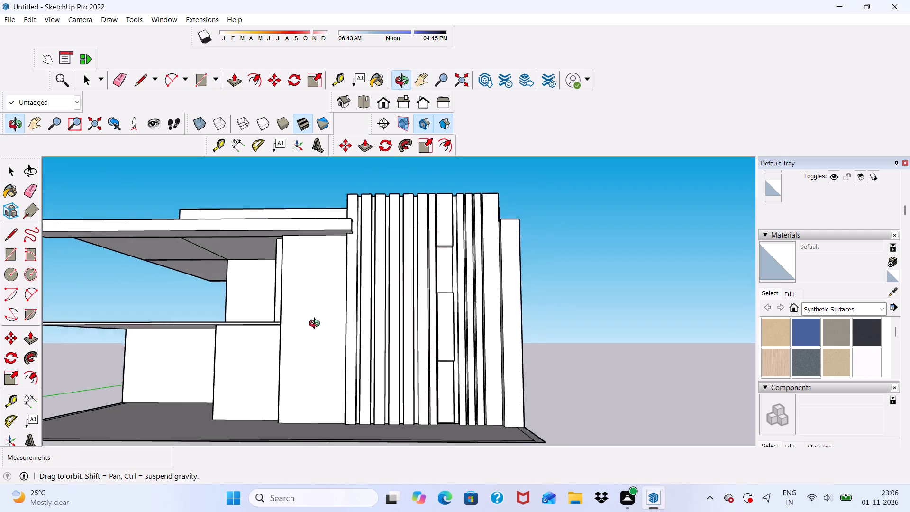
middle_drag(317, 325, 319, 340)
scroll(259, 325, down, 1)
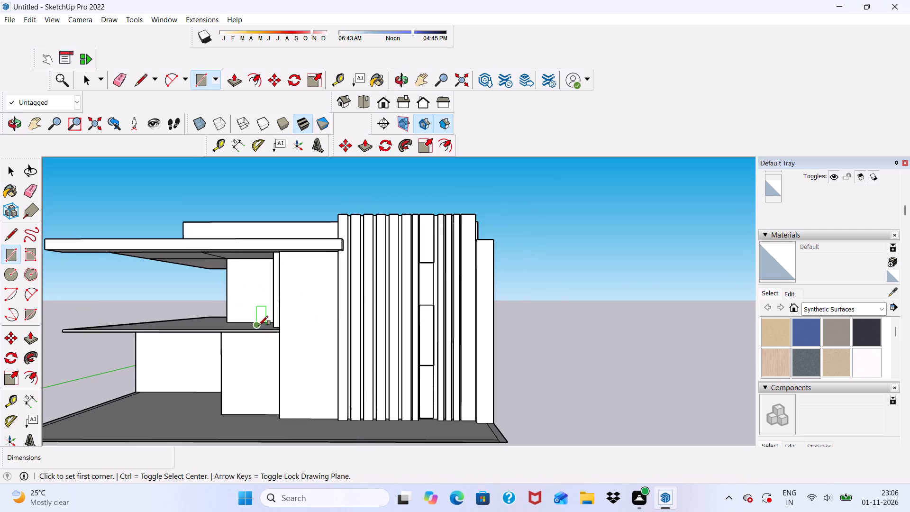
middle_drag(259, 325, 348, 350)
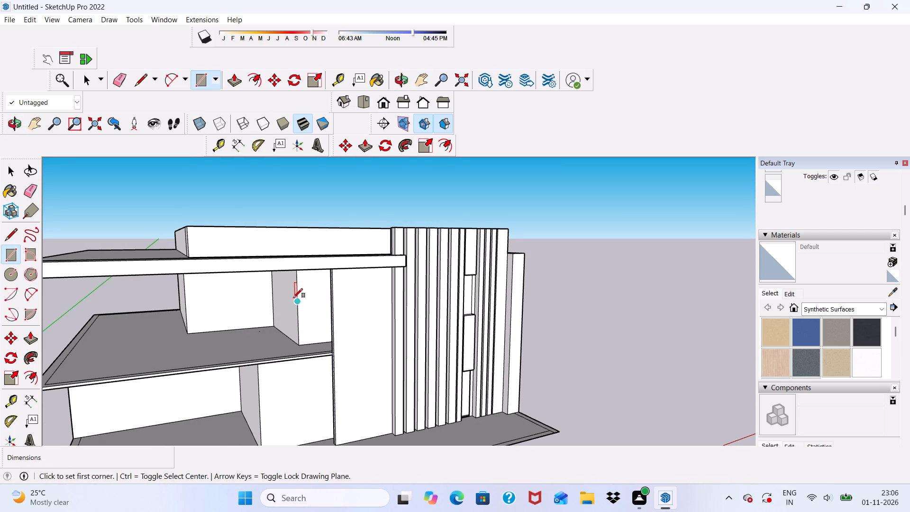
Push/Pull the side face of the upper-floor room's projecting wall outward about 3' 3 1/4" over the balcony.
key(space)
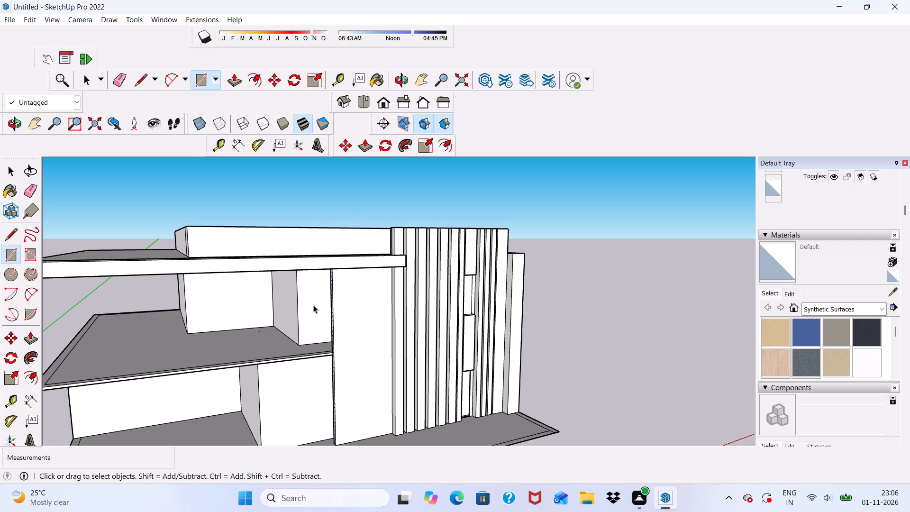
middle_drag(313, 305, 337, 267)
scroll(313, 276, up, 5)
click(293, 268)
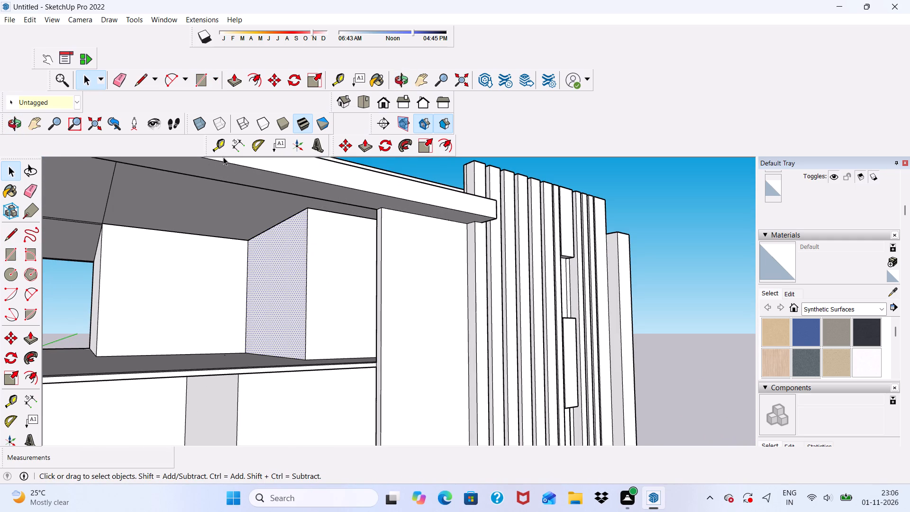
click(234, 80)
click(293, 248)
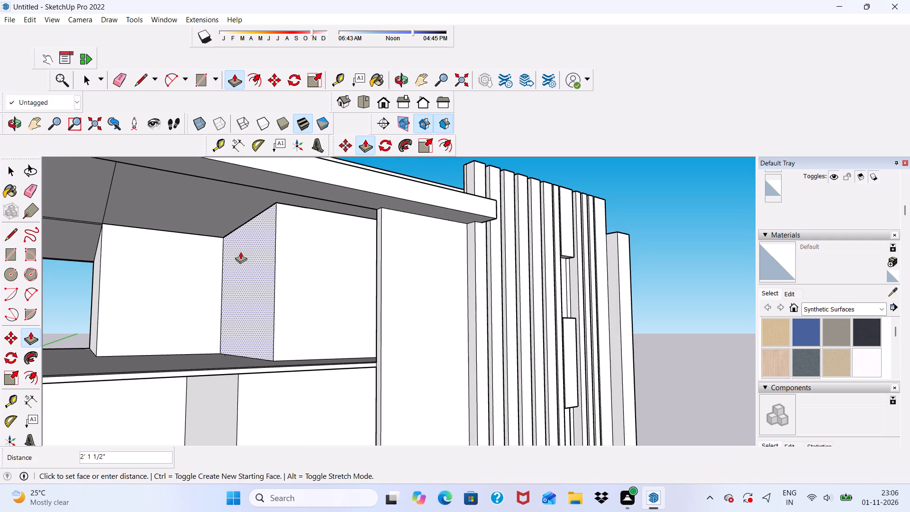
click(246, 235)
scroll(309, 221, down, 5)
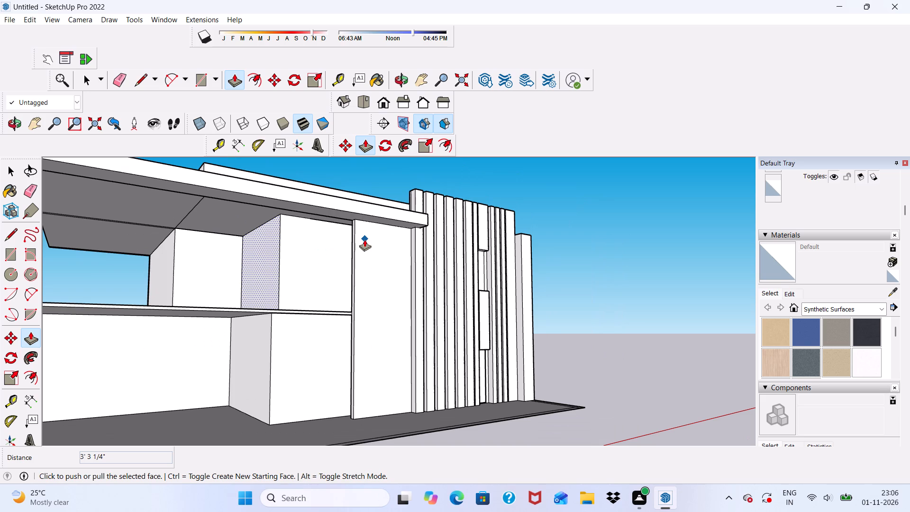
Push/Pull the border strip along the upper-floor balcony slab's edge upward 4' from a new starting face to form a parapet.
key(space)
scroll(395, 244, down, 1)
middle_drag(394, 246, 350, 272)
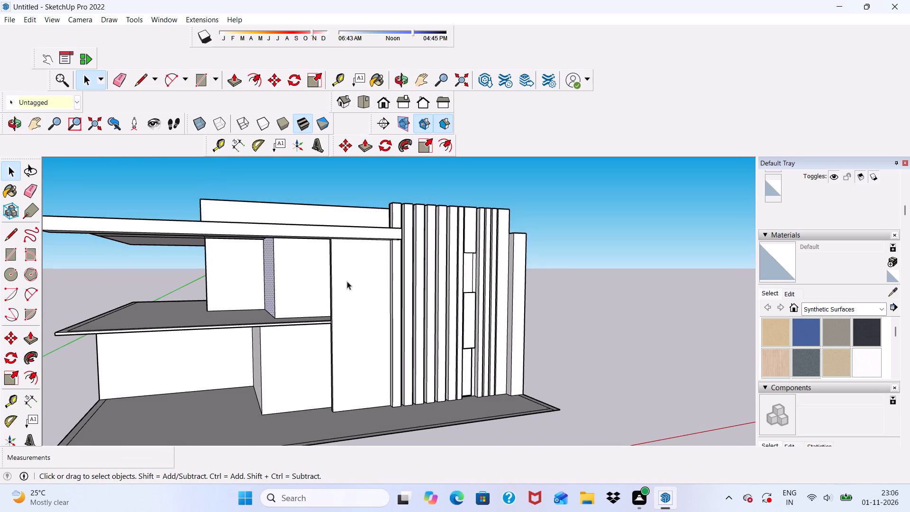
scroll(342, 273, down, 6)
middle_drag(282, 290, 235, 346)
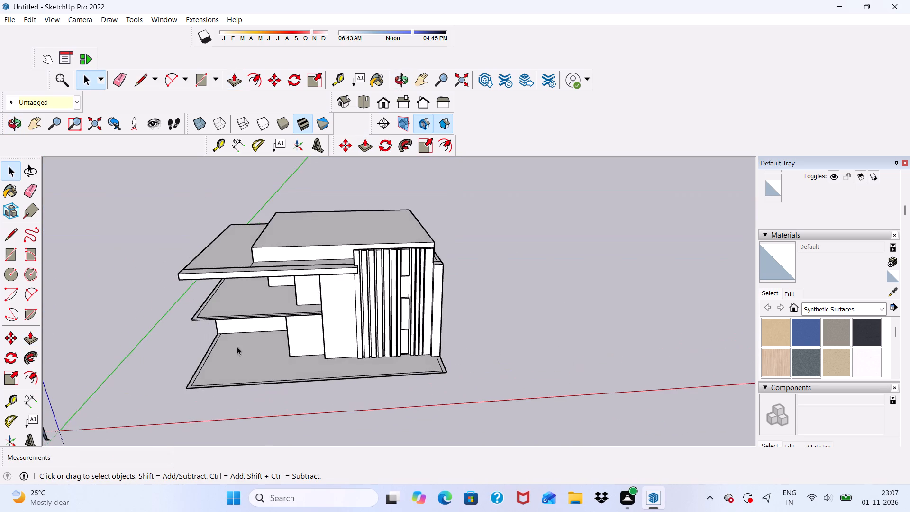
scroll(255, 321, up, 6)
middle_drag(341, 308, 350, 338)
scroll(260, 319, up, 11)
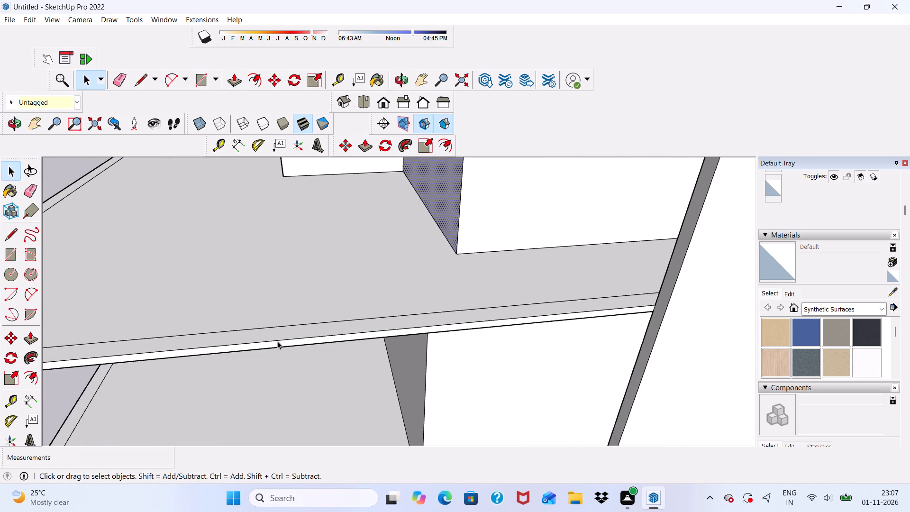
click(273, 337)
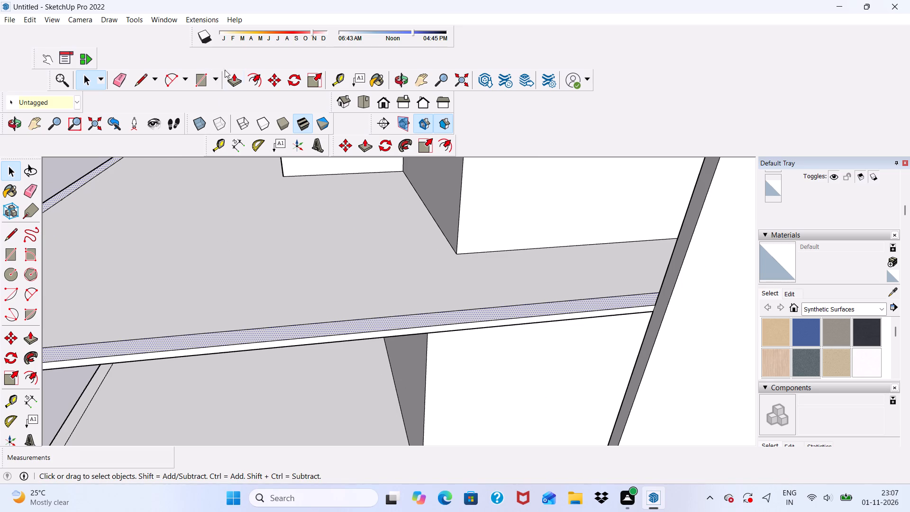
click(229, 74)
scroll(306, 331, up, 4)
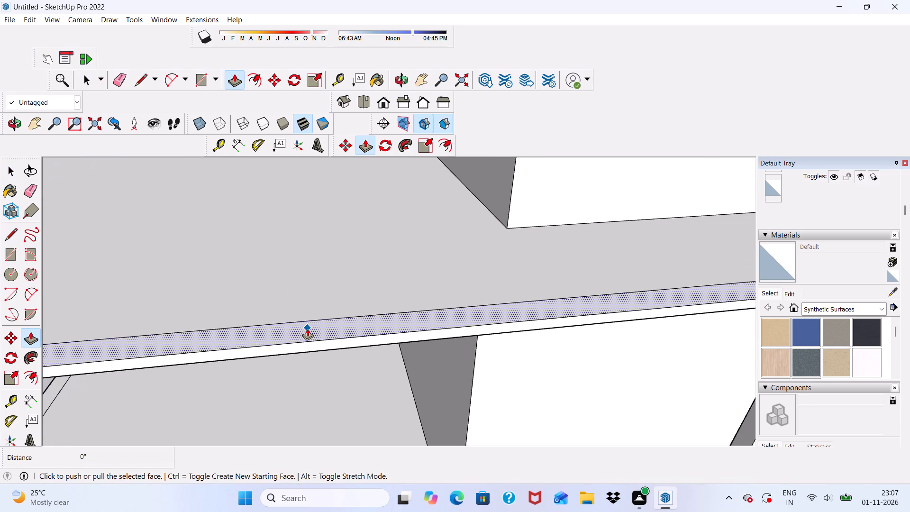
click(307, 329)
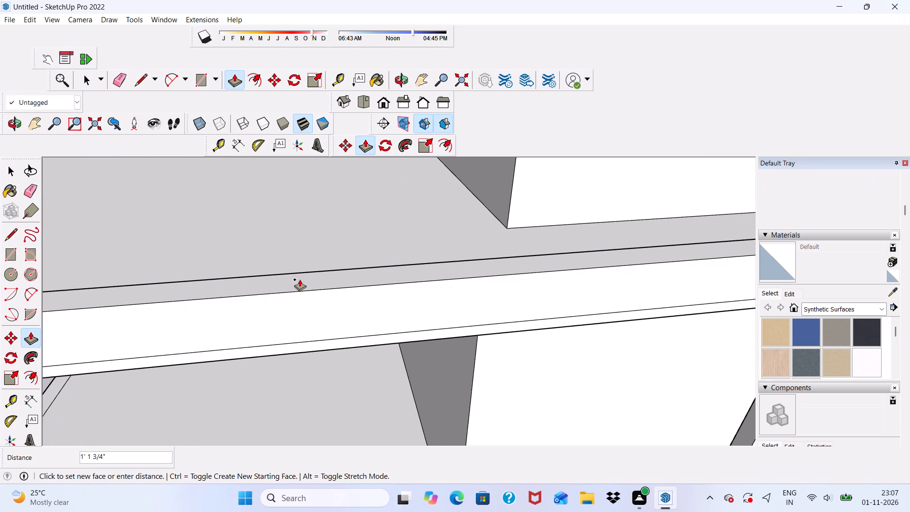
key(4)
key(apostrophe)
key(Return)
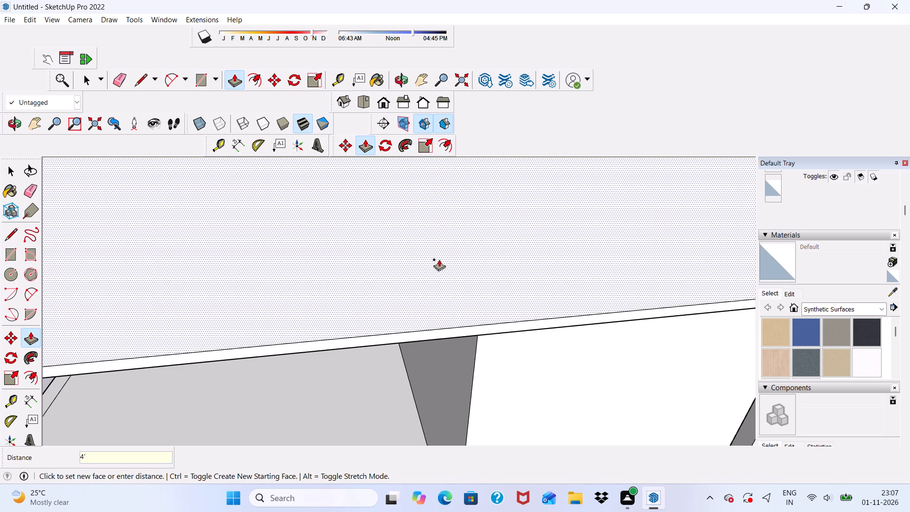
key(space)
Examine the balcony parapet and the slab edge beneath it from above and from the front.
scroll(434, 245, down, 13)
middle_drag(443, 404, 444, 357)
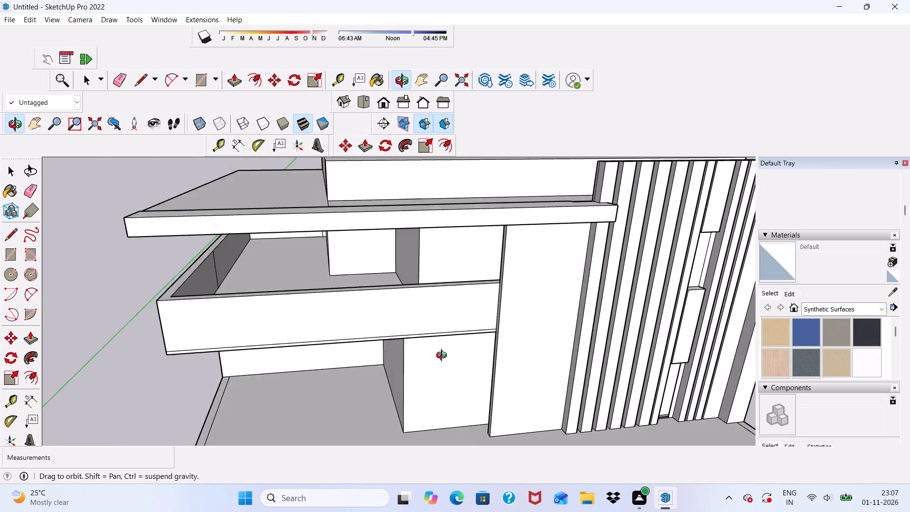
middle_drag(444, 357, 437, 325)
scroll(419, 329, up, 1)
scroll(428, 329, down, 3)
middle_drag(426, 329, 411, 281)
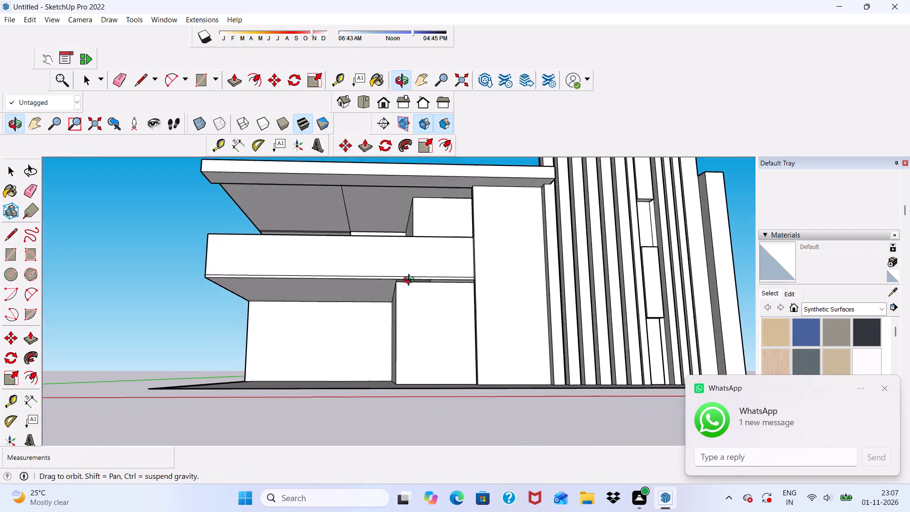
Erase the seam line between the balcony parapet and the slab edge on the front face.
middle_drag(411, 281, 379, 326)
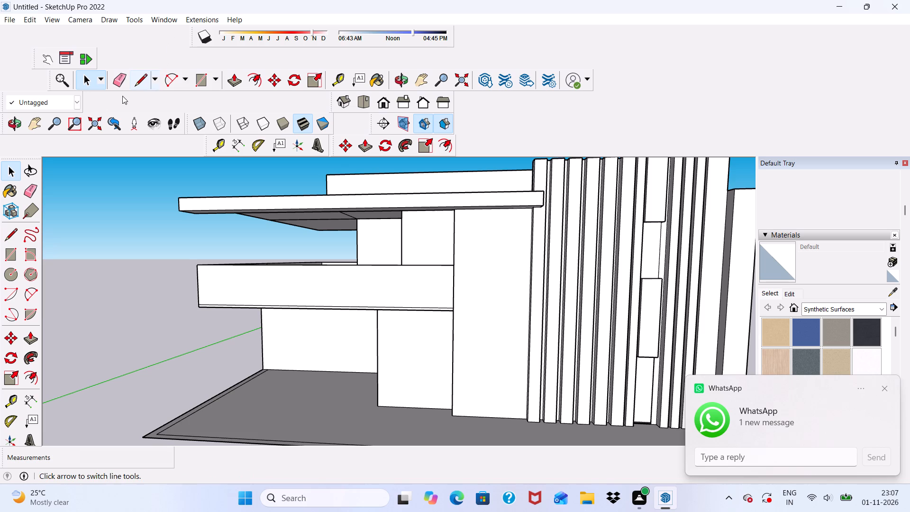
click(121, 81)
scroll(378, 327, up, 5)
scroll(421, 297, up, 3)
click(423, 293)
Examine the whole house and its merged balcony front from a distance and from above.
scroll(427, 288, down, 9)
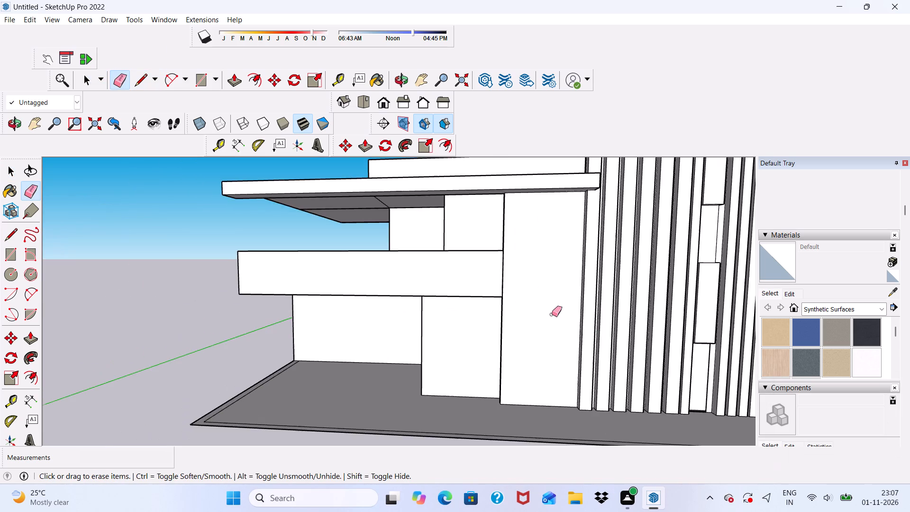
scroll(552, 314, down, 2)
middle_drag(591, 323, 630, 322)
scroll(579, 319, down, 2)
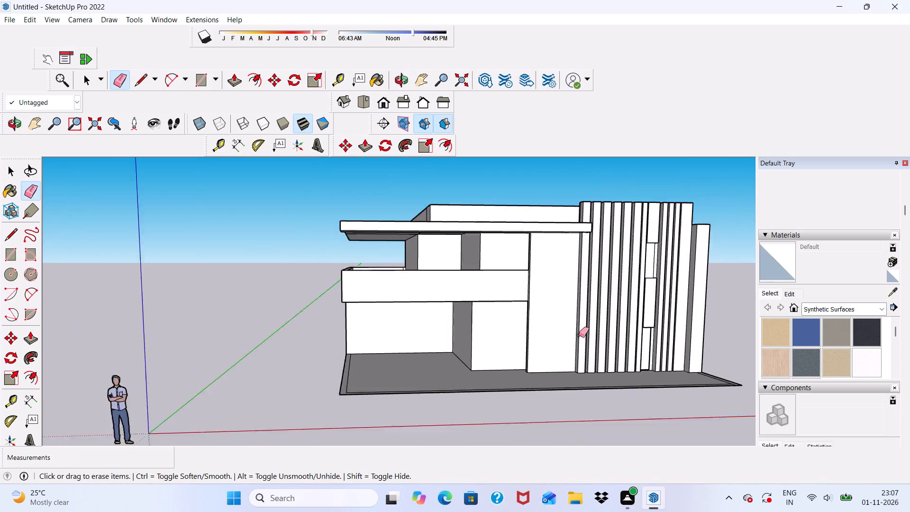
scroll(579, 335, down, 7)
middle_drag(578, 349, 581, 365)
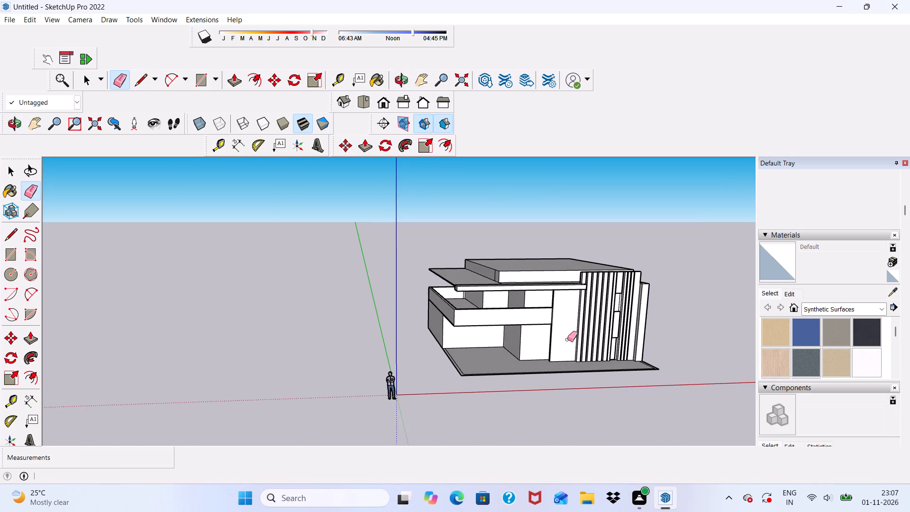
scroll(568, 339, up, 12)
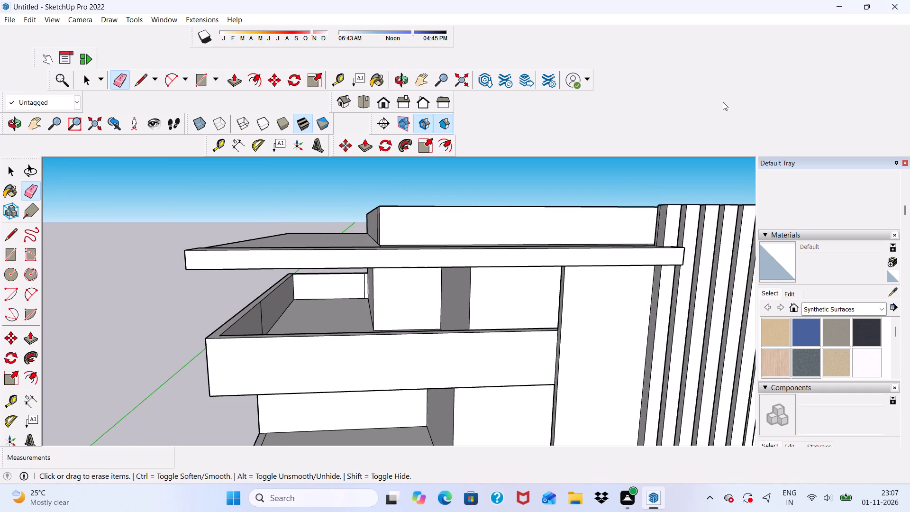
Push/Pull the roof beam's underside downward by about 5 3/16" and by a further 3 3/4" to deepen the beam.
click(238, 81)
scroll(325, 175, down, 2)
middle_drag(339, 191, 368, 117)
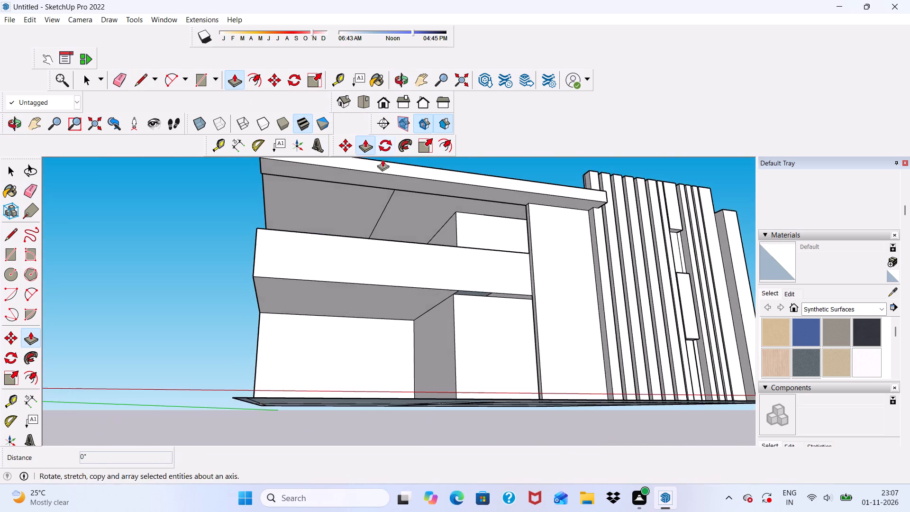
scroll(399, 183, up, 7)
scroll(417, 217, up, 4)
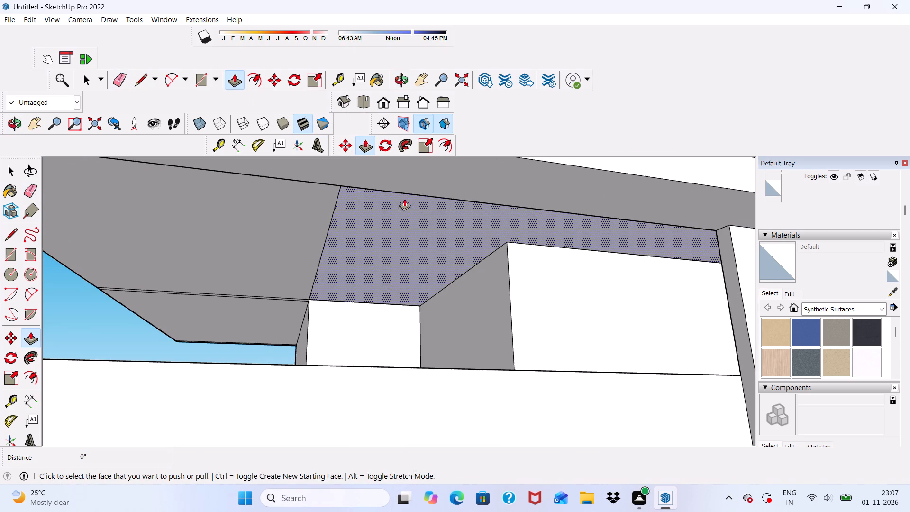
middle_drag(414, 194, 365, 208)
scroll(346, 224, up, 2)
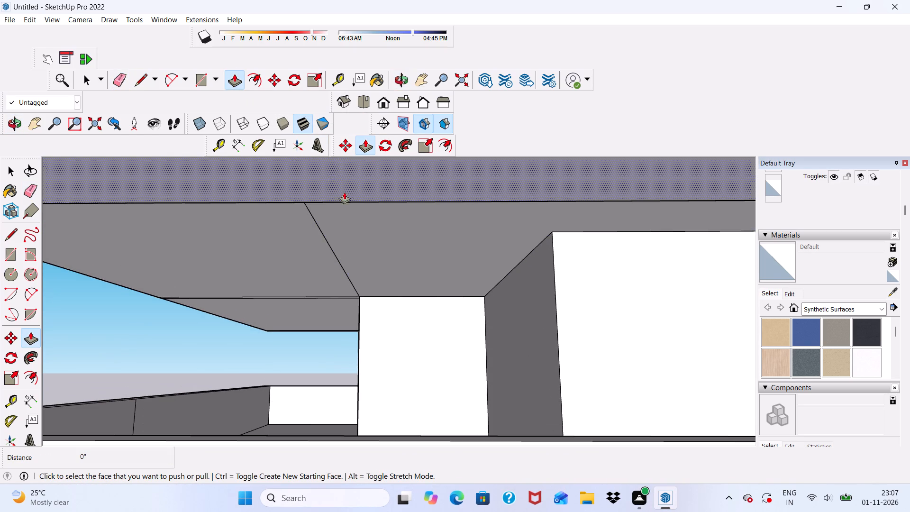
click(334, 172)
click(341, 194)
scroll(350, 191, down, 3)
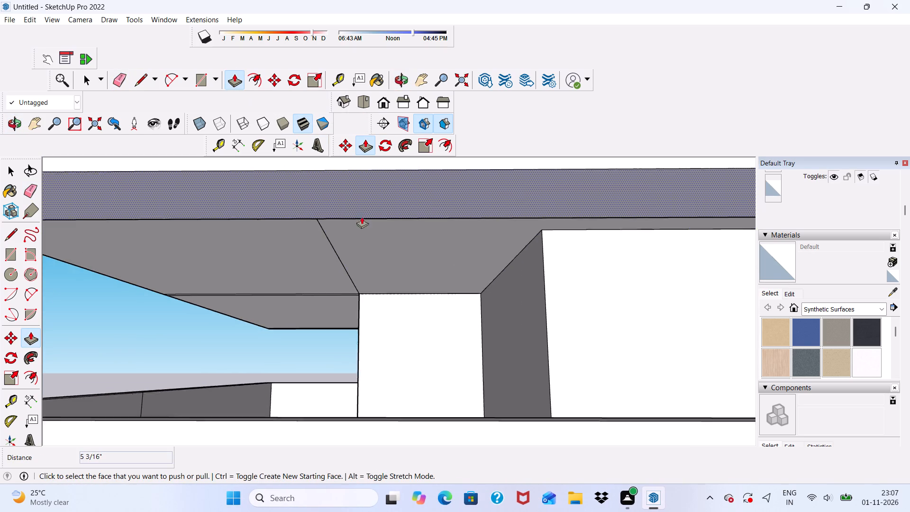
scroll(362, 217, down, 3)
scroll(399, 234, down, 2)
middle_drag(414, 228, 427, 195)
scroll(427, 195, up, 4)
drag(427, 190, 427, 198)
scroll(427, 201, down, 6)
middle_drag(473, 220, 470, 259)
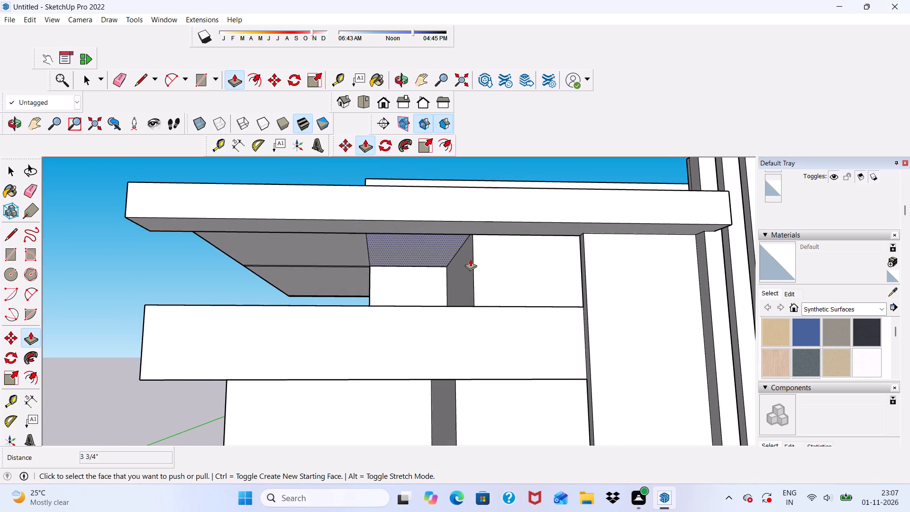
Draw a rectangle about 9' 8" by 1' 4" on the roof beam's front face, reaching down to its lower edge.
middle_drag(470, 232, 427, 218)
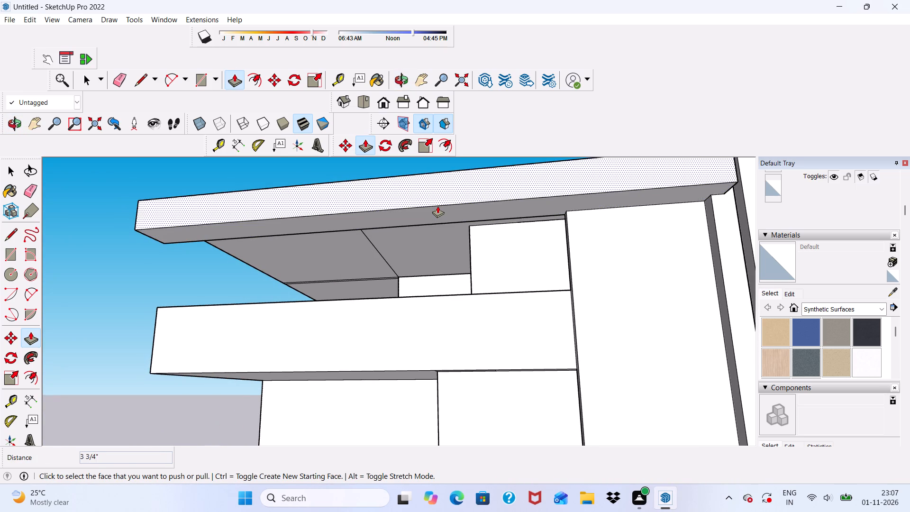
click(200, 77)
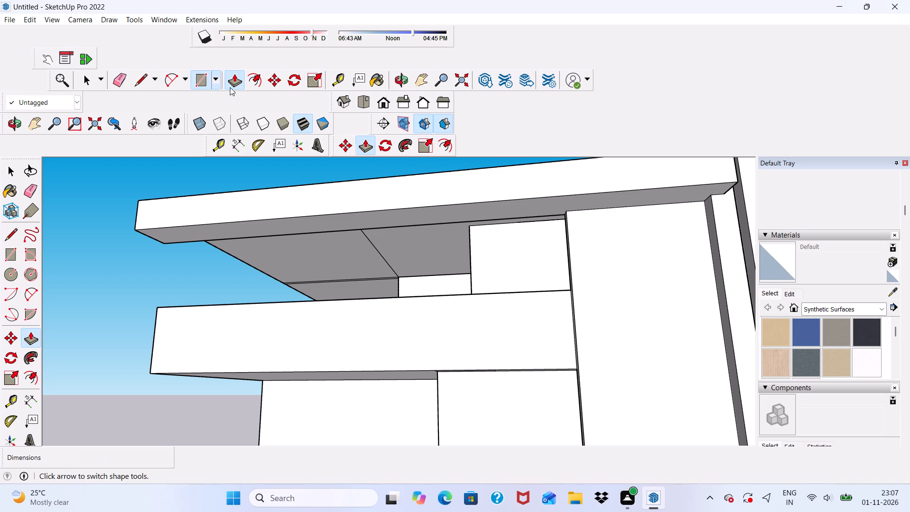
scroll(433, 179, down, 3)
middle_drag(489, 230, 517, 264)
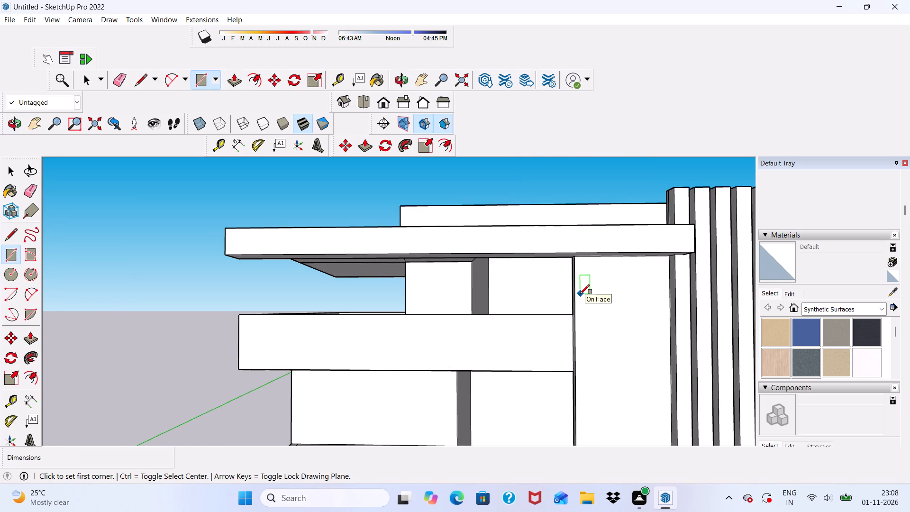
click(449, 234)
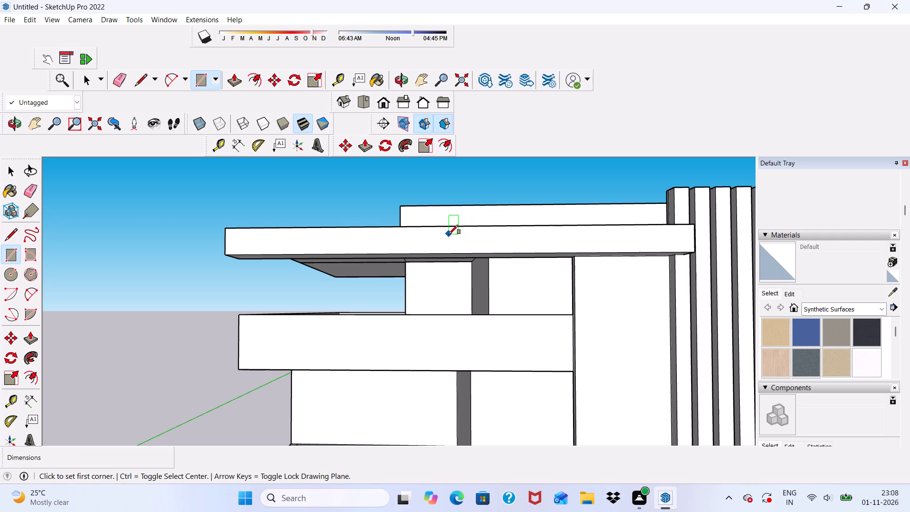
scroll(573, 244, up, 6)
scroll(609, 256, down, 4)
scroll(615, 252, up, 4)
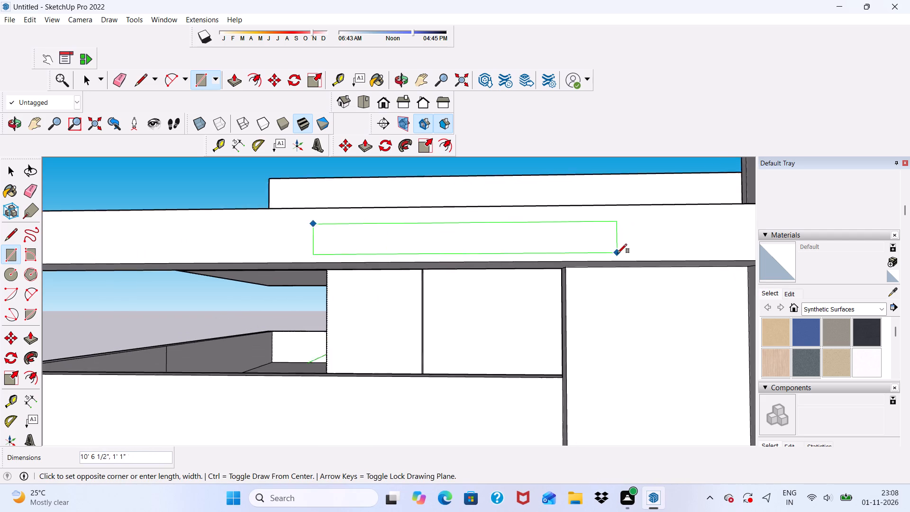
scroll(618, 253, up, 8)
scroll(621, 266, down, 4)
scroll(640, 249, up, 6)
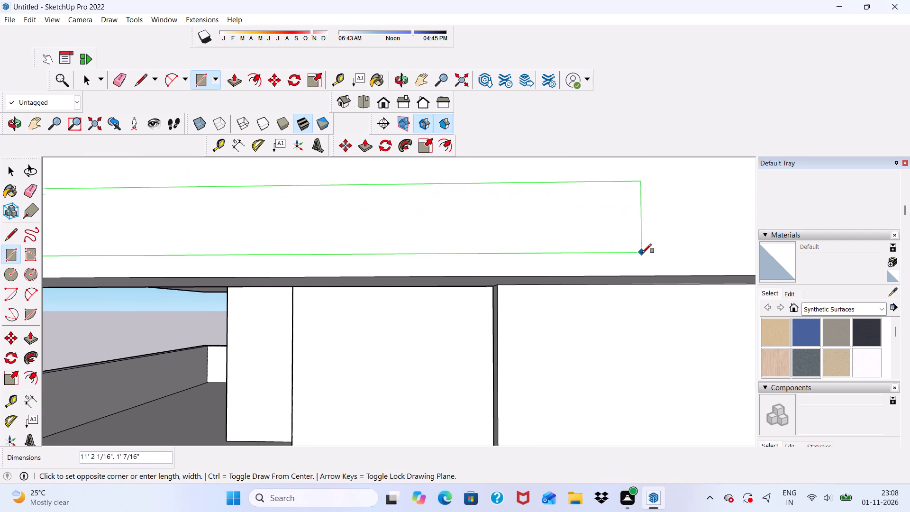
scroll(653, 257, down, 12)
scroll(631, 203, down, 4)
scroll(648, 242, up, 5)
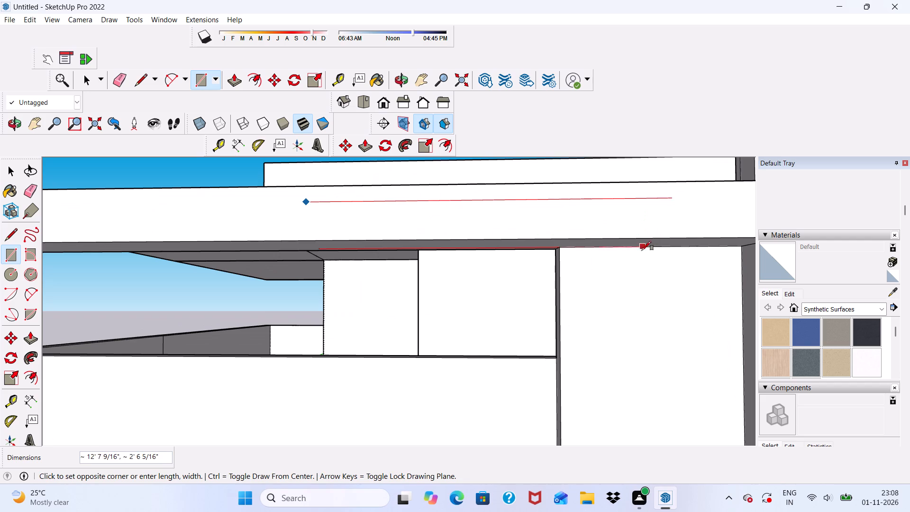
scroll(604, 222, up, 5)
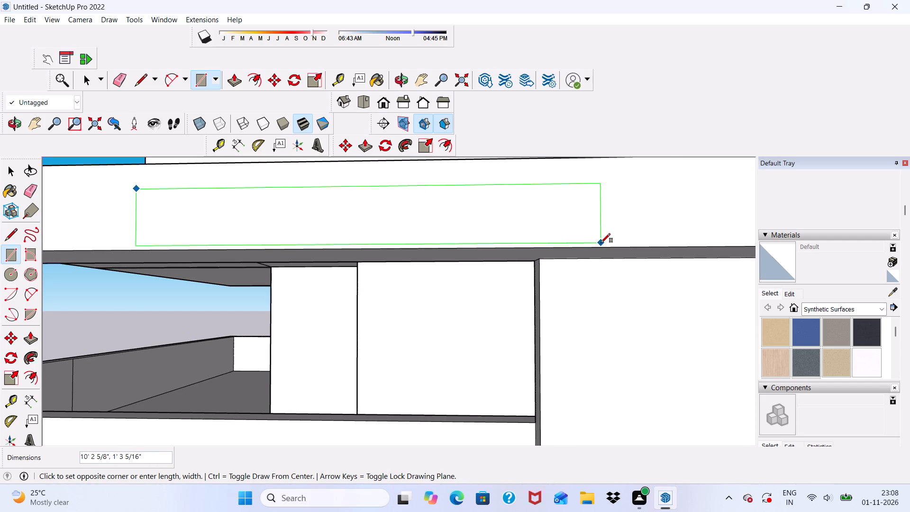
scroll(601, 243, down, 3)
scroll(582, 249, up, 5)
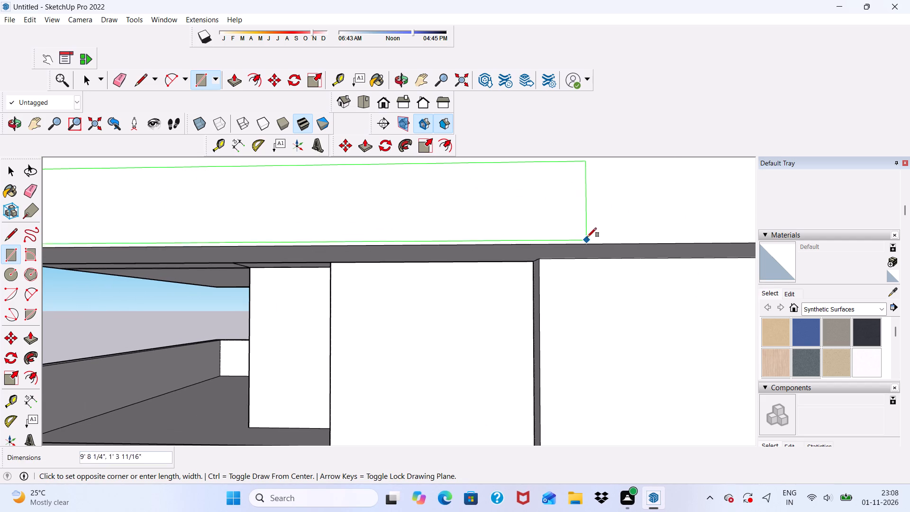
click(593, 243)
scroll(593, 219, down, 6)
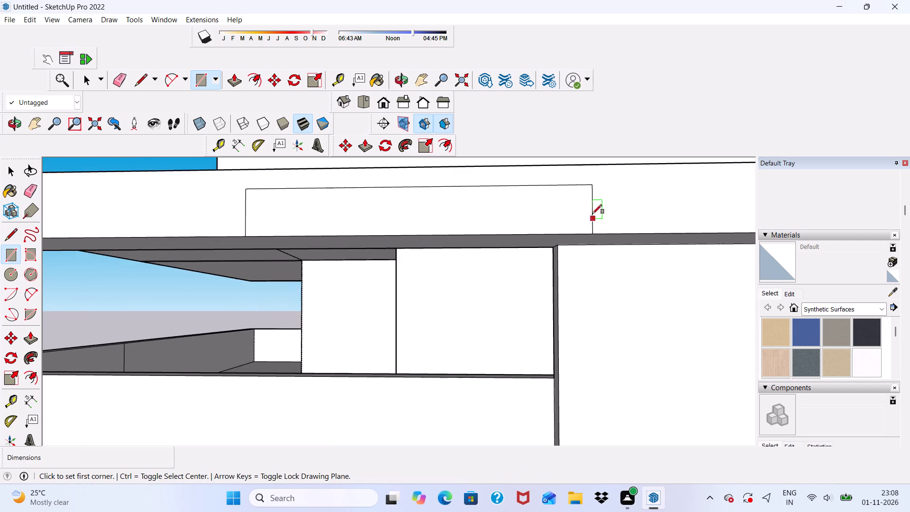
scroll(560, 199, down, 6)
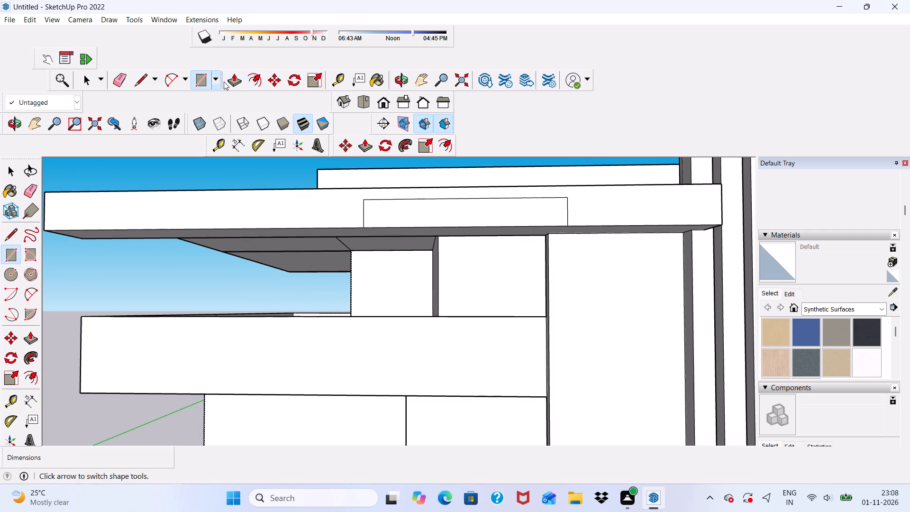
Push/Pull the rectangle on the roof beam's front face outward 1'.
click(230, 82)
scroll(403, 191, up, 1)
click(402, 210)
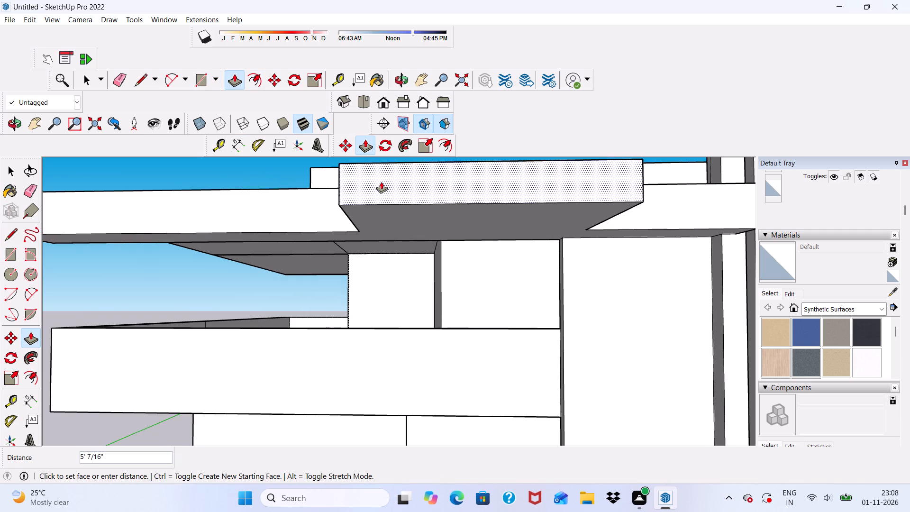
key(1)
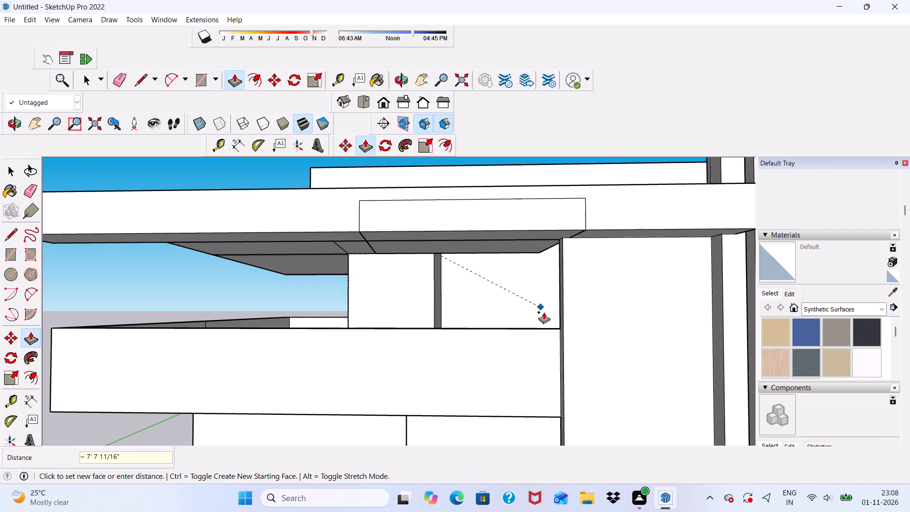
text(1')
key(Return)
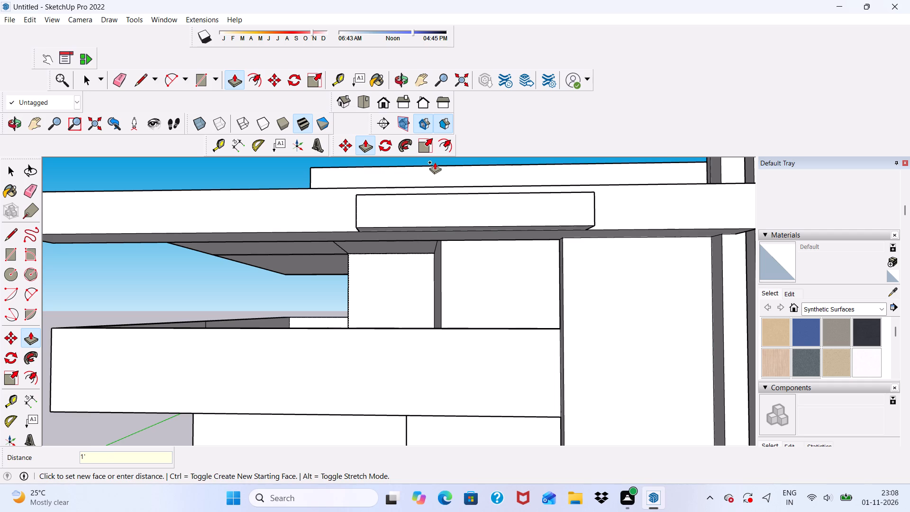
Push/Pull the projecting block's end face nearest the strips sideways about 8 1/4" from a new starting face.
middle_drag(450, 286, 568, 247)
scroll(478, 221, down, 1)
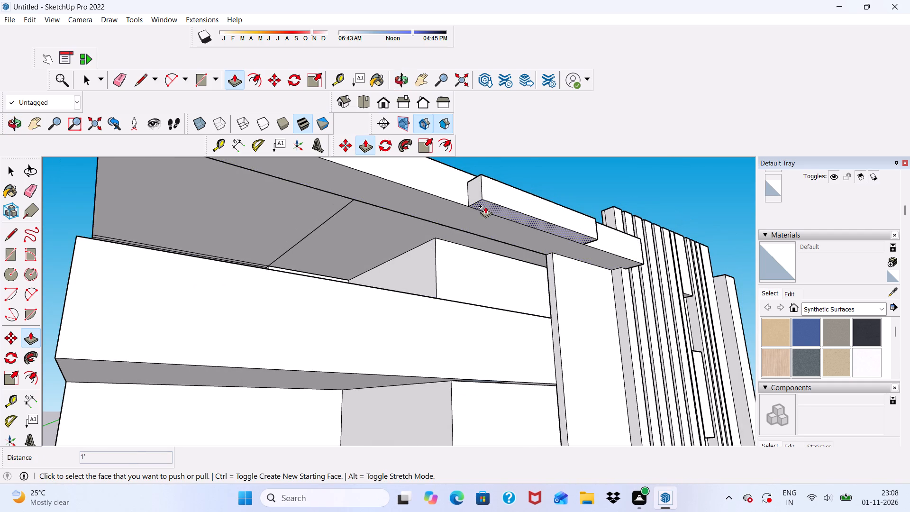
middle_drag(473, 206, 355, 225)
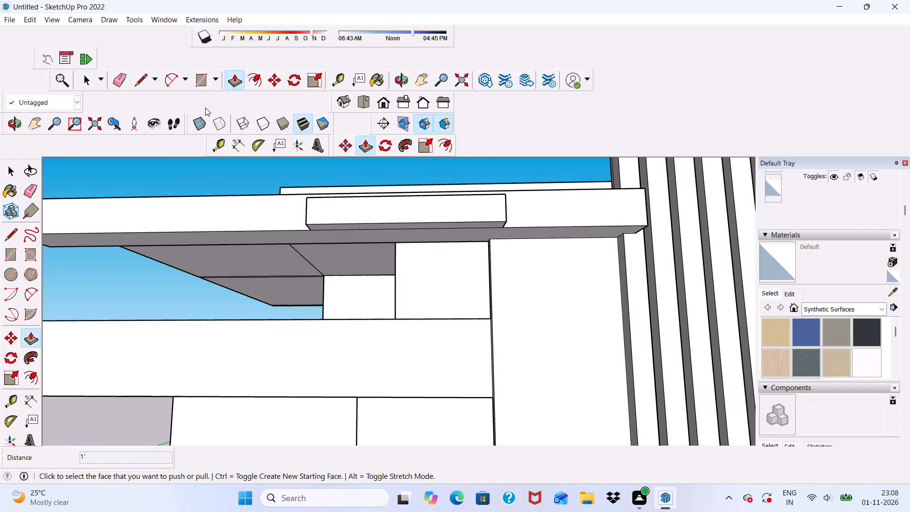
scroll(437, 223, down, 1)
middle_drag(488, 237, 473, 250)
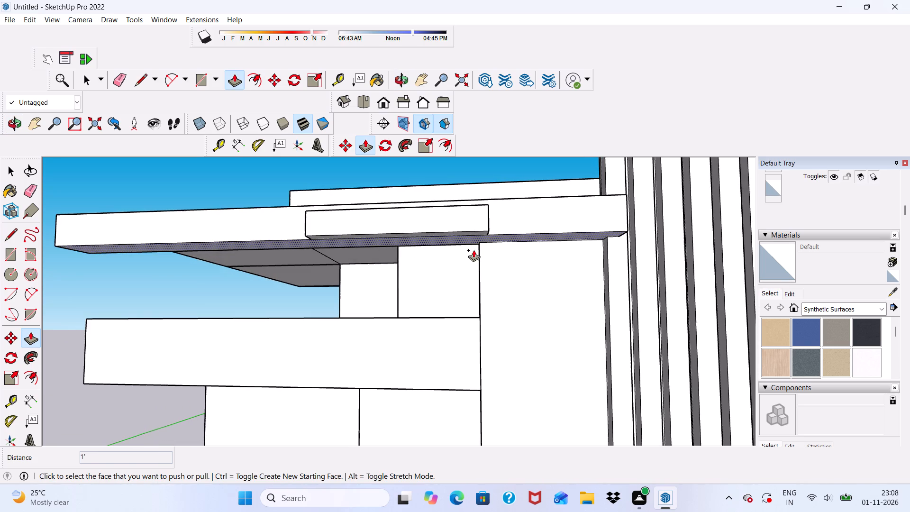
middle_drag(486, 243, 451, 256)
scroll(459, 235, up, 12)
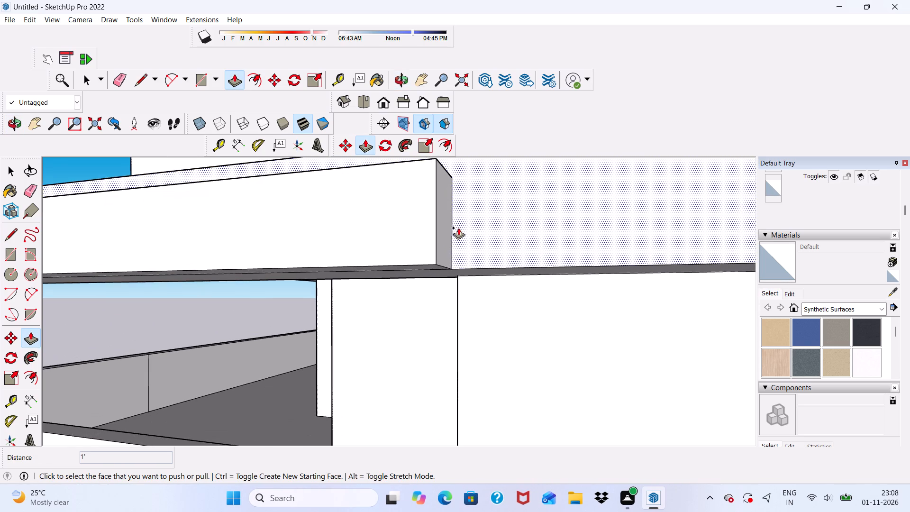
middle_drag(458, 228, 440, 231)
scroll(428, 232, up, 4)
click(424, 233)
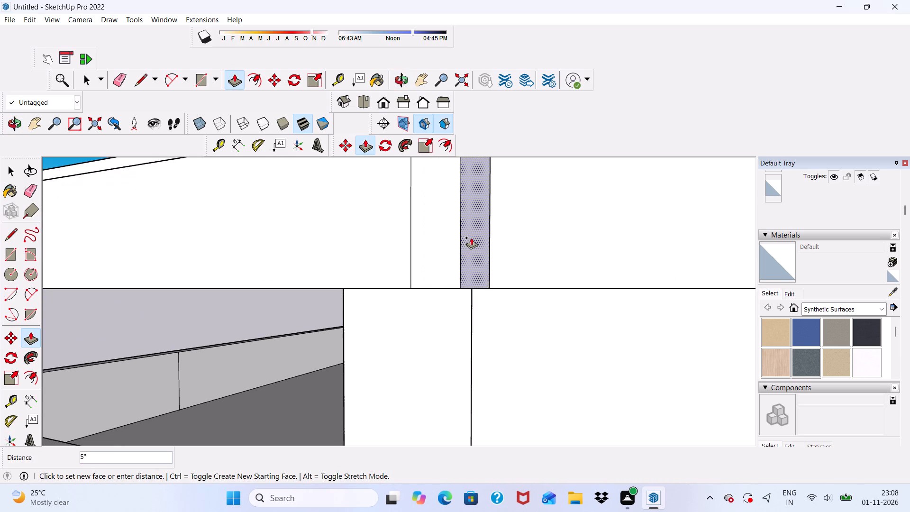
click(502, 228)
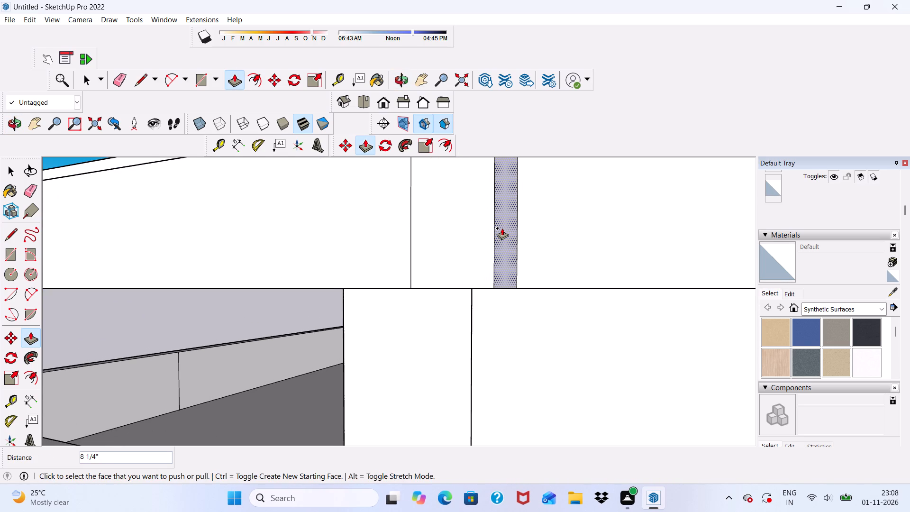
Push/Pull the underside of the block's new end segment down about 8' 7 7/16" to the balcony parapet's bottom edge, forming a post.
scroll(488, 257, down, 1)
middle_drag(488, 257, 565, 171)
scroll(514, 242, up, 2)
click(511, 229)
scroll(505, 257, down, 7)
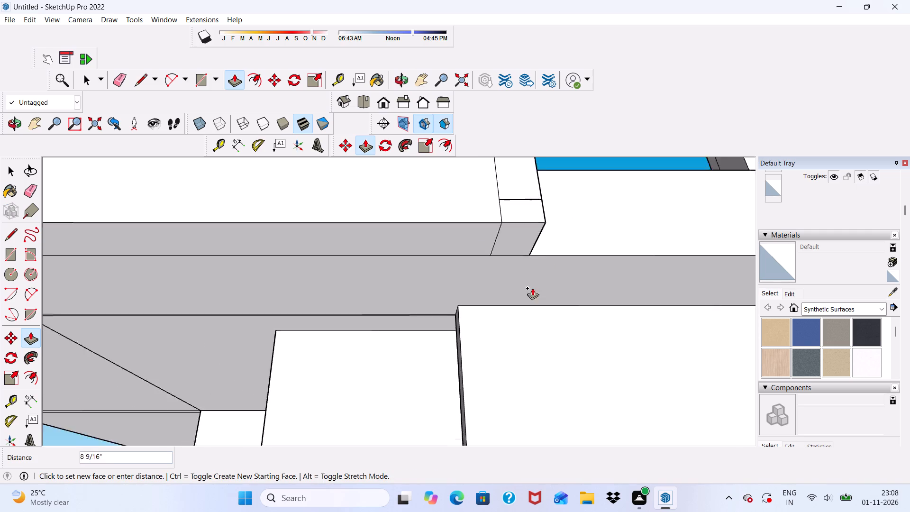
scroll(532, 288, down, 18)
scroll(551, 405, up, 5)
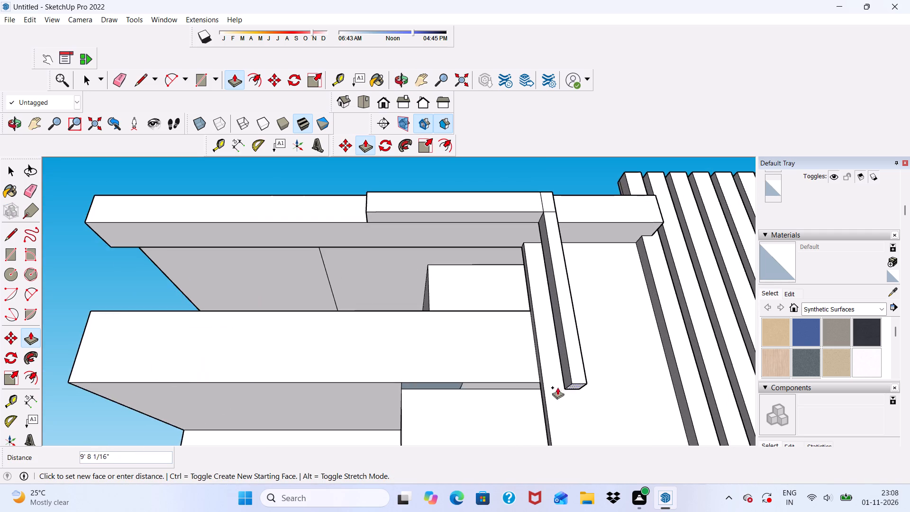
scroll(540, 375, up, 5)
scroll(538, 382, down, 1)
middle_drag(539, 382, 600, 410)
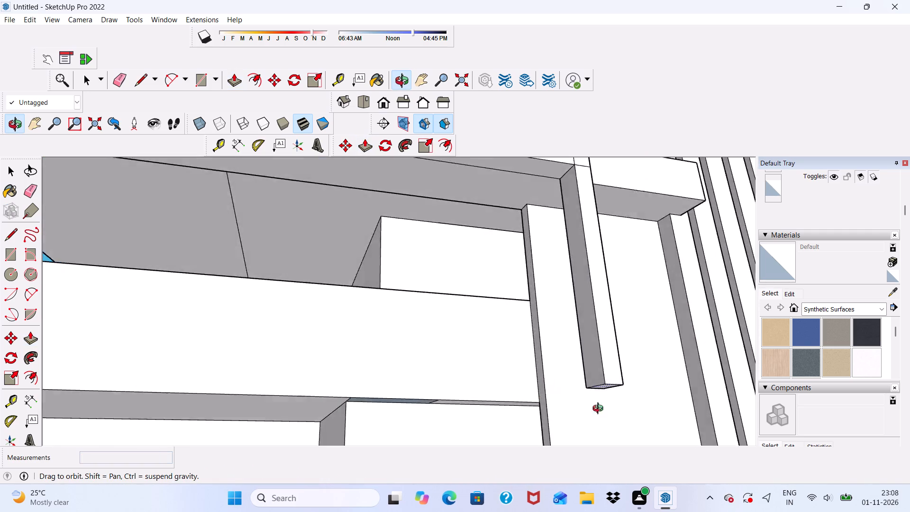
middle_drag(600, 410, 615, 456)
click(491, 406)
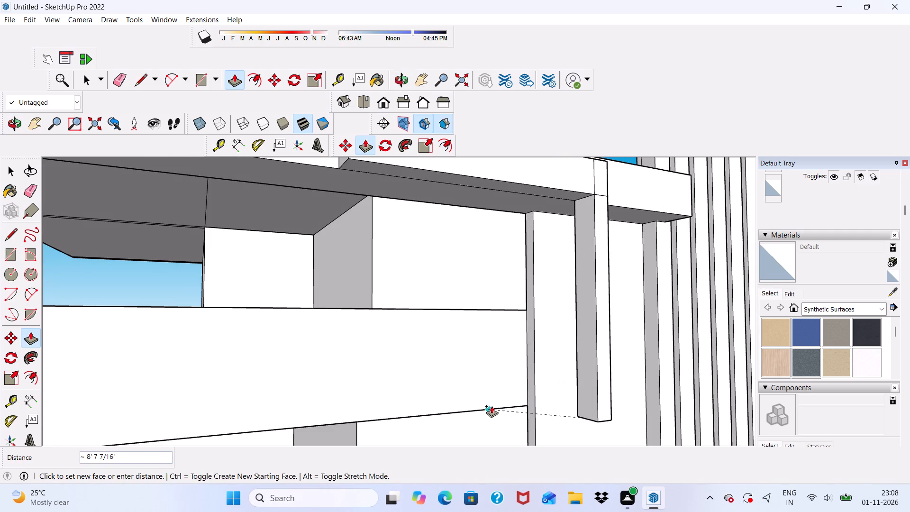
scroll(613, 379, down, 3)
middle_drag(613, 379, 520, 328)
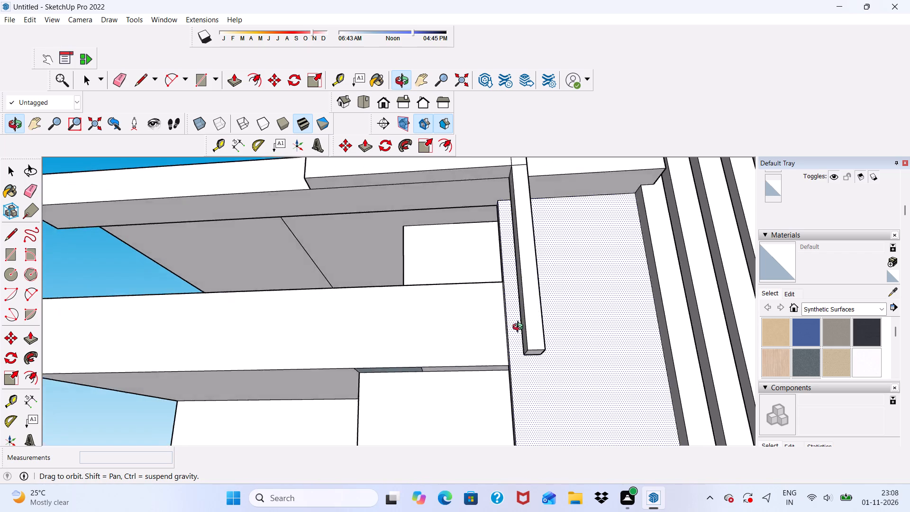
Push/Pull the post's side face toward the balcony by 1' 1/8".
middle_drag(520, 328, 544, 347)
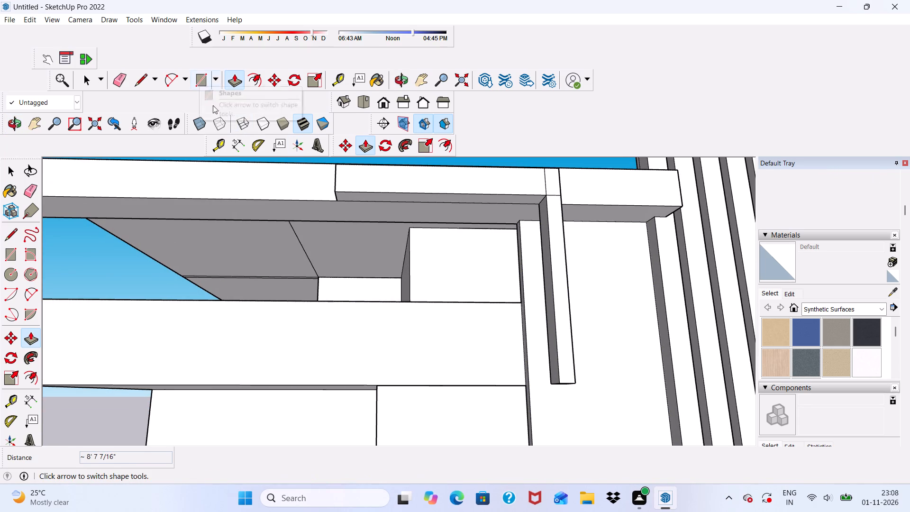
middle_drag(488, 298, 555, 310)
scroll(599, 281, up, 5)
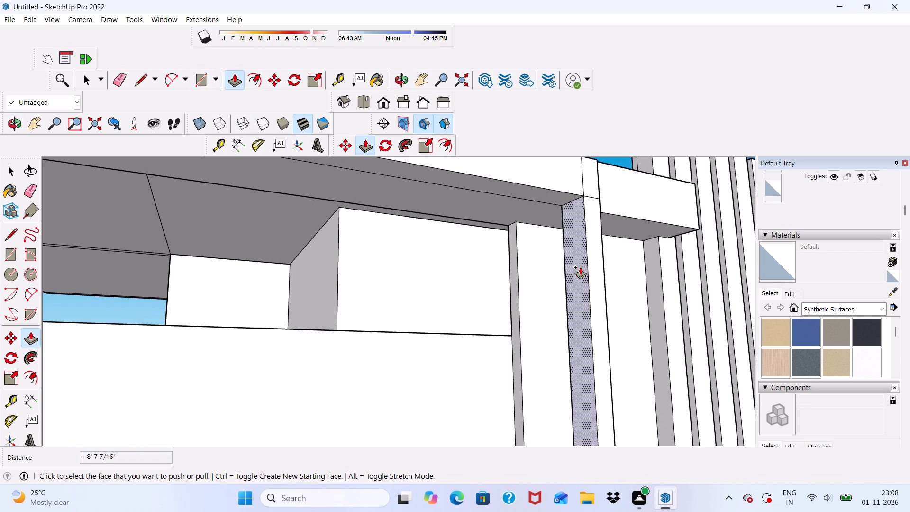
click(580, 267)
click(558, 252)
Examine the widened post and projecting block against the roof beam, balcony parapet and stripped panel from several angles.
scroll(568, 211, down, 5)
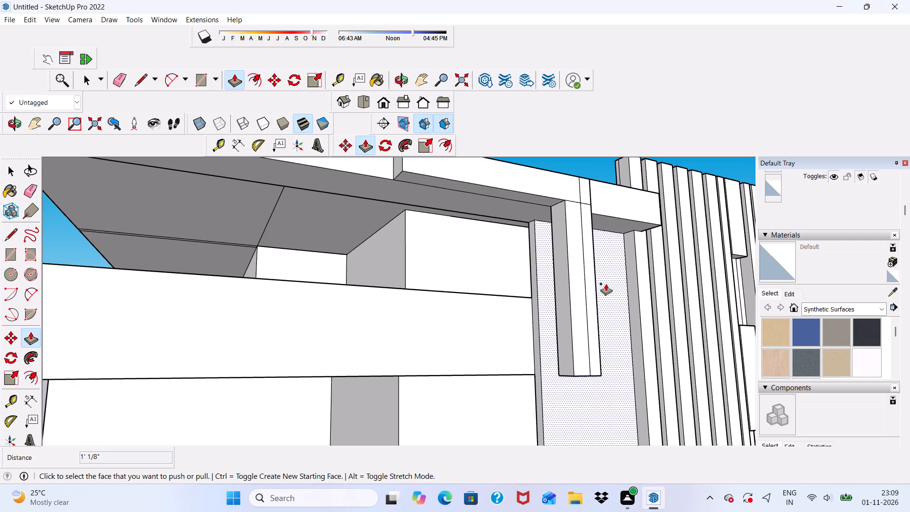
scroll(606, 283, down, 1)
middle_drag(606, 285, 550, 253)
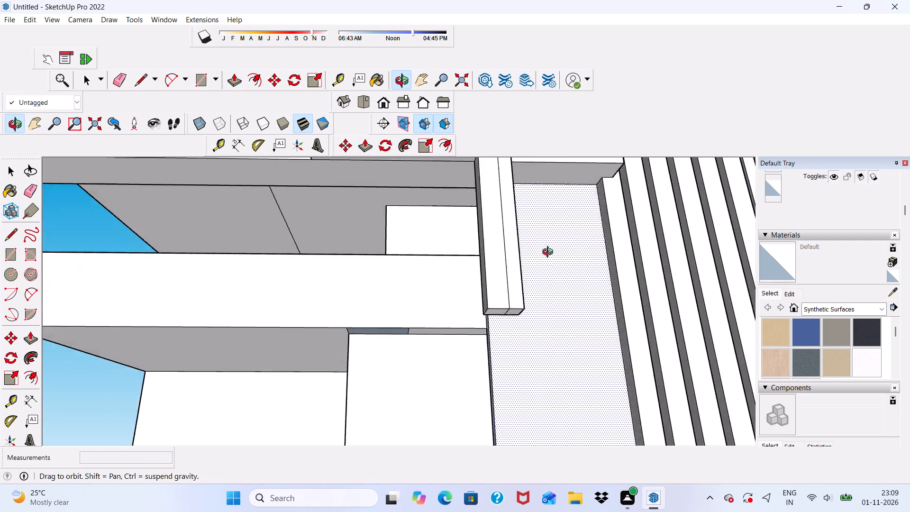
middle_drag(550, 253, 624, 252)
middle_drag(605, 283, 582, 276)
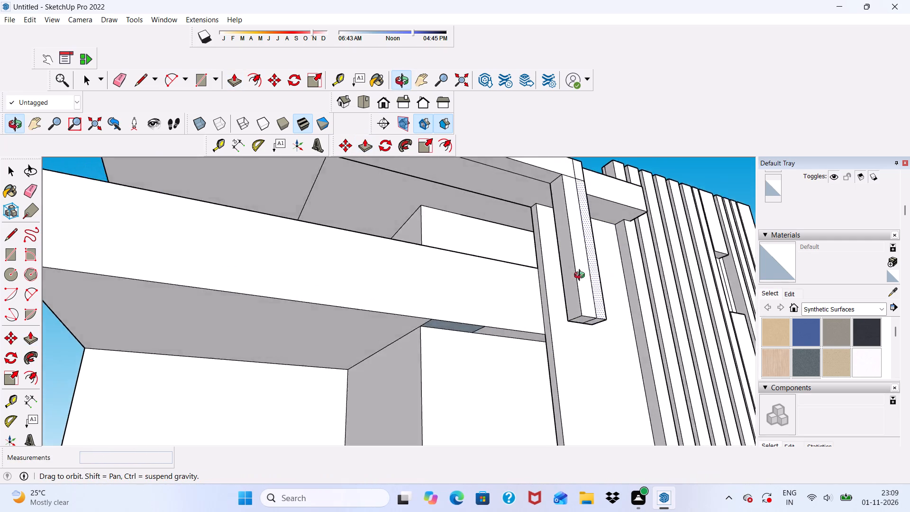
middle_drag(582, 276, 573, 301)
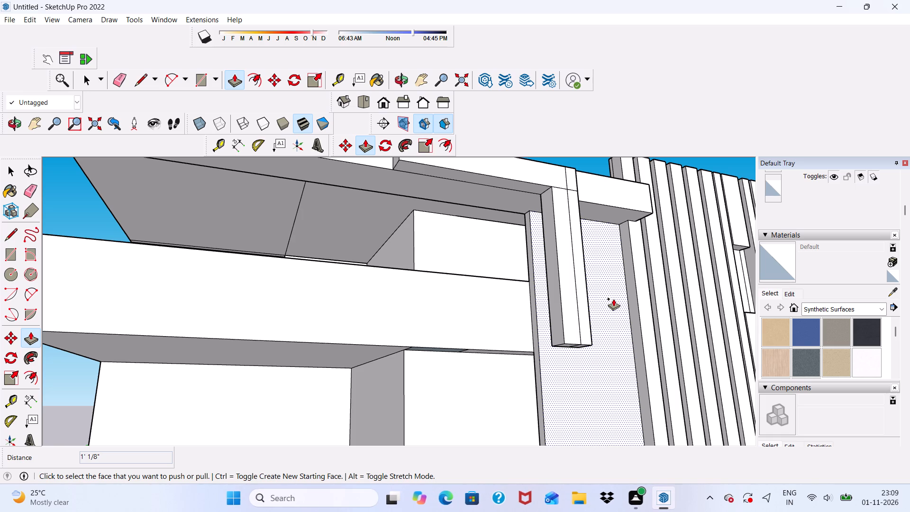
scroll(611, 324, down, 3)
middle_drag(523, 314, 454, 304)
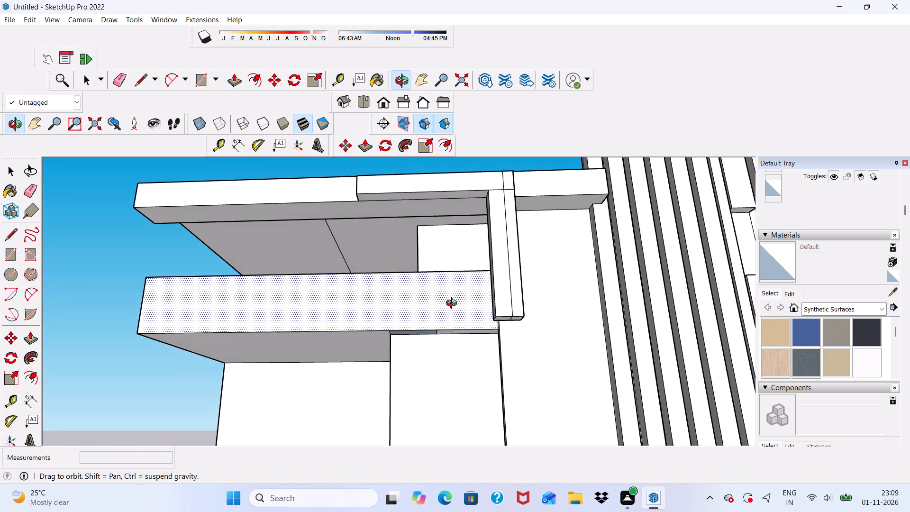
middle_drag(454, 304, 530, 283)
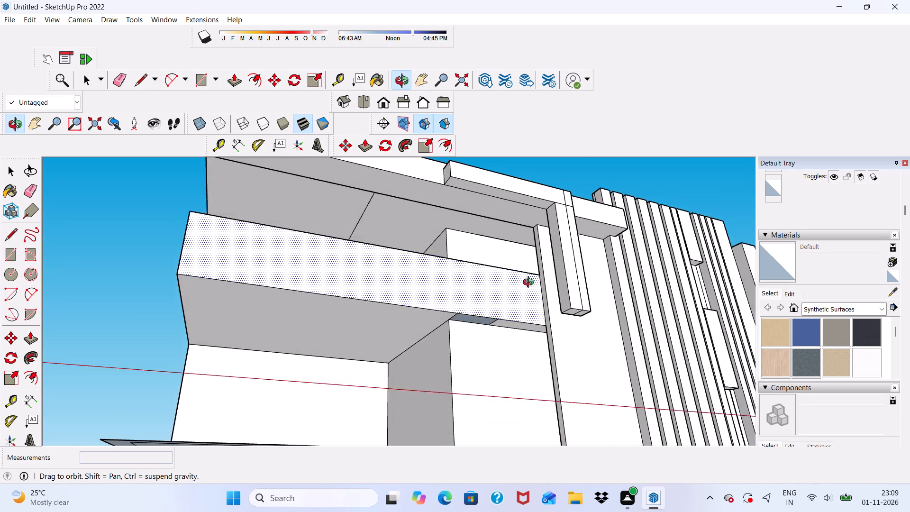
middle_drag(530, 283, 434, 338)
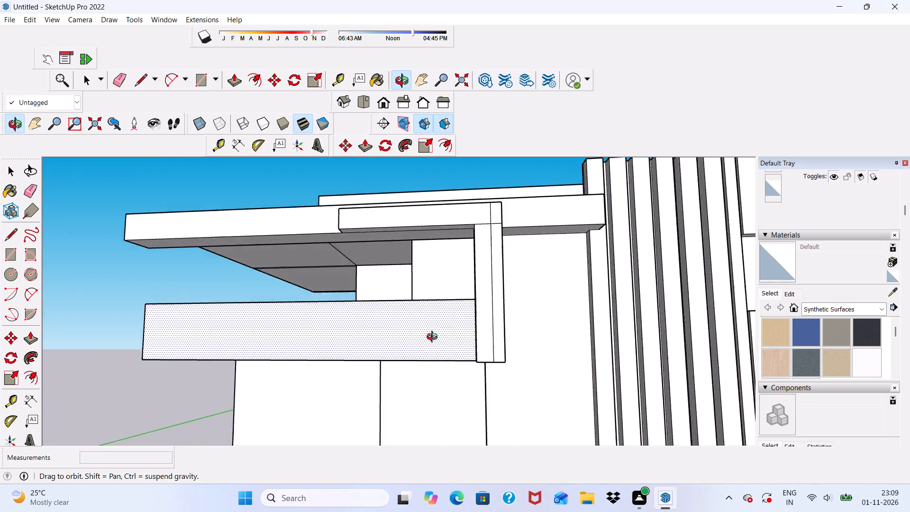
middle_drag(434, 338, 455, 345)
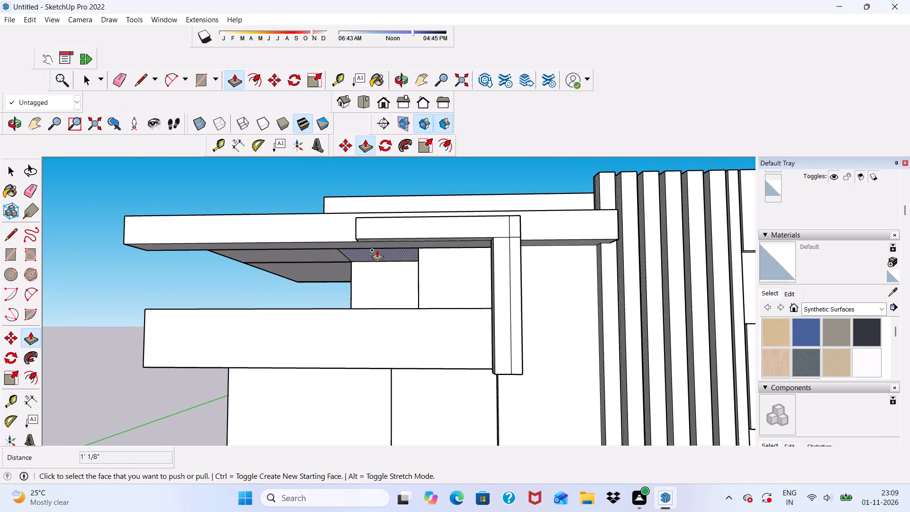
scroll(377, 250, up, 4)
middle_drag(474, 326, 594, 345)
scroll(616, 302, up, 1)
scroll(601, 254, down, 4)
middle_drag(601, 391, 601, 391)
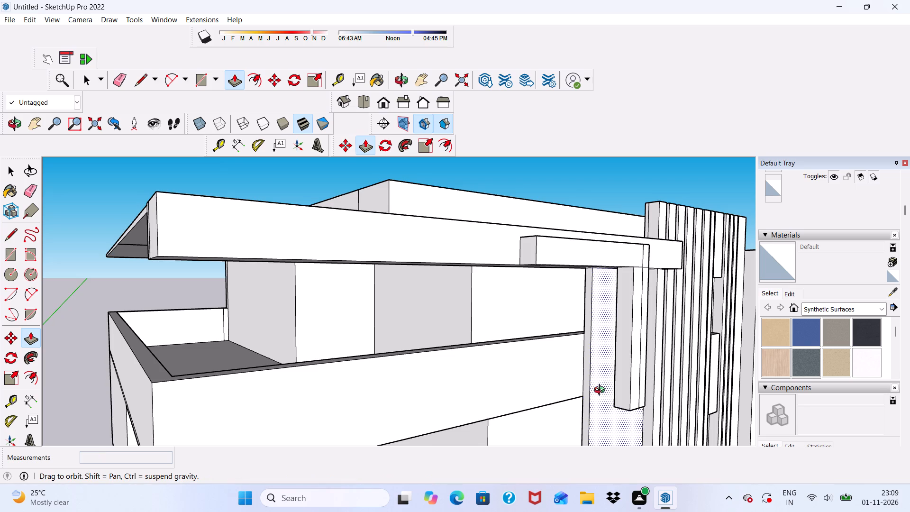
middle_drag(601, 391, 592, 383)
scroll(588, 378, up, 1)
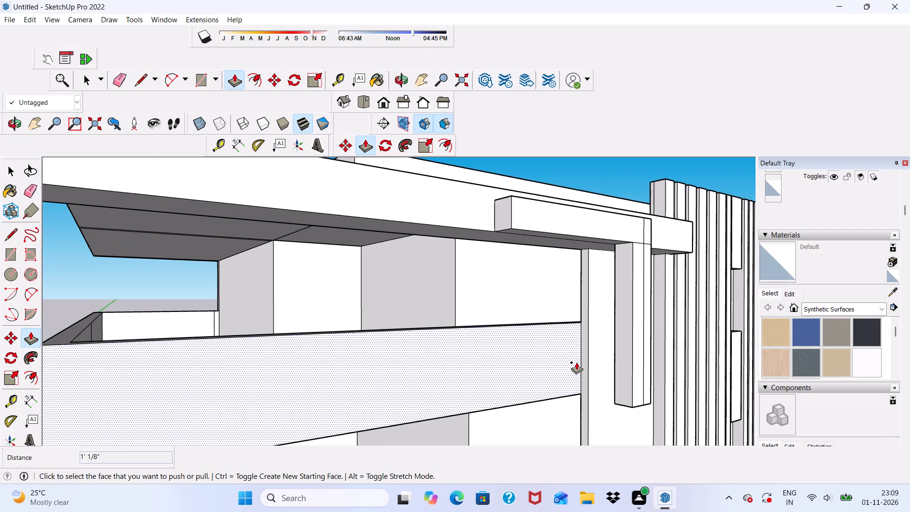
scroll(578, 366, down, 3)
middle_drag(580, 373, 522, 365)
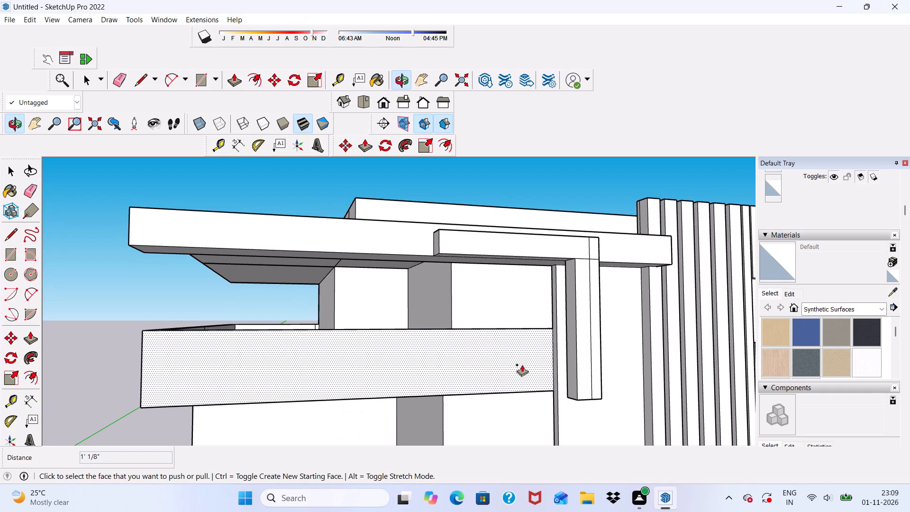
Undo the post's widening, the post, the block's end segment, the projecting block and its rectangle on the roof beam.
key(ctrl+z)
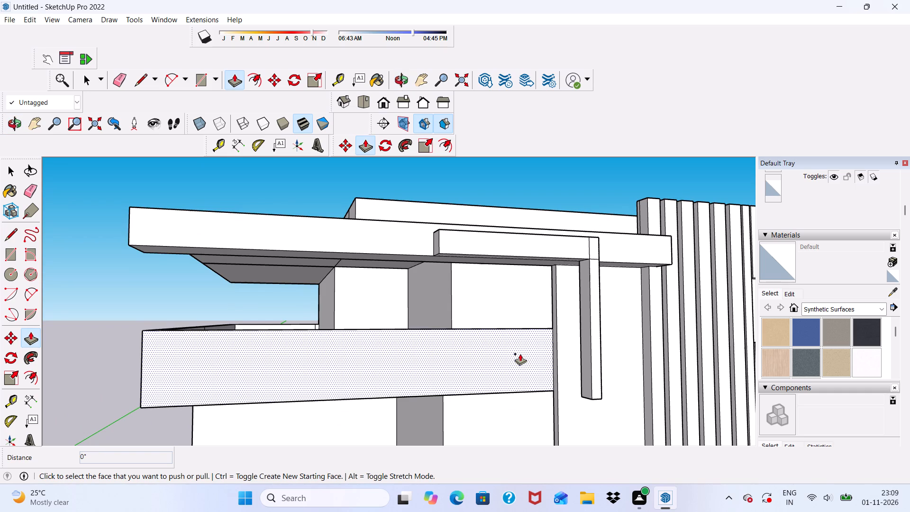
key(ctrl+z)
key(ctrl+z)
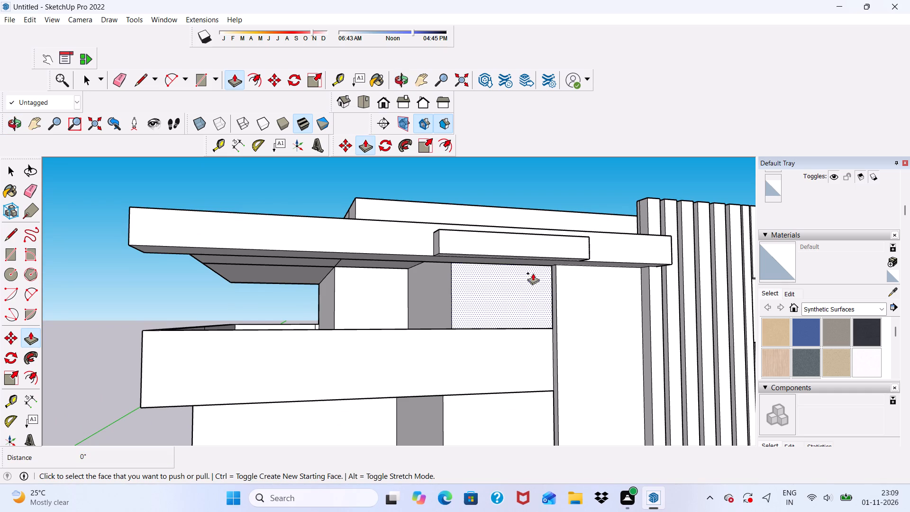
key(ctrl+z)
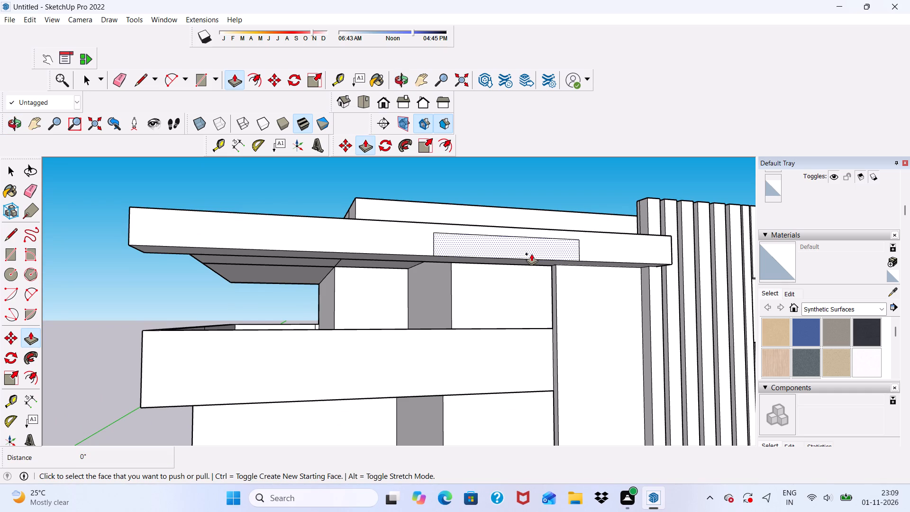
key(ctrl+z)
key(space)
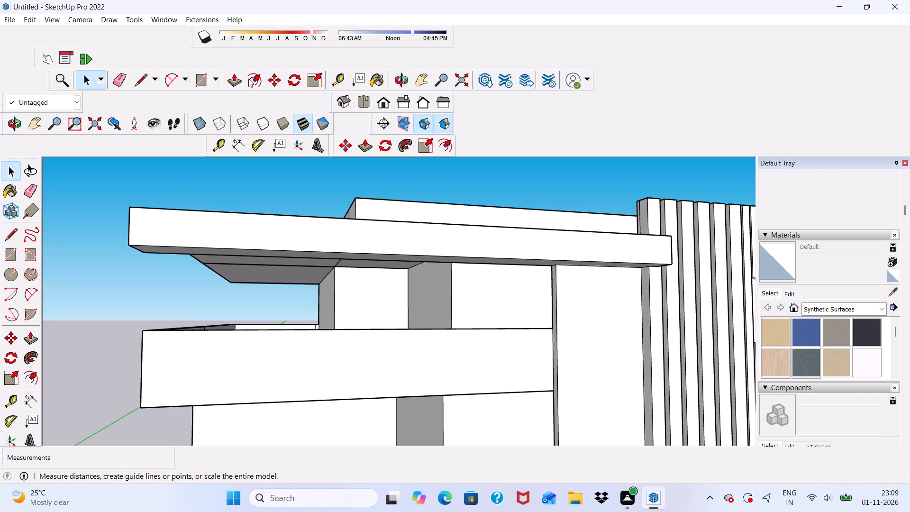
Adjust the roof beam's depth with two Push/Pulls of its front face, about 1' 2 1/8" and 4 1/8".
click(228, 76)
middle_drag(463, 245, 355, 286)
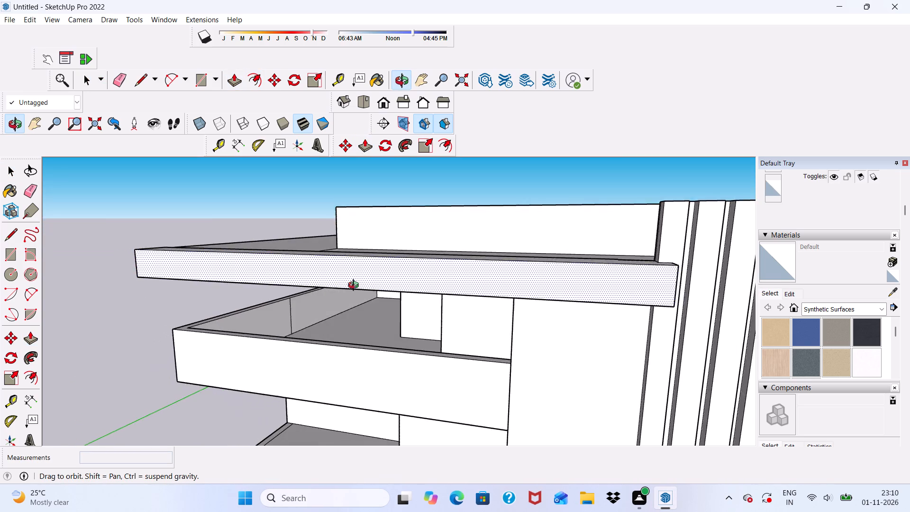
middle_drag(355, 286, 322, 291)
drag(407, 277, 418, 274)
middle_drag(418, 274, 308, 236)
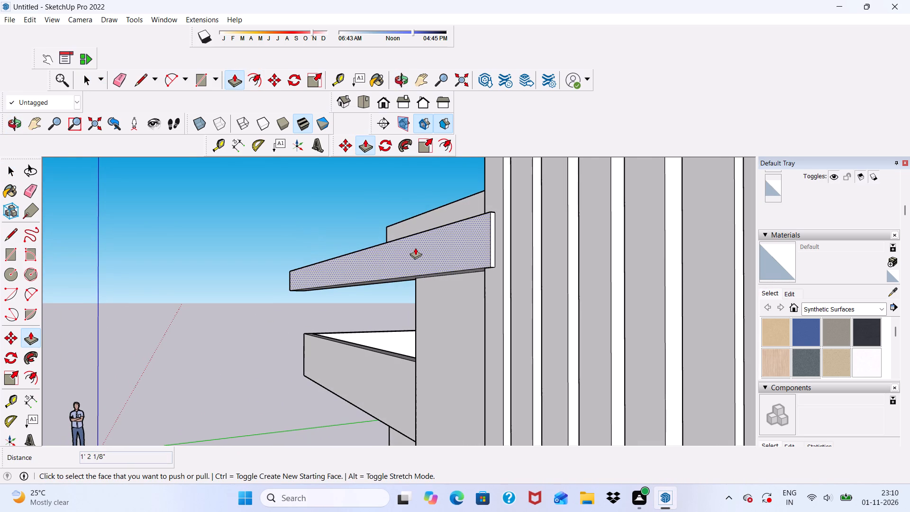
click(455, 237)
click(448, 237)
Push/Pull the plain wall face between the balcony and the strips outward about 1 1/4".
scroll(430, 227, down, 2)
middle_drag(430, 228, 449, 213)
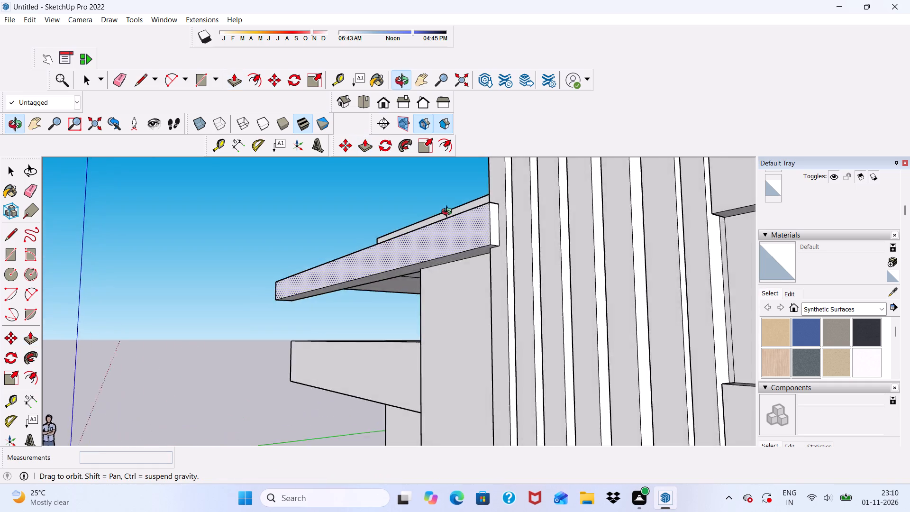
middle_drag(449, 213, 583, 211)
middle_drag(492, 254, 531, 233)
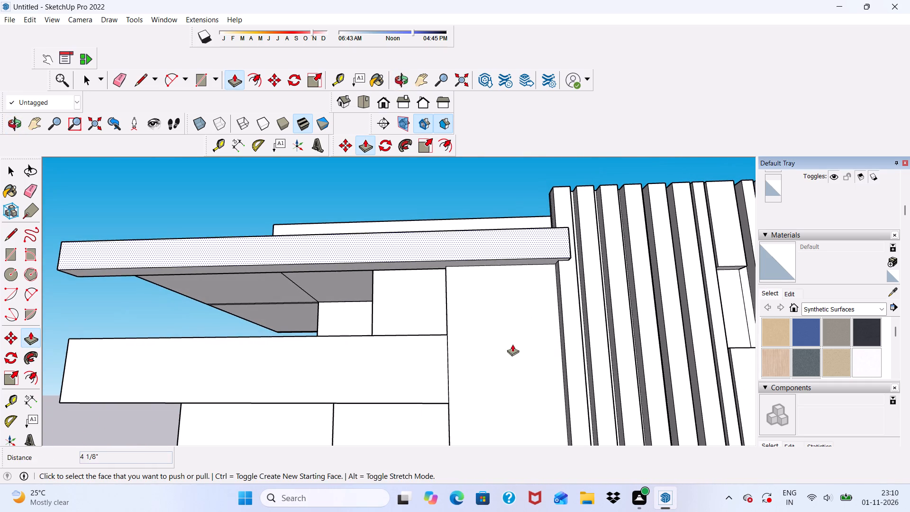
middle_drag(489, 327, 568, 359)
scroll(489, 327, down, 1)
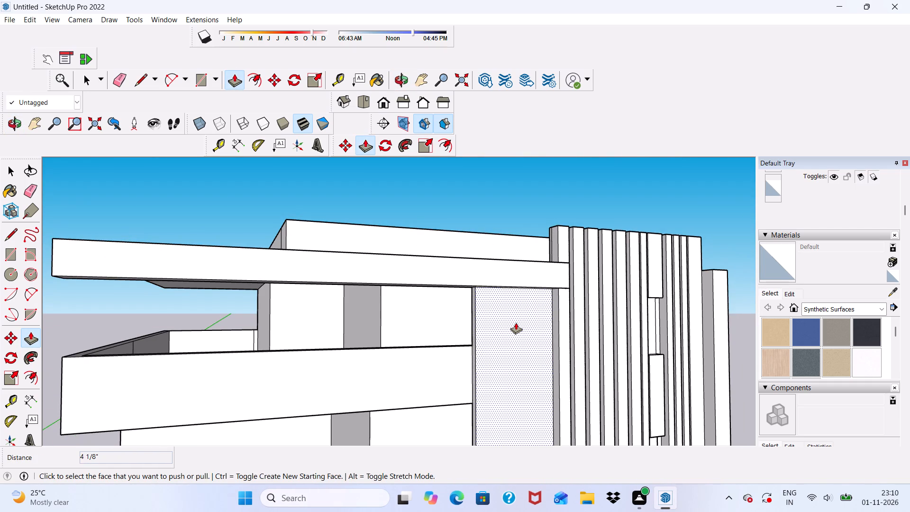
scroll(522, 326, up, 5)
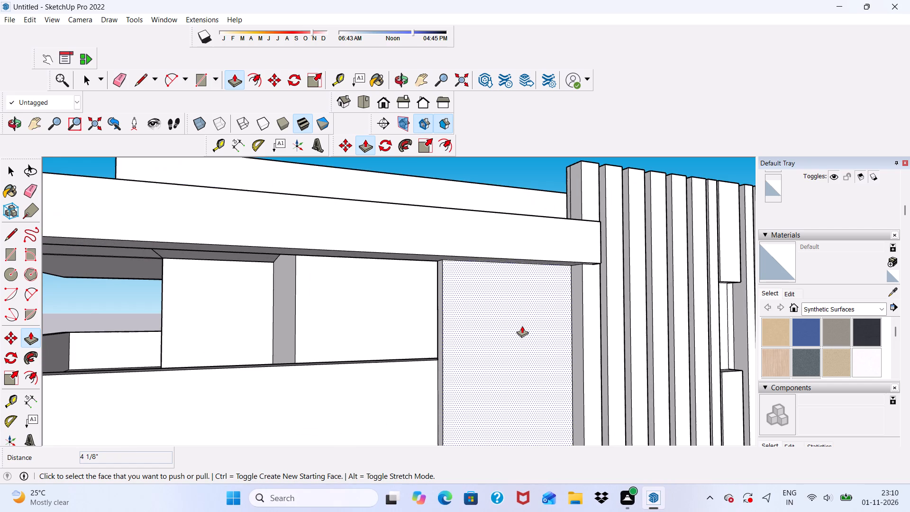
click(475, 334)
click(477, 331)
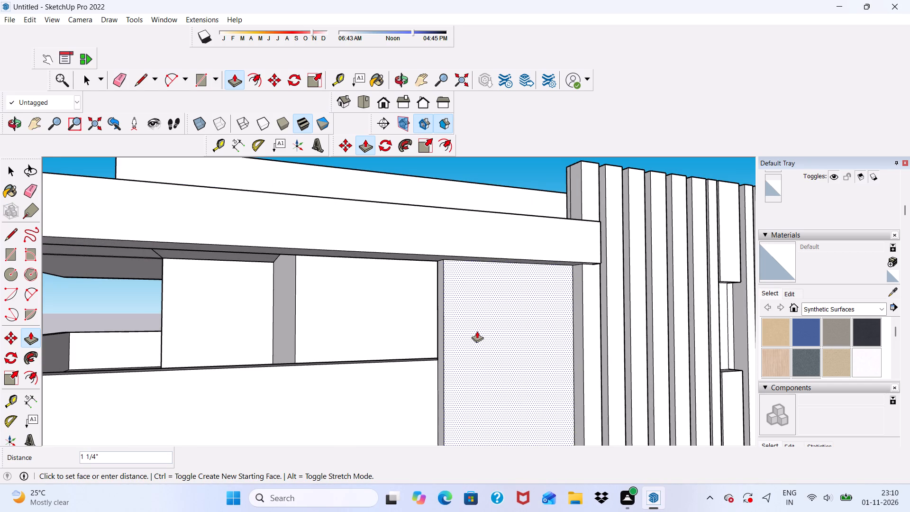
Draw a full-height rectangle about 10' 7" by 1' 11 3/16" on the roof beam's front face, above the balcony.
scroll(482, 344, down, 4)
middle_drag(472, 345, 559, 356)
middle_drag(500, 358, 445, 333)
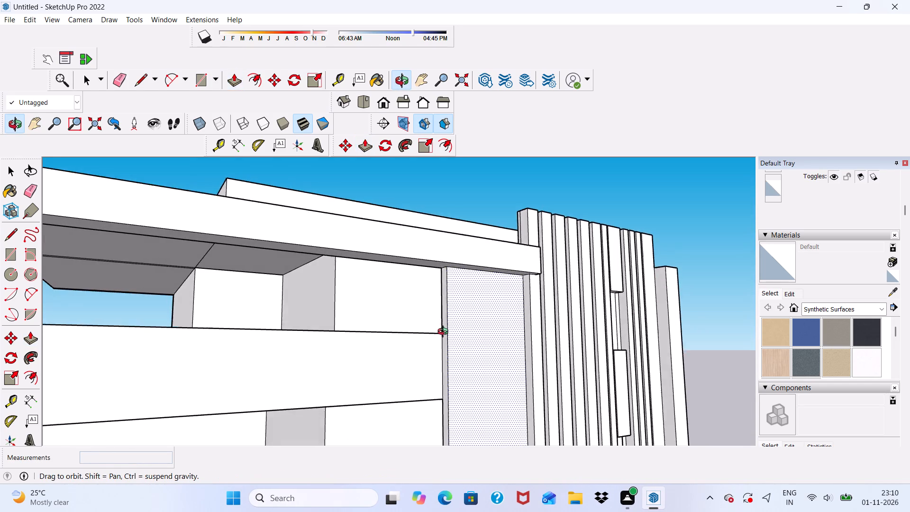
middle_drag(445, 333, 439, 325)
middle_drag(467, 252, 316, 308)
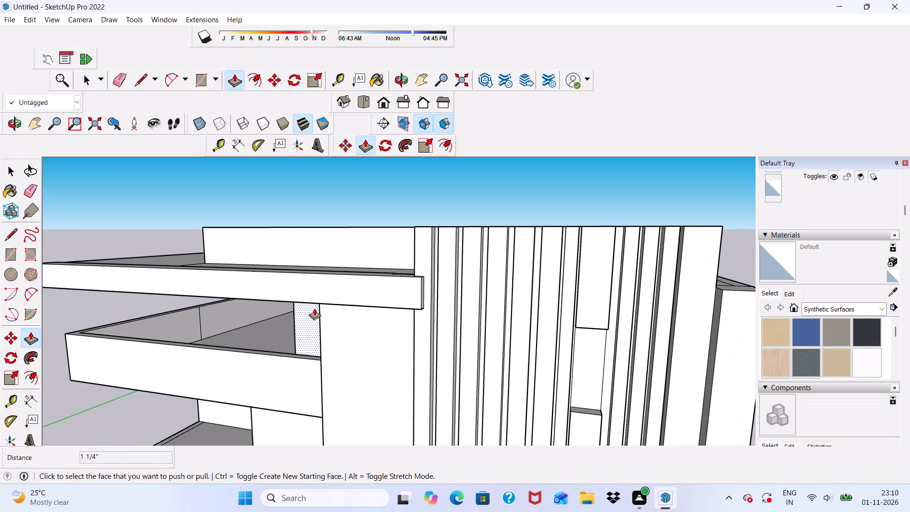
middle_drag(314, 306, 335, 288)
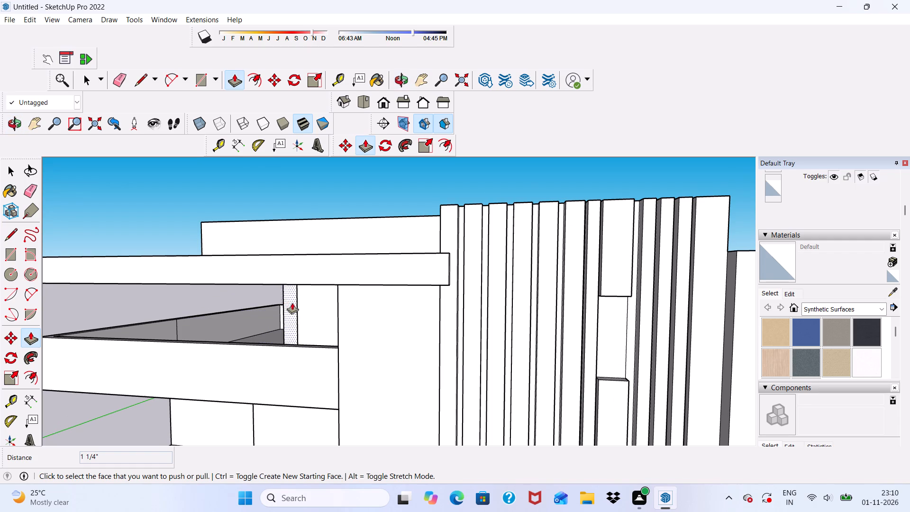
scroll(334, 324, down, 1)
middle_drag(336, 327, 362, 343)
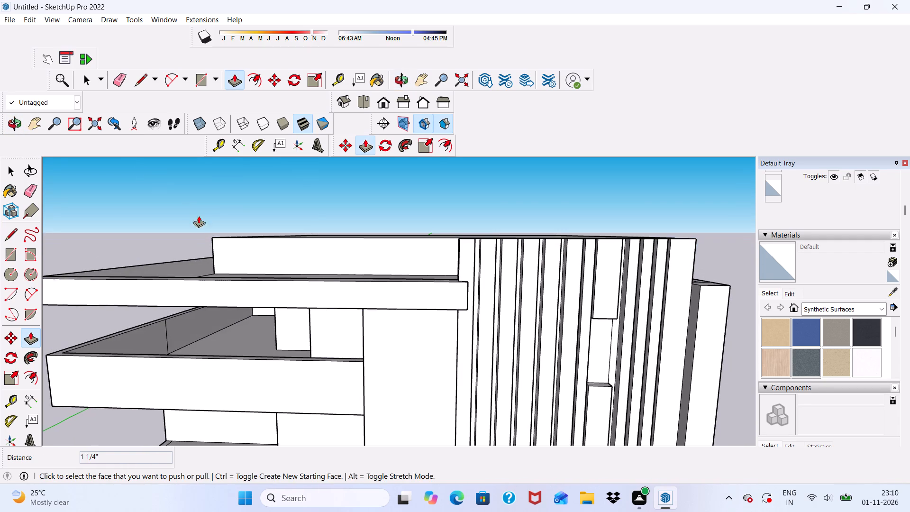
click(195, 80)
scroll(255, 303, up, 5)
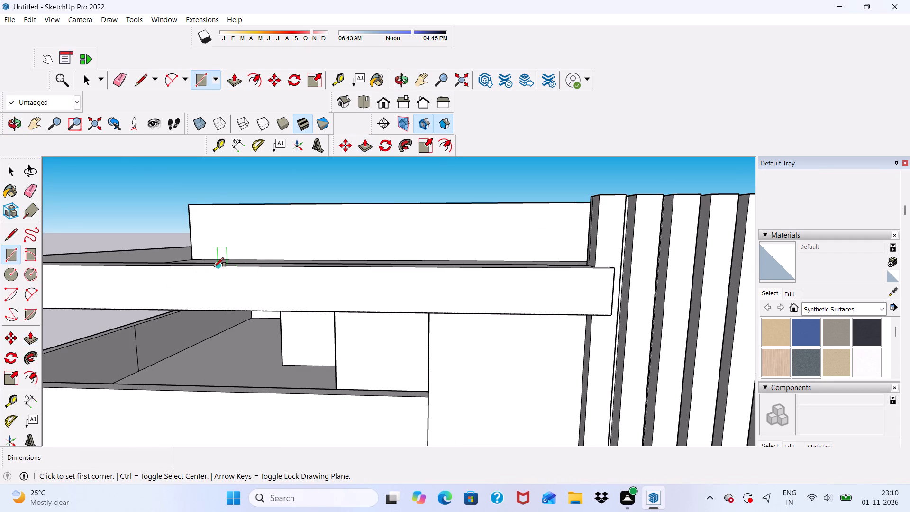
click(204, 268)
scroll(206, 294, up, 4)
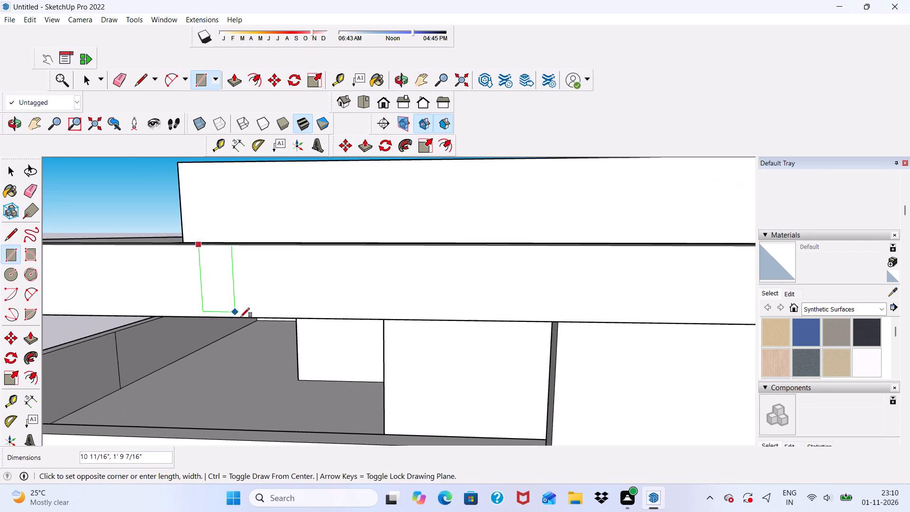
scroll(240, 317, up, 1)
scroll(276, 274, down, 5)
scroll(374, 301, up, 3)
scroll(482, 308, down, 4)
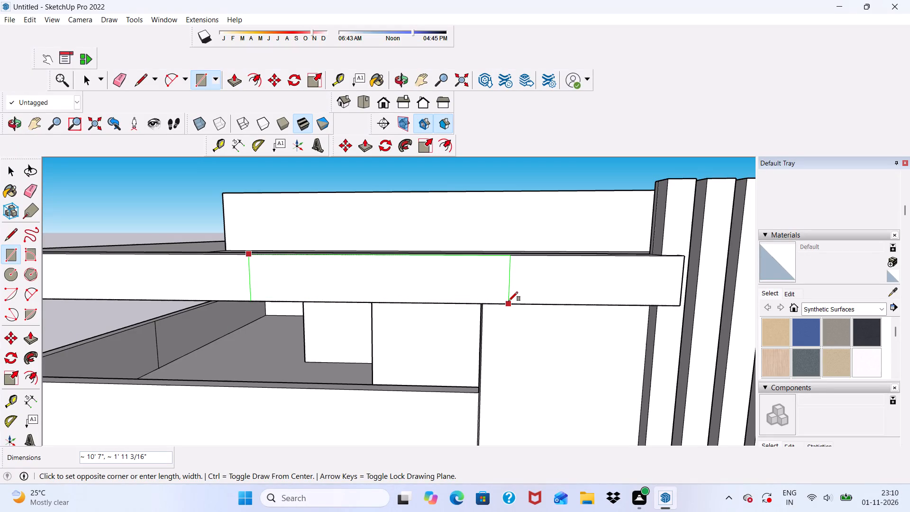
click(509, 301)
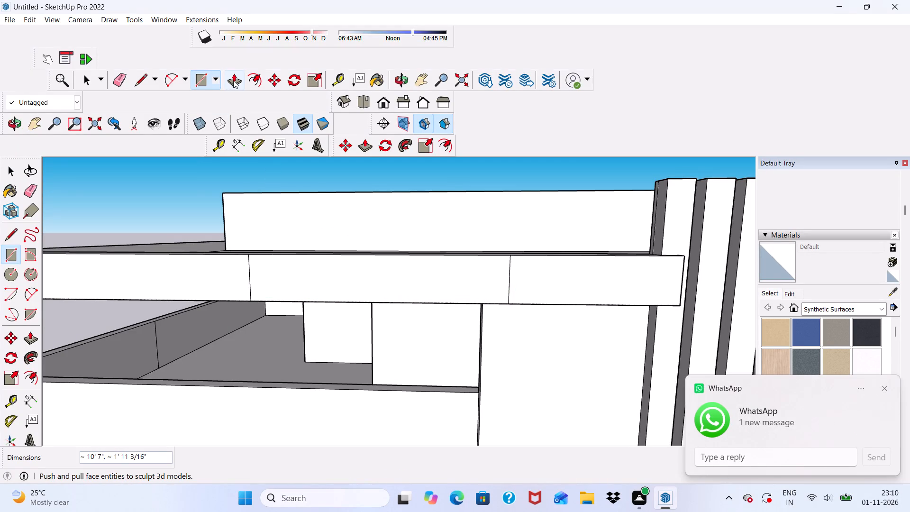
Push/Pull the new rectangle on the roof beam's front face outward 1'.
click(233, 80)
click(366, 297)
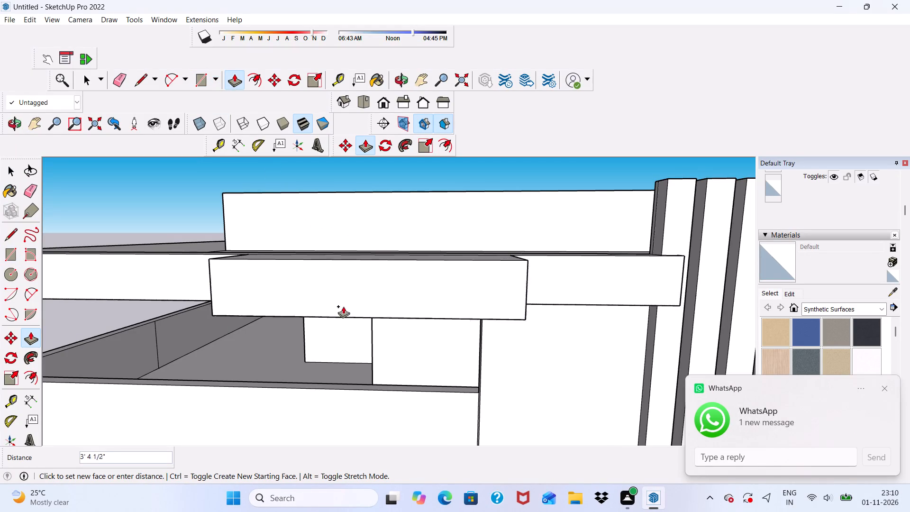
scroll(337, 315, down, 3)
middle_drag(335, 343, 322, 408)
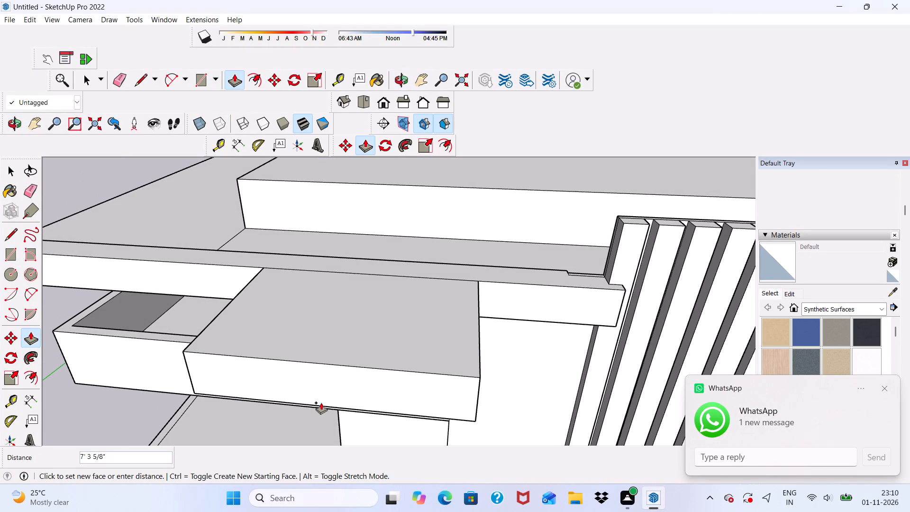
text(1')
key(Return)
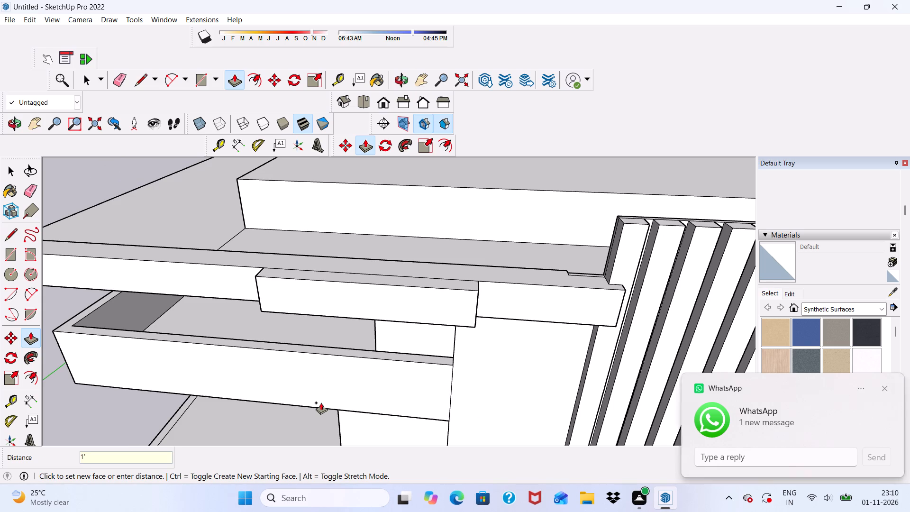
Draw a 1' by 10" rectangle on the underside of the projecting roof beam block, at its end nearest the strips.
scroll(324, 402, down, 2)
middle_drag(339, 389, 357, 283)
scroll(450, 225, up, 5)
middle_drag(457, 238, 471, 208)
scroll(457, 229, up, 5)
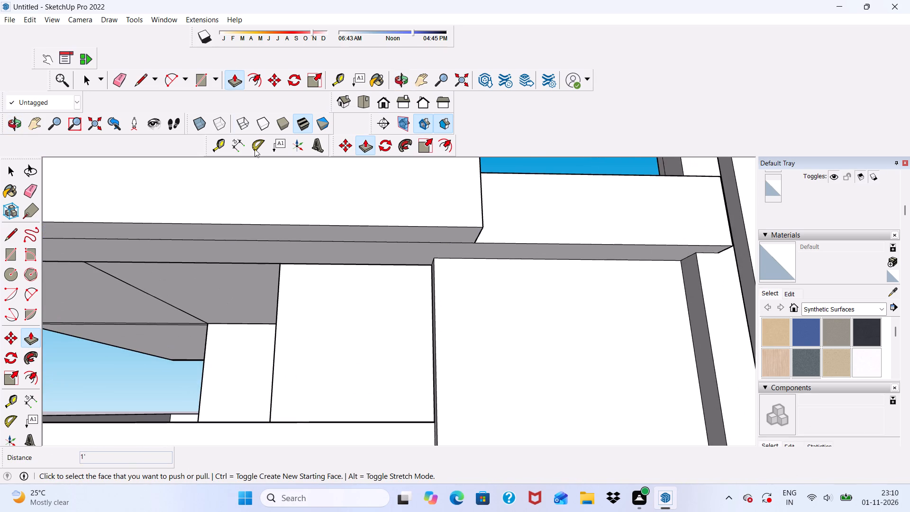
click(206, 78)
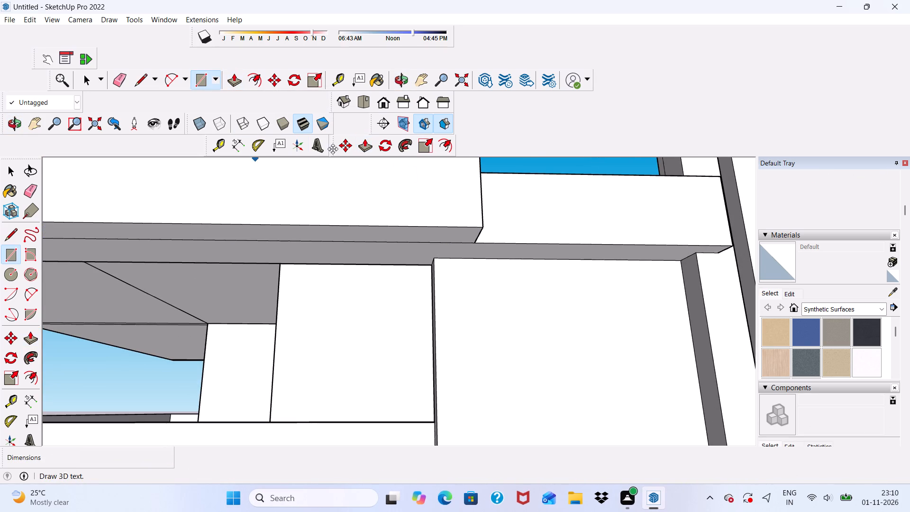
scroll(436, 192, down, 1)
middle_drag(441, 196, 468, 195)
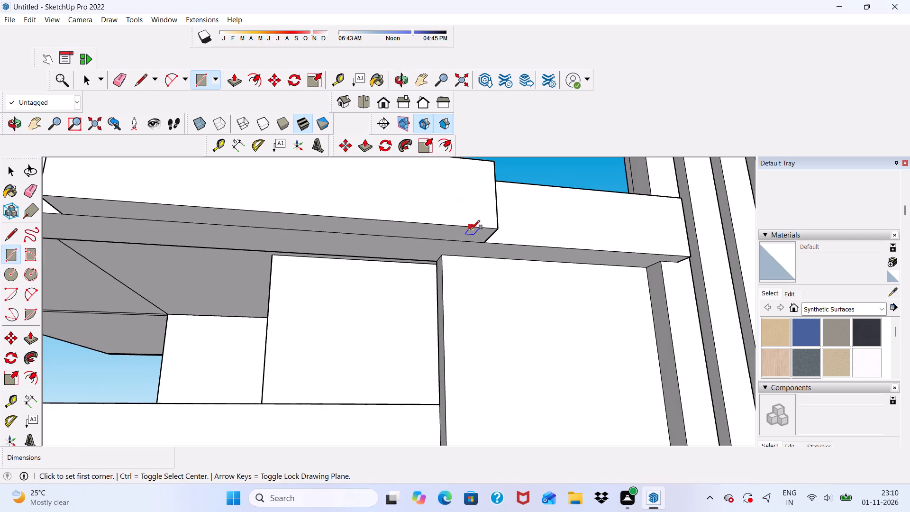
scroll(475, 244, up, 6)
scroll(505, 218, up, 3)
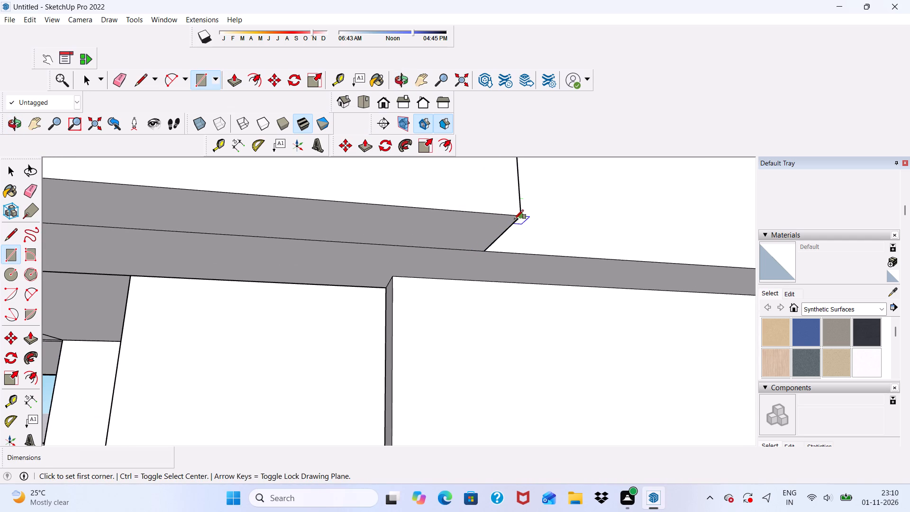
click(514, 218)
scroll(431, 249, up, 4)
click(406, 243)
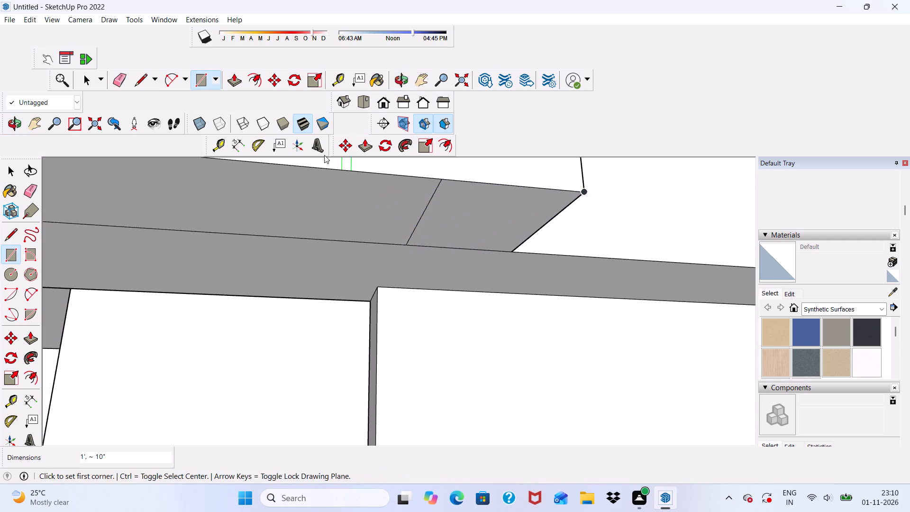
Push/Pull the underside rectangle down about 8' 7 7/16" to the balcony parapet's bottom edge, forming a vertical frame leg.
click(235, 82)
click(463, 218)
scroll(462, 269, down, 7)
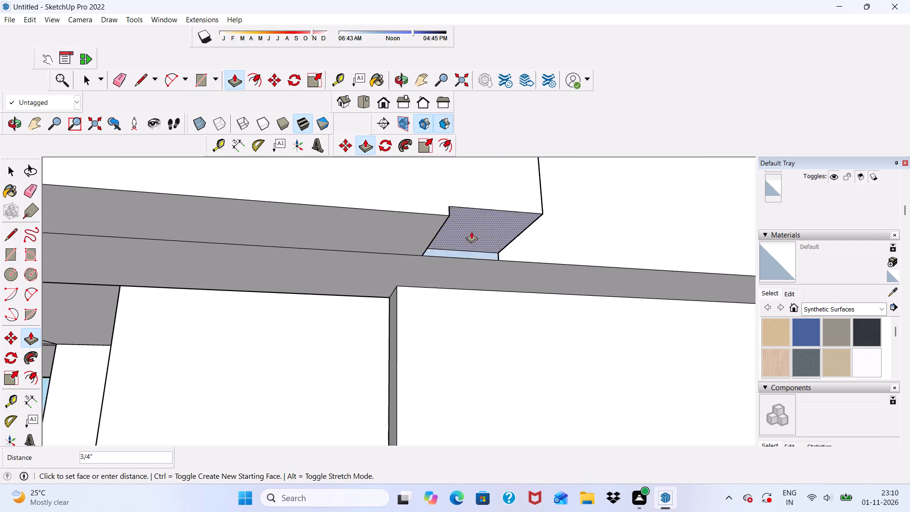
scroll(471, 231, down, 15)
scroll(467, 431, up, 7)
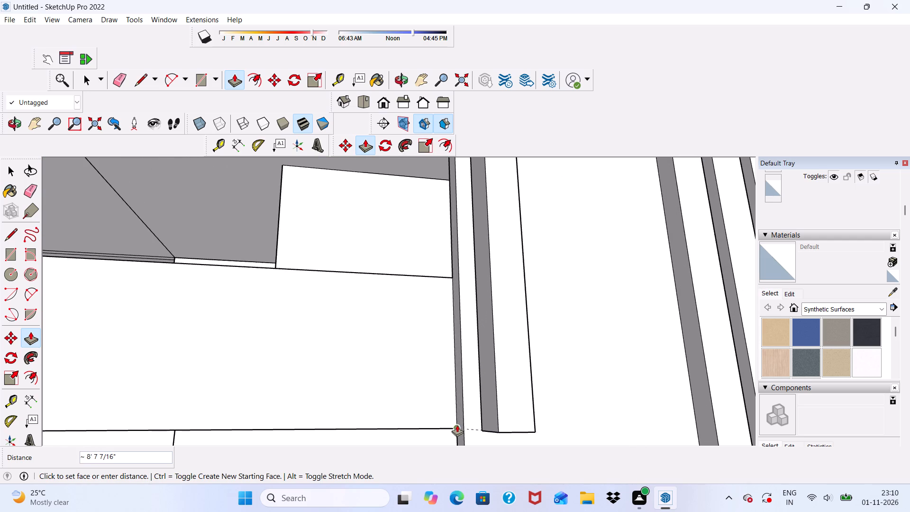
scroll(459, 424, down, 1)
click(459, 424)
Push/Pull the rear face of the frame leg about 1' 4 1/8" back to the wall.
middle_drag(465, 409, 415, 399)
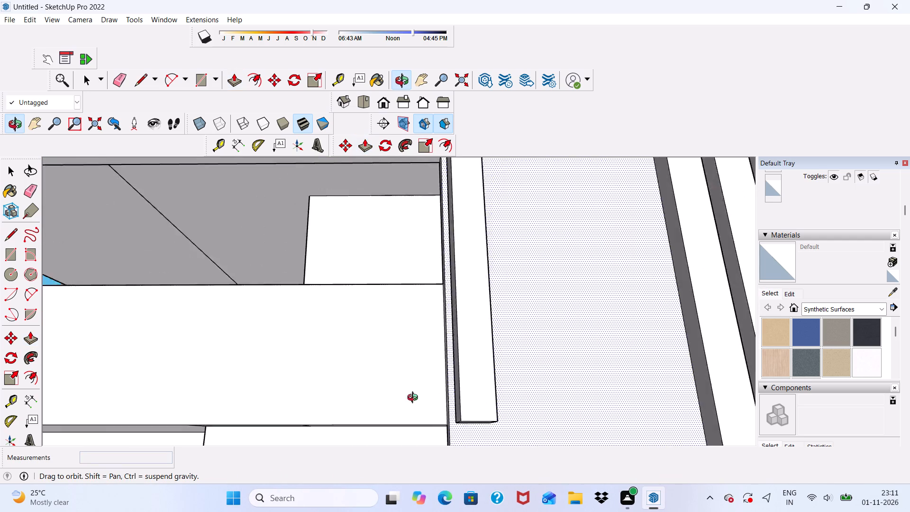
middle_drag(415, 399, 214, 420)
scroll(320, 290, up, 4)
scroll(342, 276, down, 1)
middle_drag(479, 282, 631, 288)
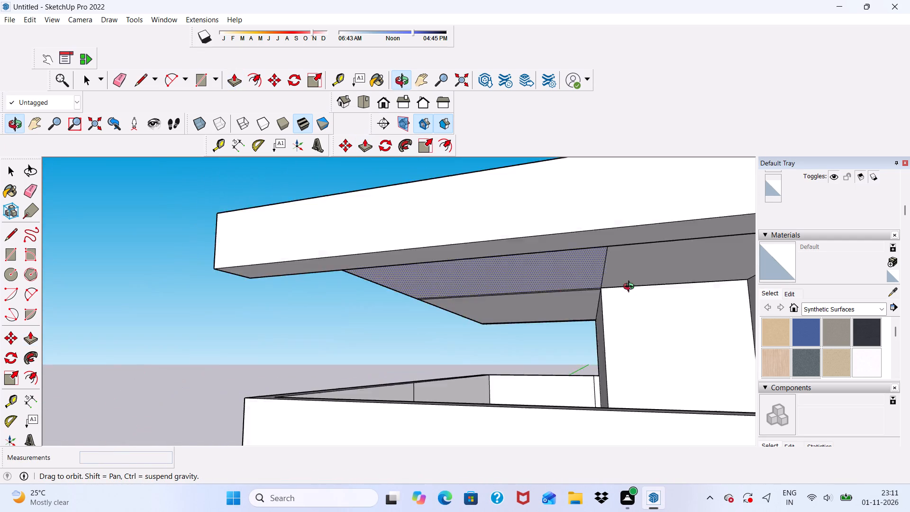
middle_drag(631, 288, 742, 316)
scroll(390, 286, down, 9)
middle_drag(574, 326, 628, 322)
scroll(603, 323, up, 3)
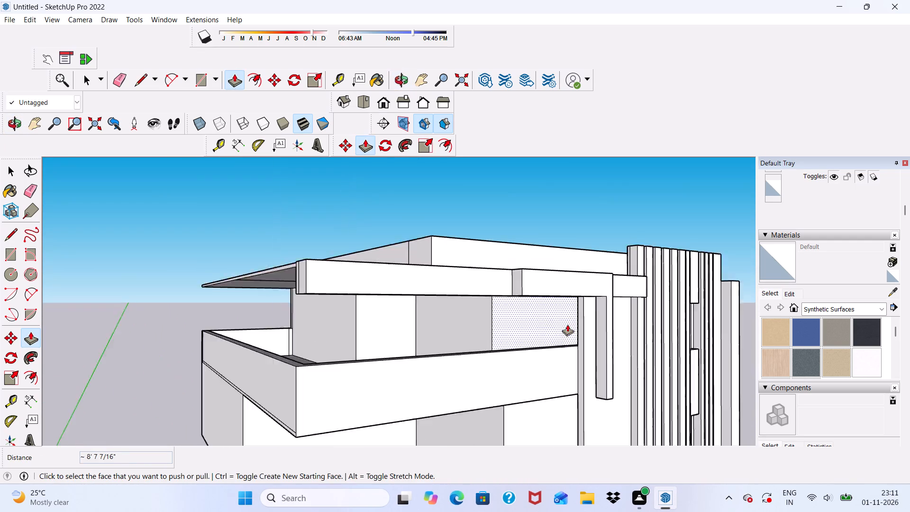
scroll(567, 324, up, 3)
middle_drag(557, 313, 646, 308)
scroll(611, 313, up, 6)
middle_drag(499, 316, 577, 314)
scroll(645, 299, up, 10)
click(646, 294)
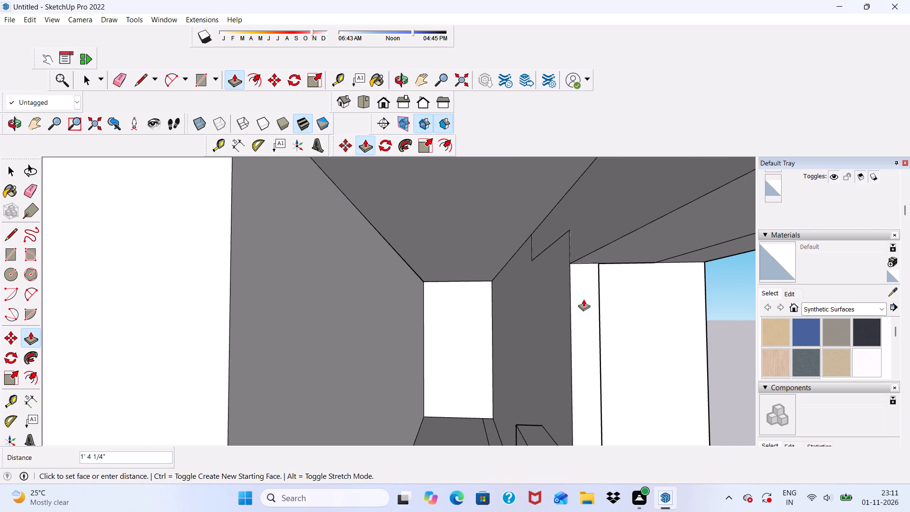
click(584, 299)
Draw a rectangle about 1' 10" by 2' 2" at the bottom of the frame leg's inner side face.
scroll(594, 293, down, 5)
middle_drag(650, 328, 460, 314)
scroll(448, 272, down, 9)
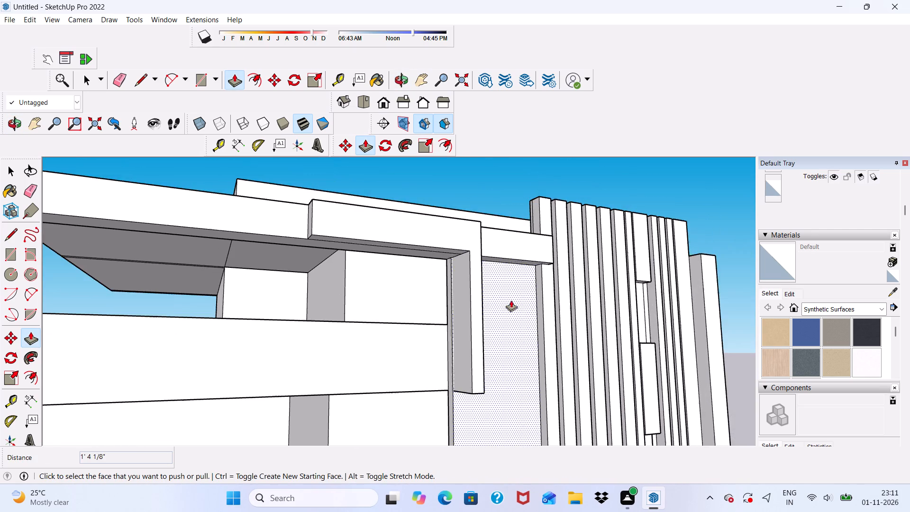
scroll(511, 300, down, 1)
middle_drag(510, 307, 437, 309)
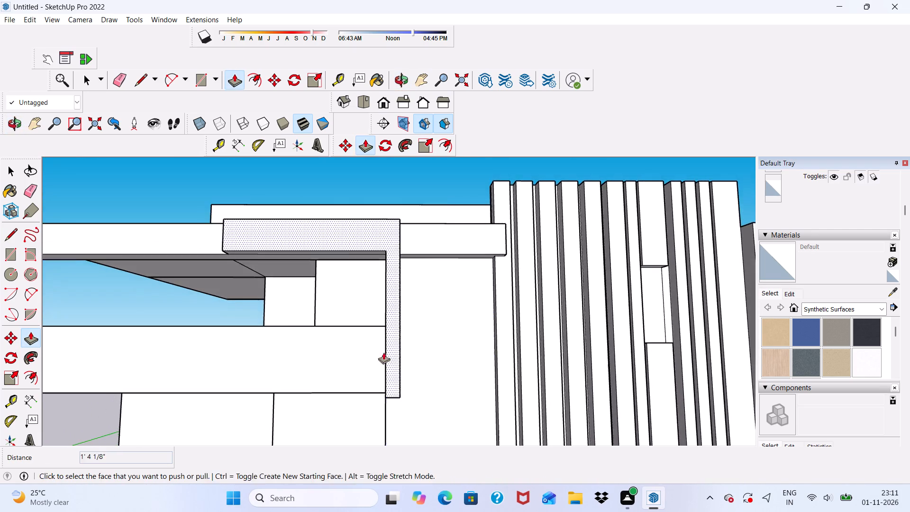
middle_drag(383, 352, 468, 336)
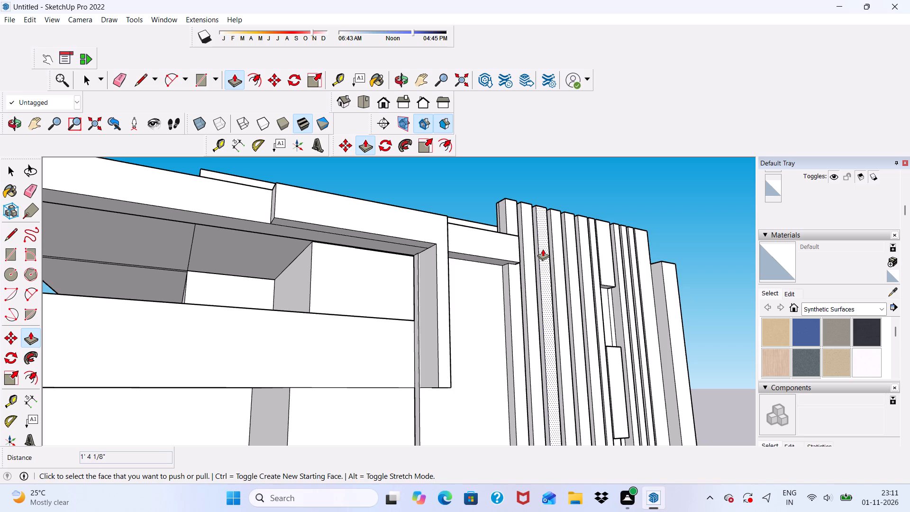
middle_drag(280, 255, 268, 272)
scroll(269, 271, down, 1)
middle_drag(374, 375, 400, 358)
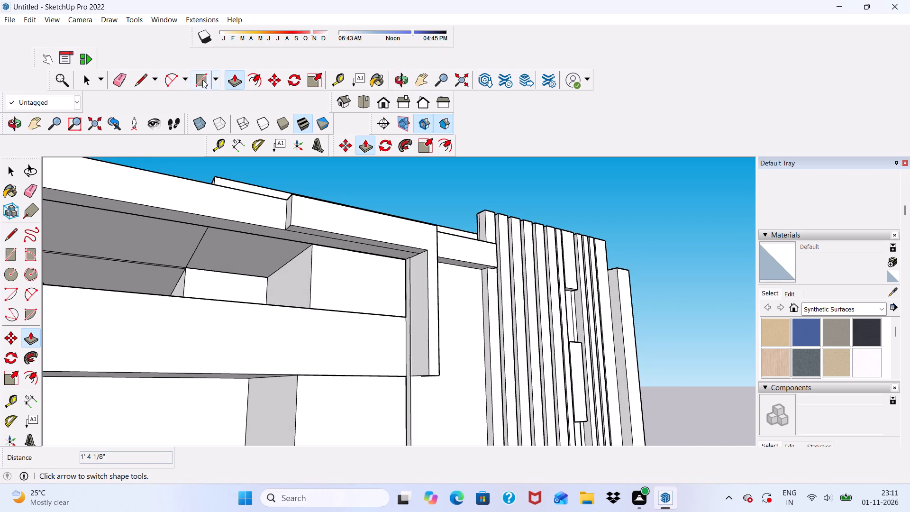
click(202, 80)
middle_drag(369, 283, 433, 292)
scroll(453, 411, up, 6)
scroll(453, 363, up, 5)
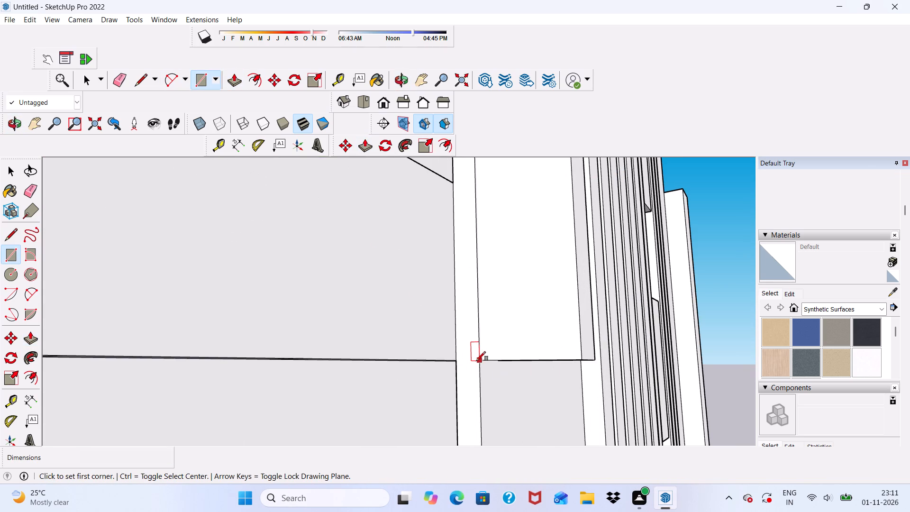
click(479, 361)
scroll(528, 314, down, 3)
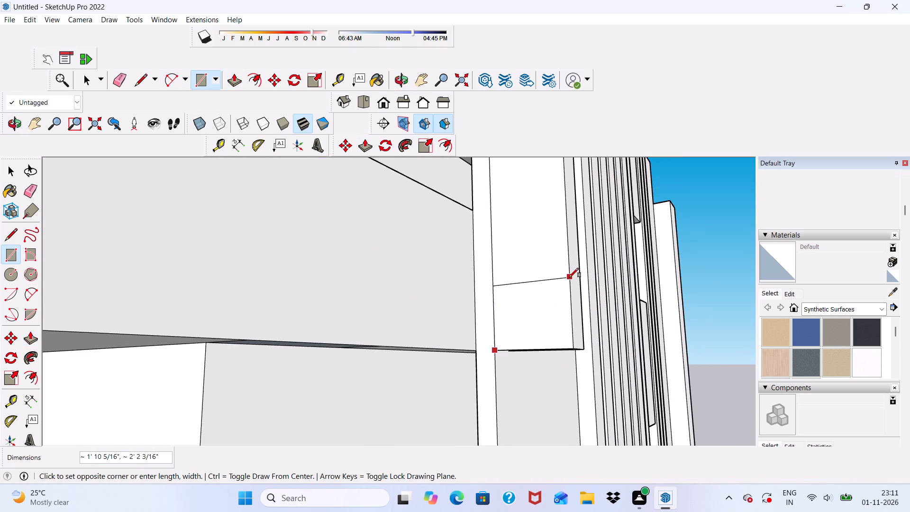
click(568, 282)
Push/Pull the leg's bottom rectangle about 9' 8 15/16" across the parapet, in line with the upper block's end.
drag(234, 83, 234, 87)
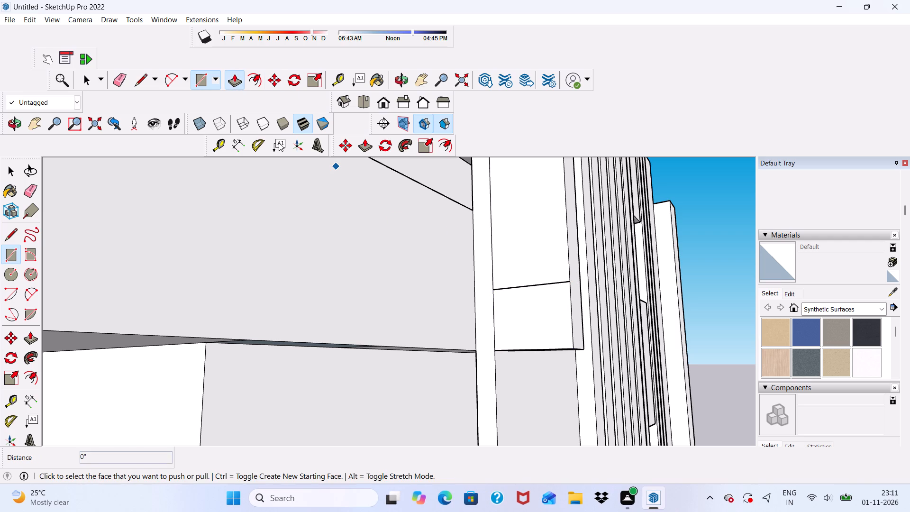
click(530, 322)
scroll(340, 316, down, 8)
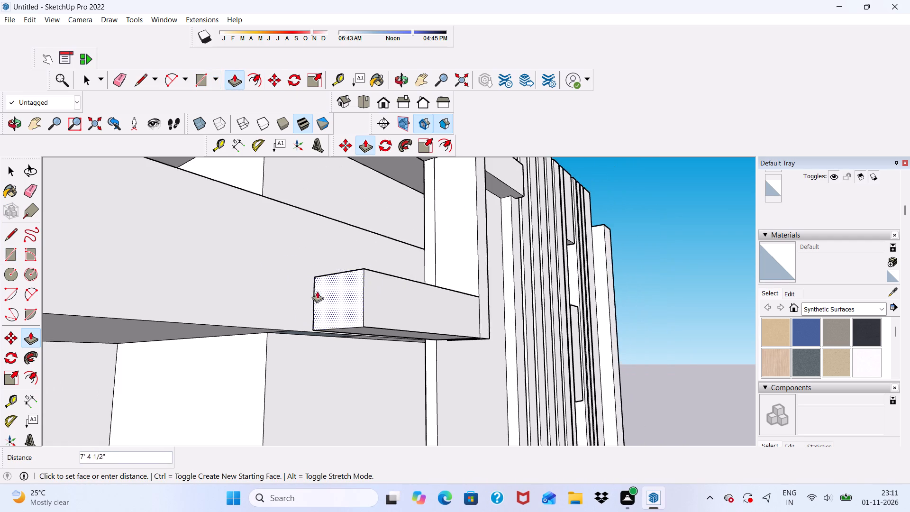
scroll(317, 291, down, 11)
scroll(237, 208, up, 2)
click(236, 210)
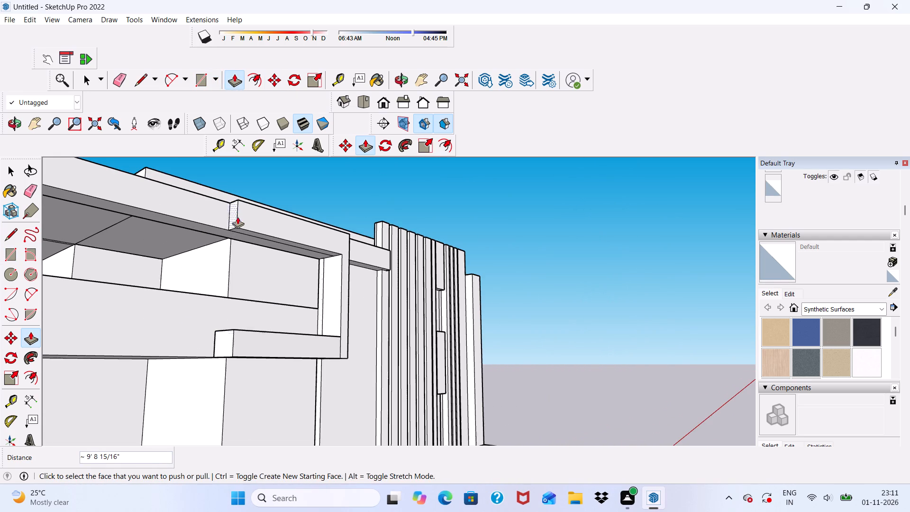
Widen the frame leg by pulling its inner side face about 9 7/8" toward the balcony opening.
middle_drag(253, 236, 123, 258)
middle_drag(307, 305, 377, 296)
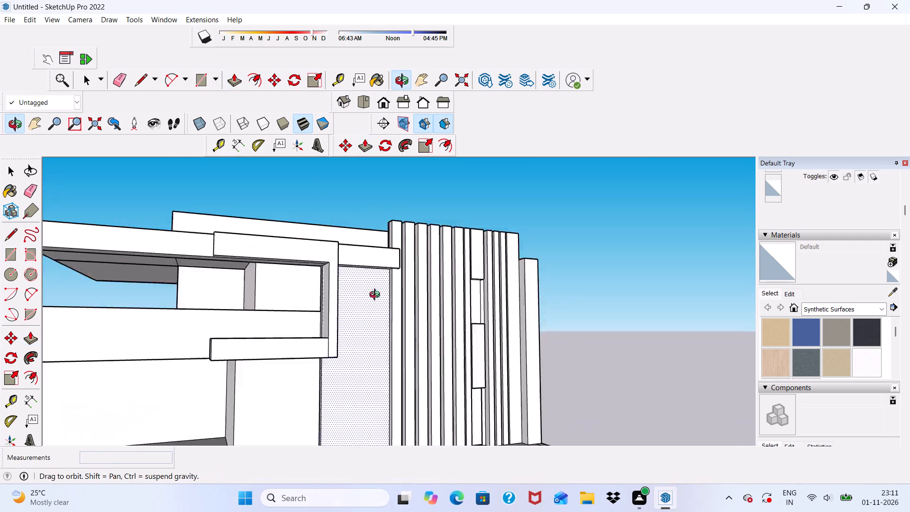
middle_drag(377, 296, 385, 304)
scroll(372, 301, up, 5)
click(361, 302)
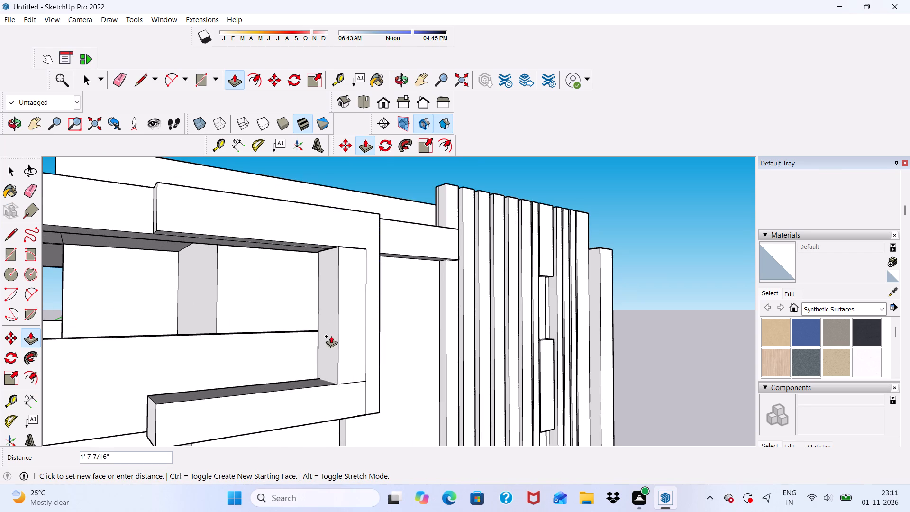
scroll(328, 342, up, 3)
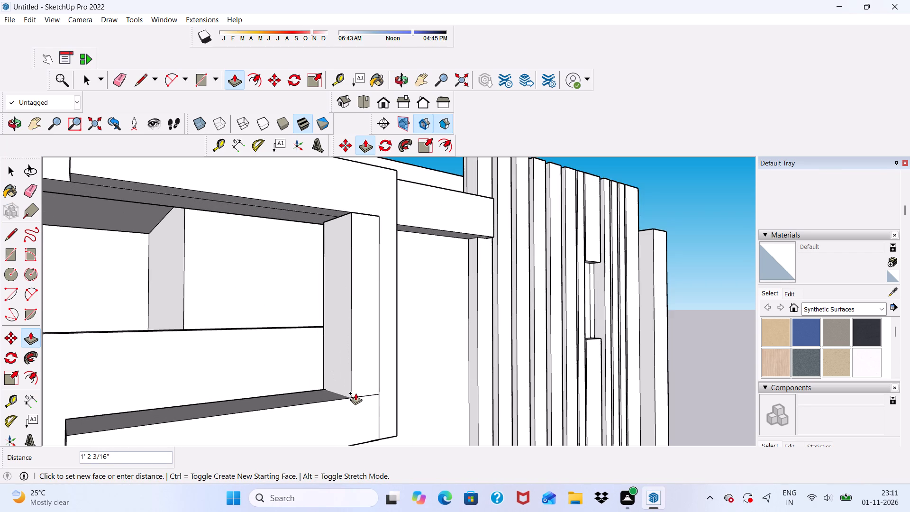
click(361, 395)
Erase the seam lines on the frame's front face where the widened leg meets the upper block.
scroll(339, 309, up, 5)
scroll(335, 300, down, 1)
middle_drag(335, 300, 250, 289)
middle_drag(268, 265, 254, 312)
scroll(271, 317, up, 1)
scroll(278, 264, down, 4)
middle_drag(279, 252, 275, 250)
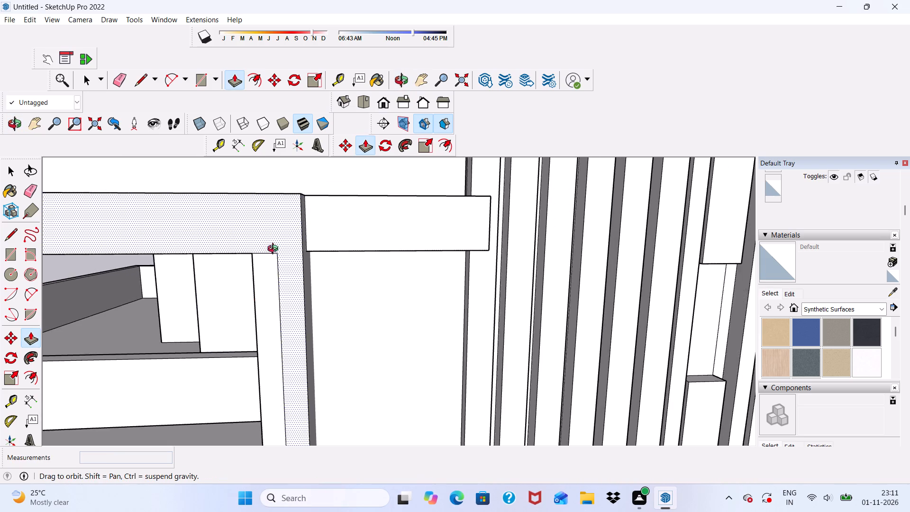
middle_drag(275, 250, 311, 222)
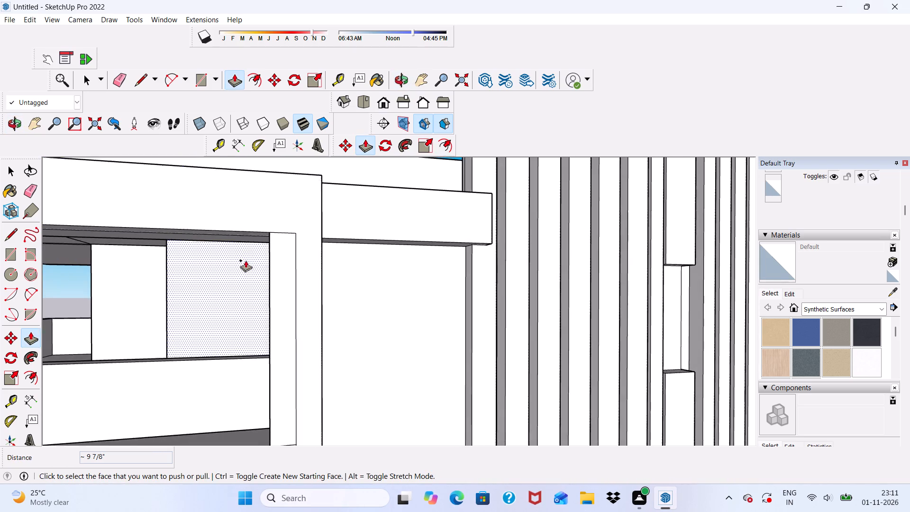
scroll(245, 260, up, 6)
click(114, 75)
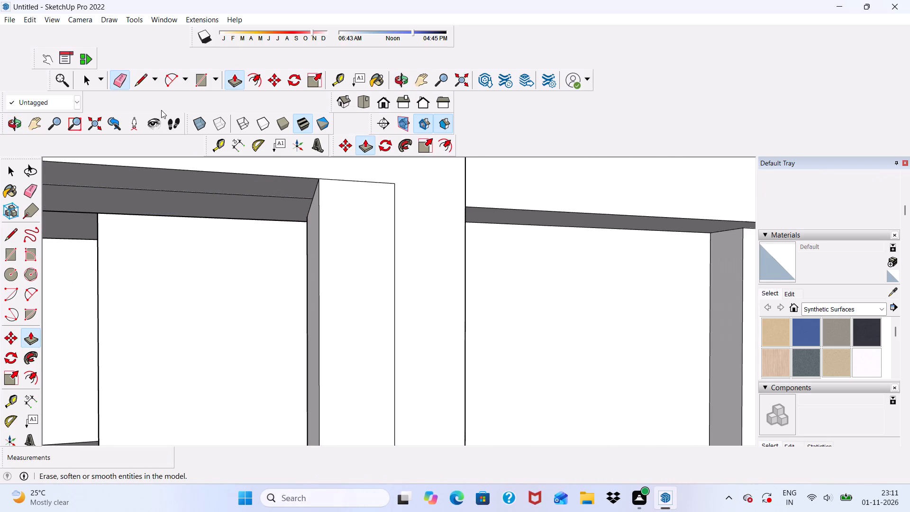
drag(381, 182, 395, 245)
scroll(394, 223, down, 11)
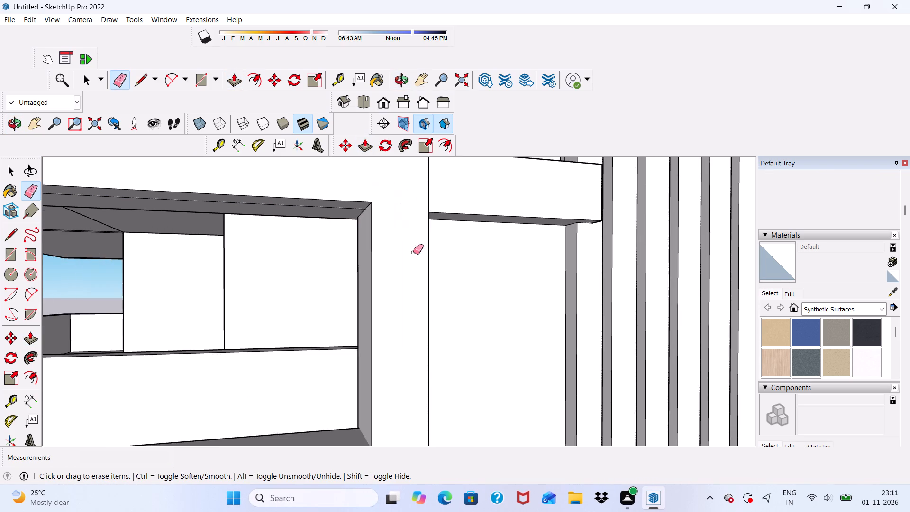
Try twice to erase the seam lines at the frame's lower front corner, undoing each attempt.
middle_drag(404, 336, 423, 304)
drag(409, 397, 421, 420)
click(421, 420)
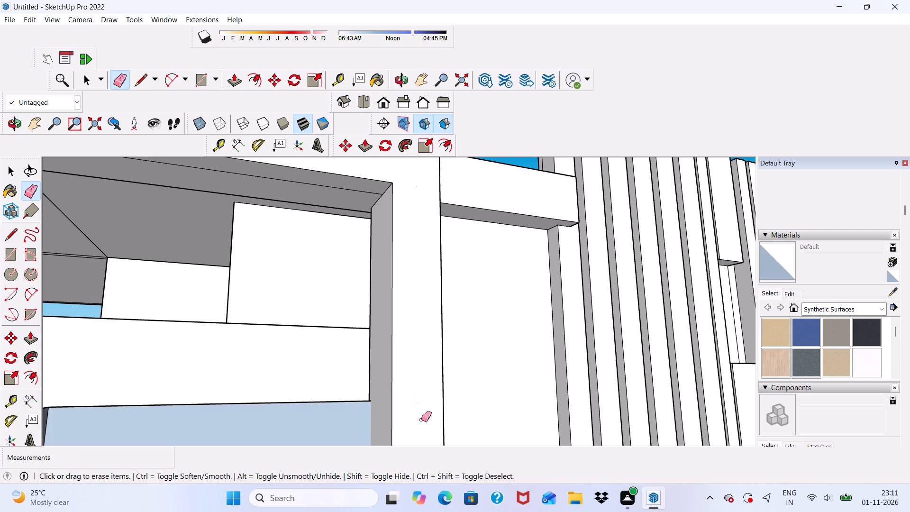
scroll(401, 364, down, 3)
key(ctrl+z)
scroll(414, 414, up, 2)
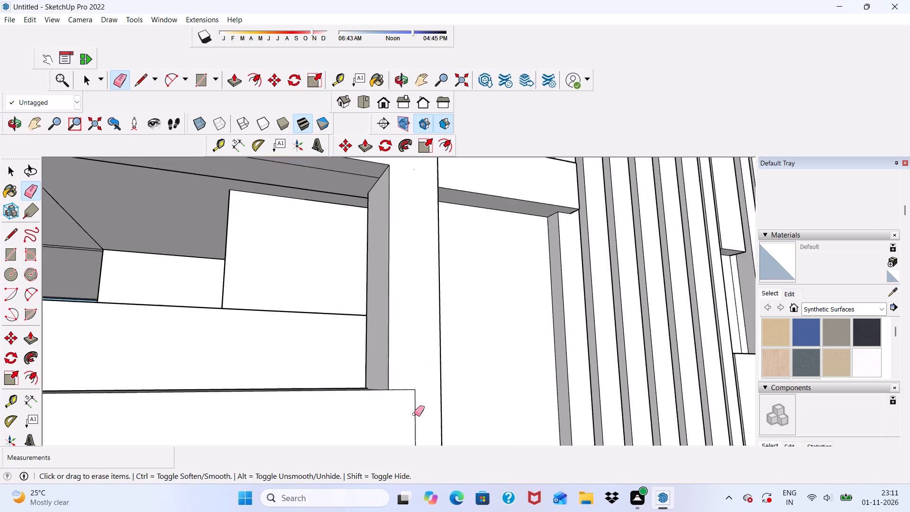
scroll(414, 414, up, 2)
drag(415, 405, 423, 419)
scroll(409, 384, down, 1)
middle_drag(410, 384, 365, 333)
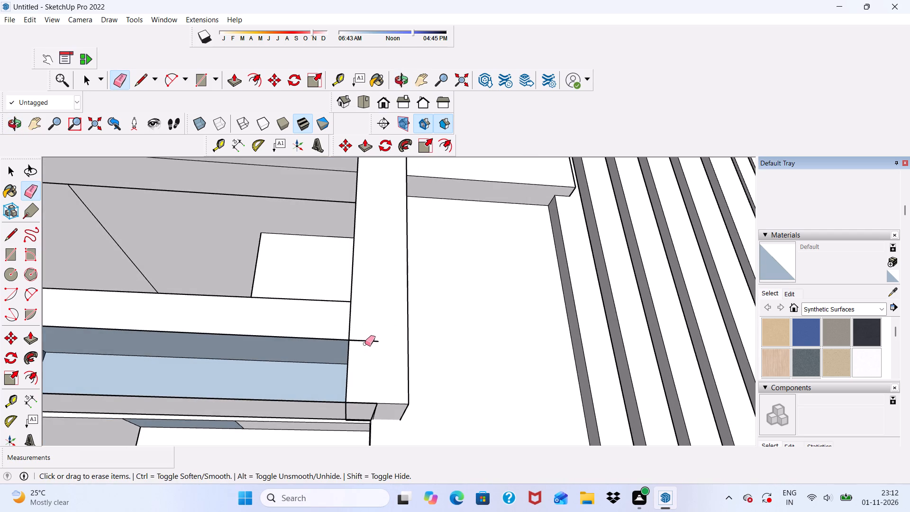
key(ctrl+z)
Push/Pull the large grey face at the frame's lower corner about 5 5/8", in line with the adjoining dark face.
middle_drag(373, 382, 373, 289)
scroll(373, 320, up, 11)
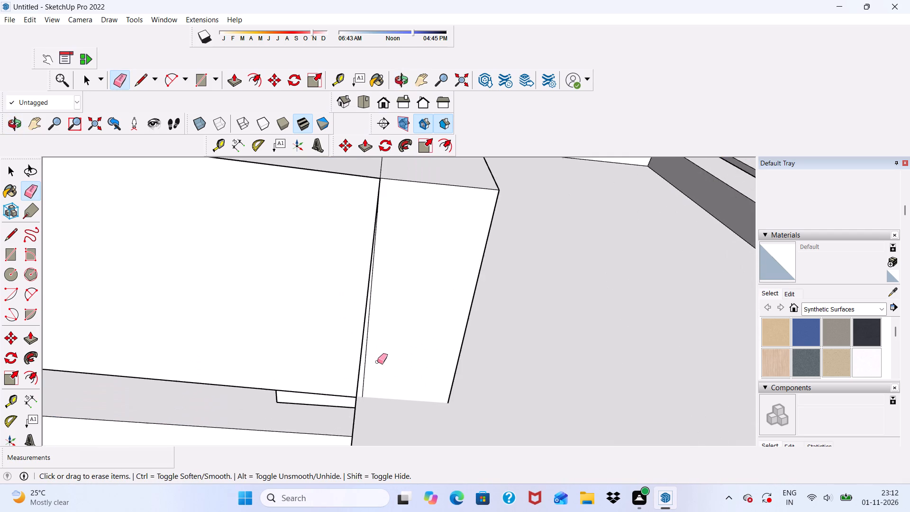
middle_drag(364, 388, 475, 326)
middle_drag(380, 326, 412, 475)
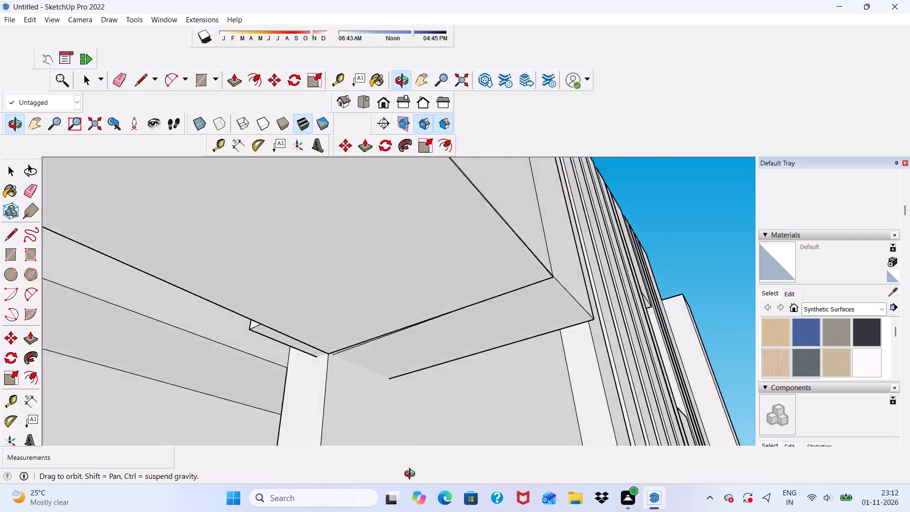
middle_drag(412, 475, 353, 511)
middle_drag(287, 317, 510, 355)
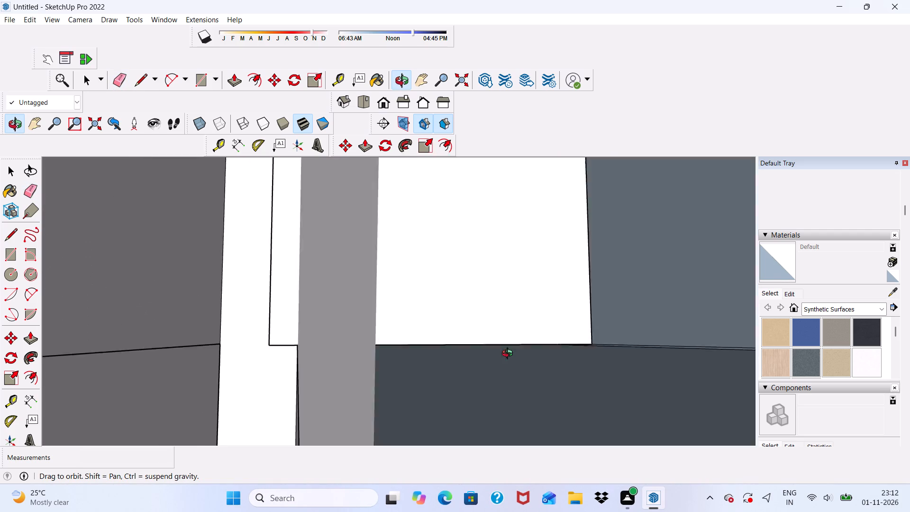
middle_drag(510, 355, 519, 361)
key(space)
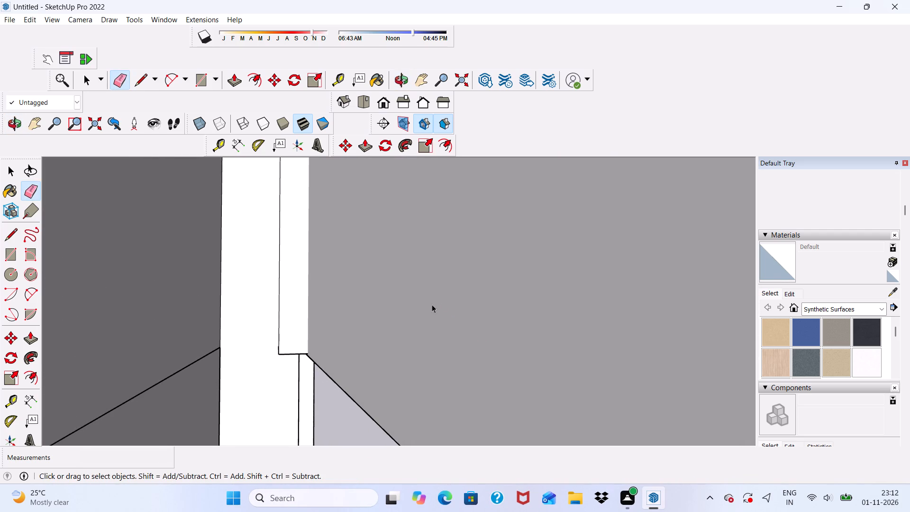
click(435, 303)
click(236, 79)
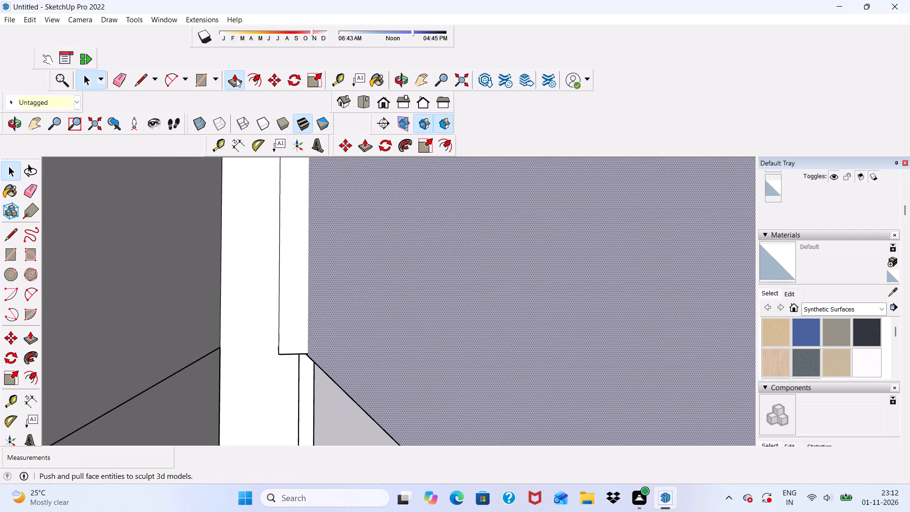
click(435, 278)
click(116, 267)
scroll(122, 260, down, 5)
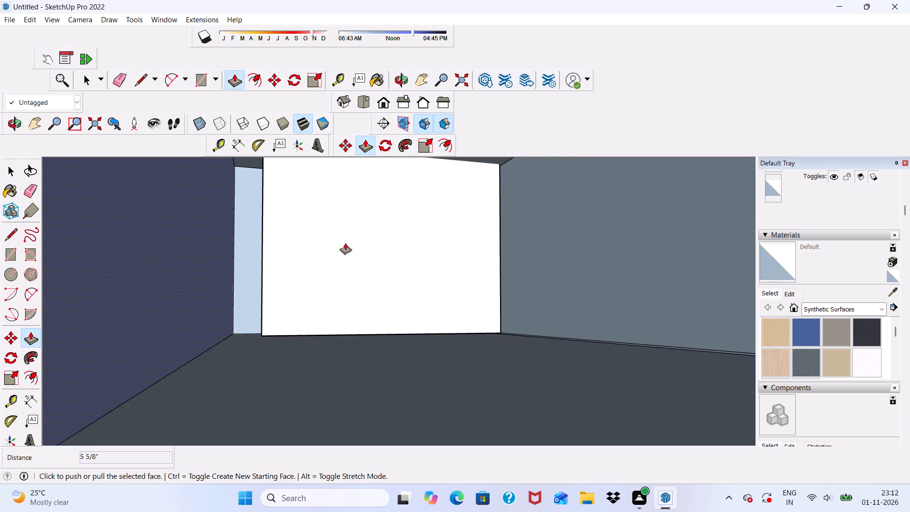
Push/Pull the frame's projecting dark face about 5 3/16" so it sits flush with the adjoining dark face.
scroll(345, 243, down, 18)
middle_drag(455, 273, 433, 265)
scroll(277, 272, up, 1)
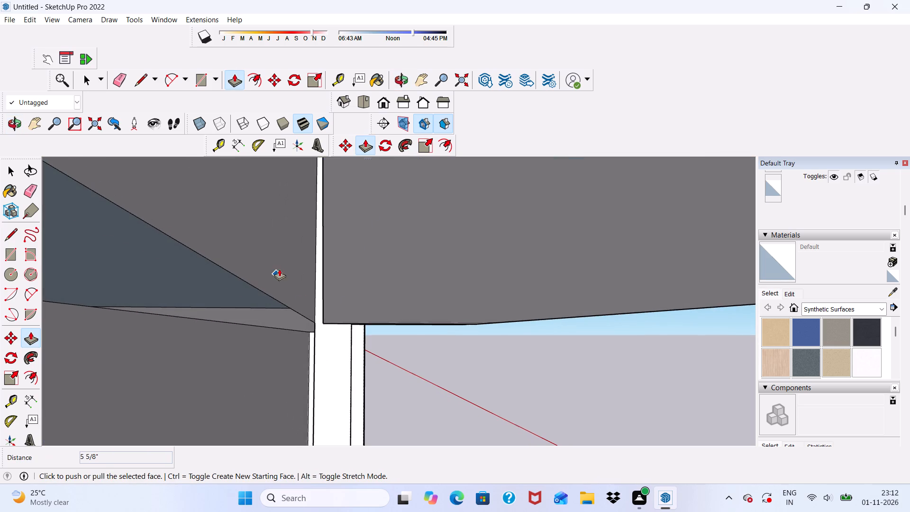
scroll(279, 269, up, 3)
click(343, 267)
click(243, 274)
Erase the seam lines on the frame's front face where the lower arm meets the leg.
scroll(245, 272, down, 4)
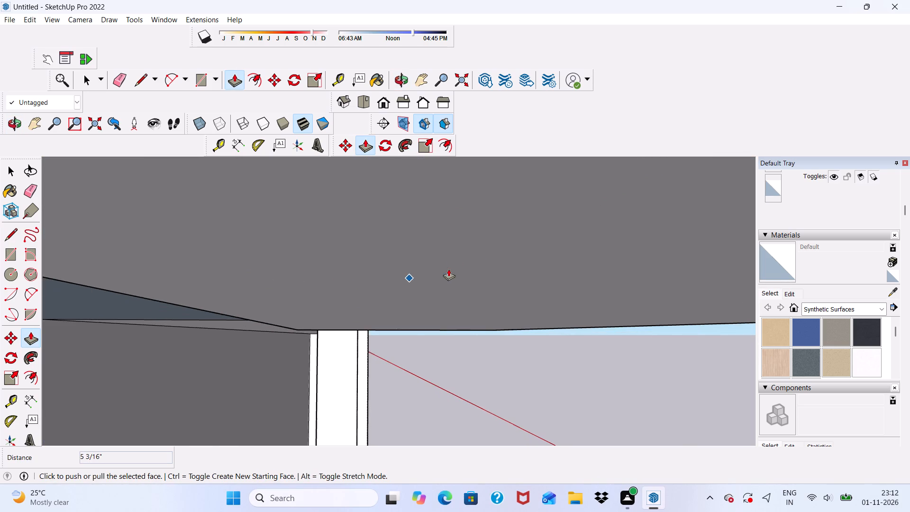
scroll(448, 269, down, 17)
middle_drag(562, 293, 288, 320)
scroll(328, 307, up, 1)
scroll(376, 264, down, 20)
scroll(376, 264, down, 1)
middle_drag(570, 310, 516, 343)
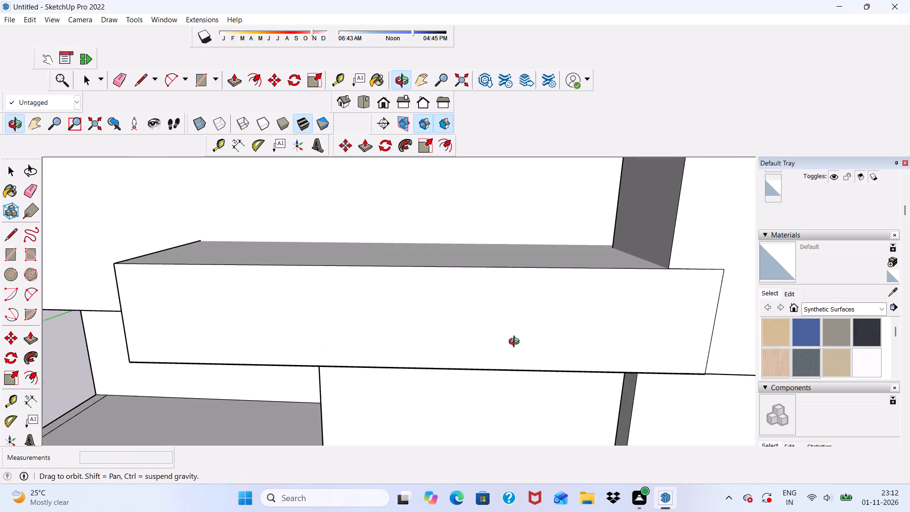
middle_drag(516, 343, 508, 346)
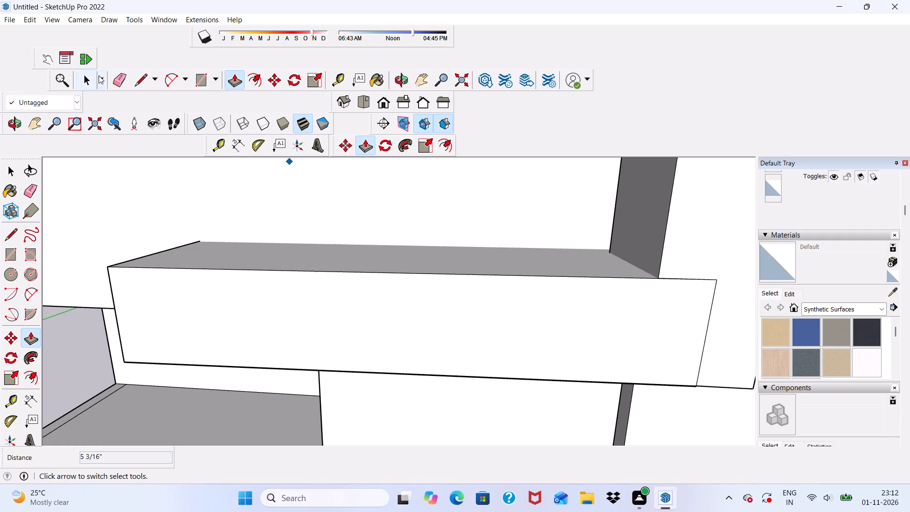
click(115, 73)
drag(683, 274, 683, 284)
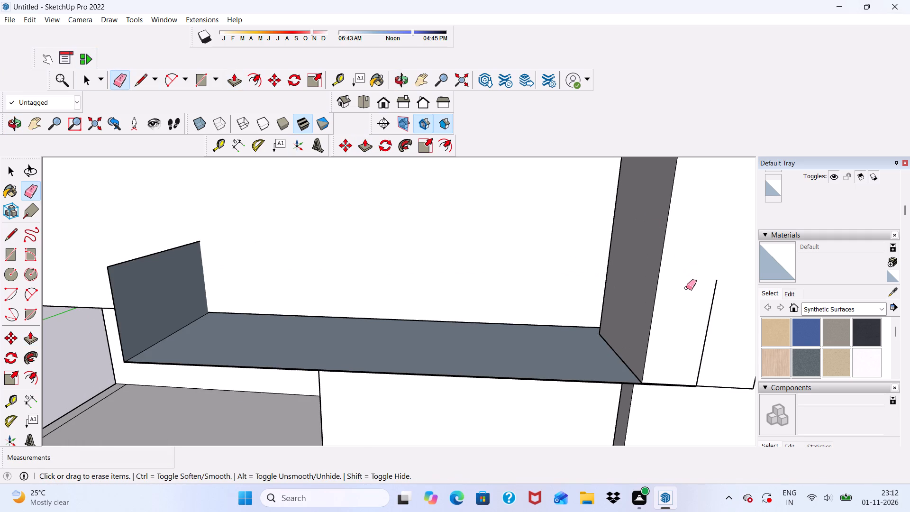
drag(701, 295, 711, 315)
Push/Pull the lower arm's open bottom face up about 1' 8 7/8", level with the top of its end face.
scroll(632, 373, down, 3)
middle_drag(648, 392, 706, 373)
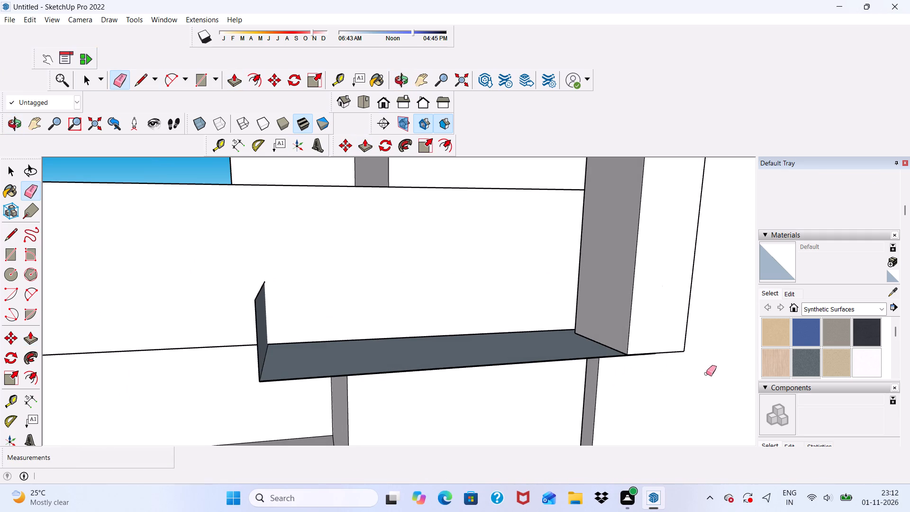
key(space)
click(360, 350)
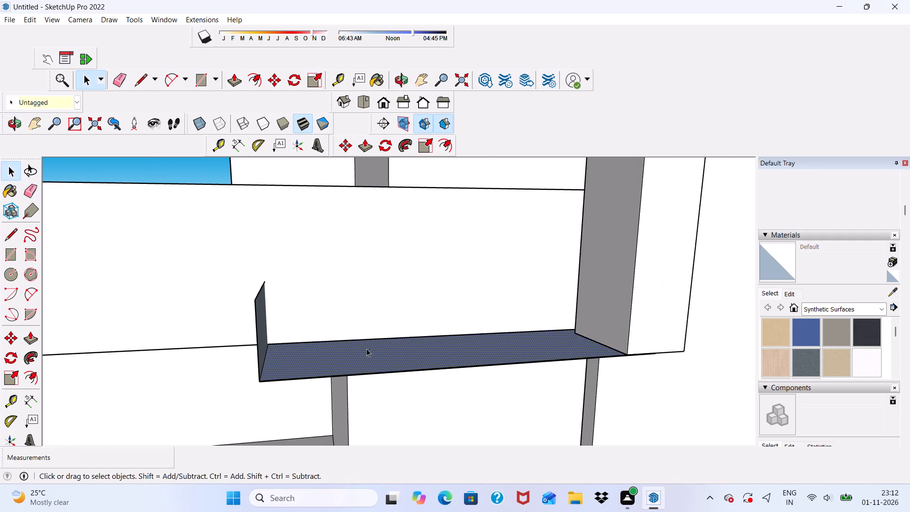
click(236, 79)
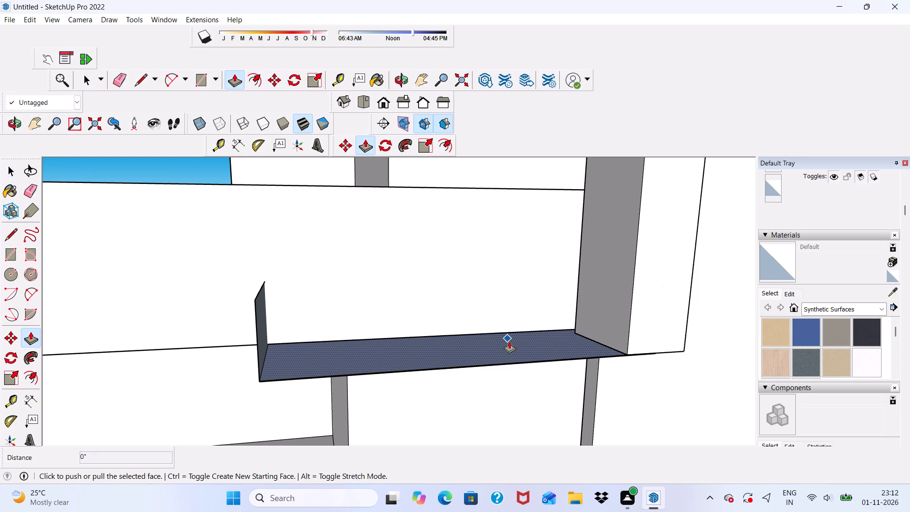
click(510, 349)
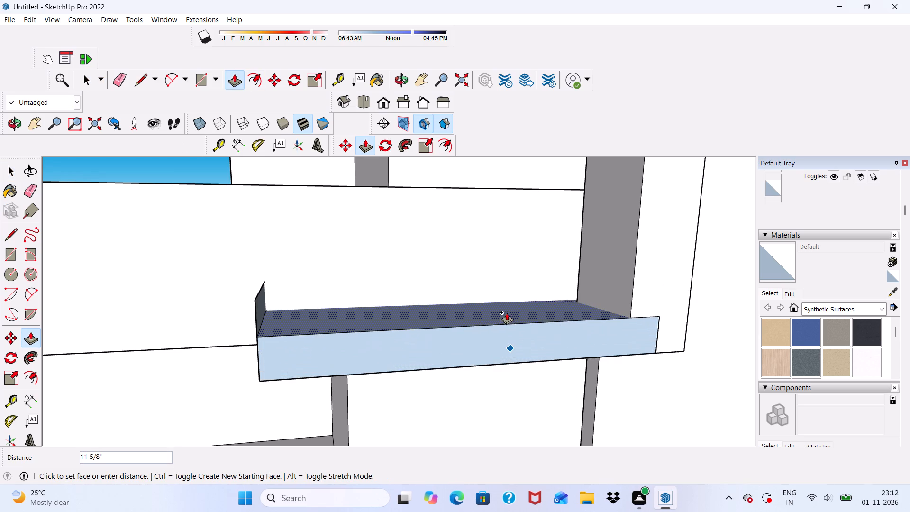
scroll(543, 296, down, 1)
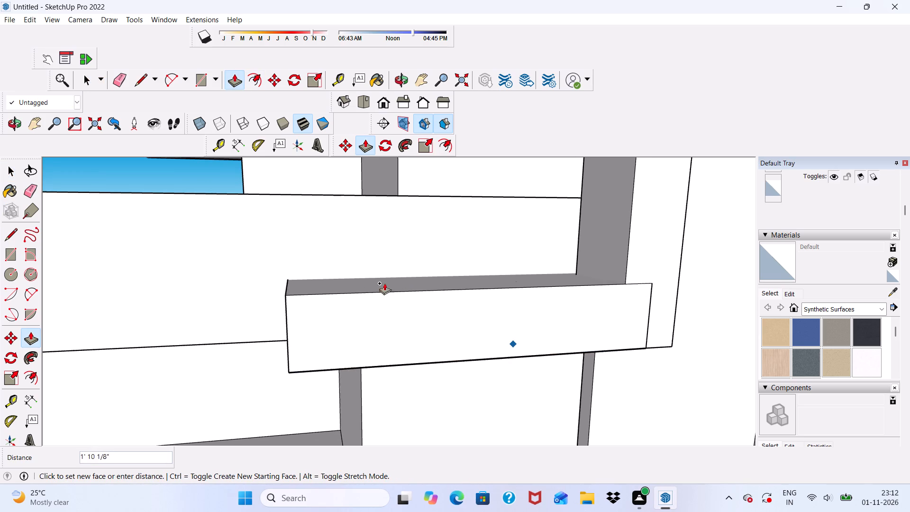
click(273, 295)
Push/Pull the lower arm's underside about 1/4", using the leg's underside as the reference.
scroll(282, 290, down, 2)
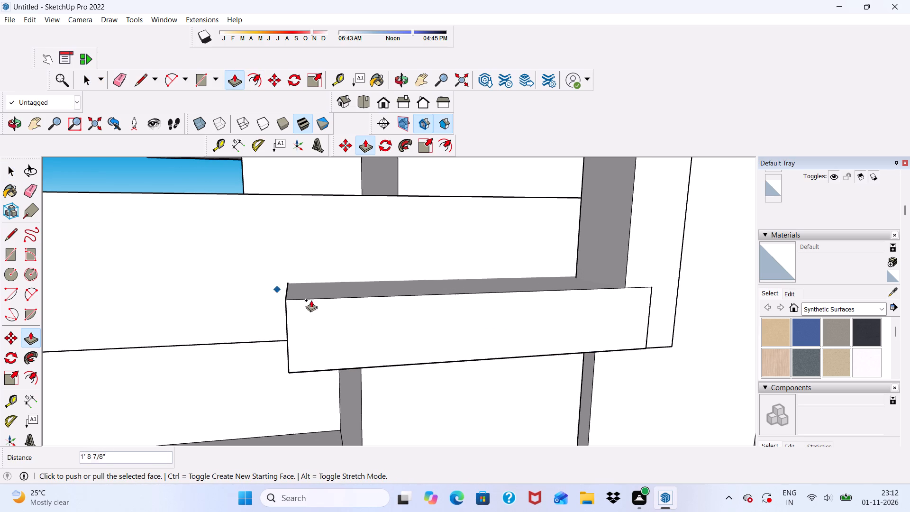
scroll(311, 300, down, 2)
middle_drag(405, 321, 535, 196)
scroll(536, 296, up, 6)
middle_drag(535, 345, 497, 253)
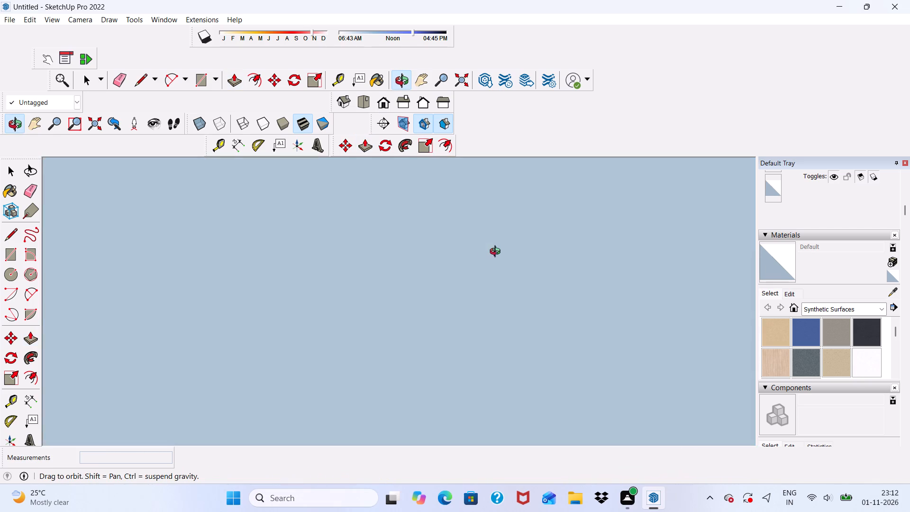
middle_drag(497, 253, 476, 318)
scroll(432, 339, up, 10)
middle_drag(449, 320, 340, 305)
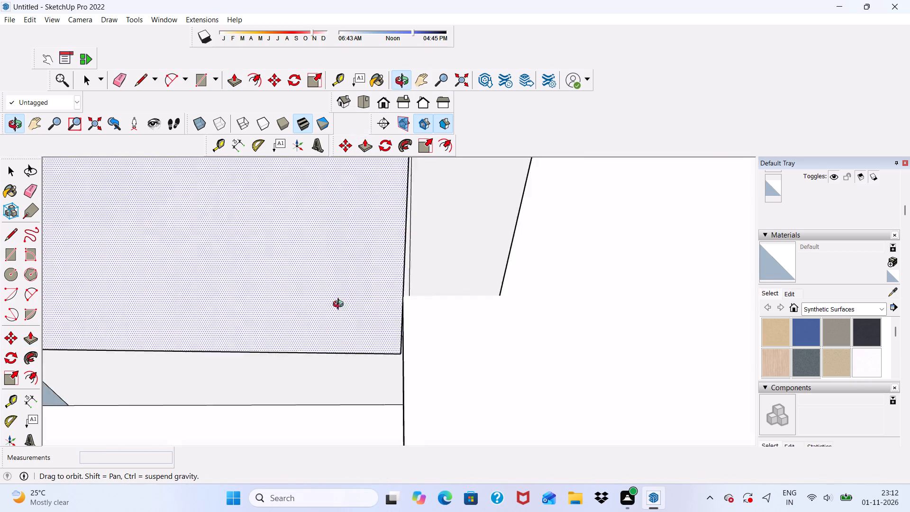
middle_drag(340, 305, 382, 331)
scroll(446, 292, up, 1)
click(446, 290)
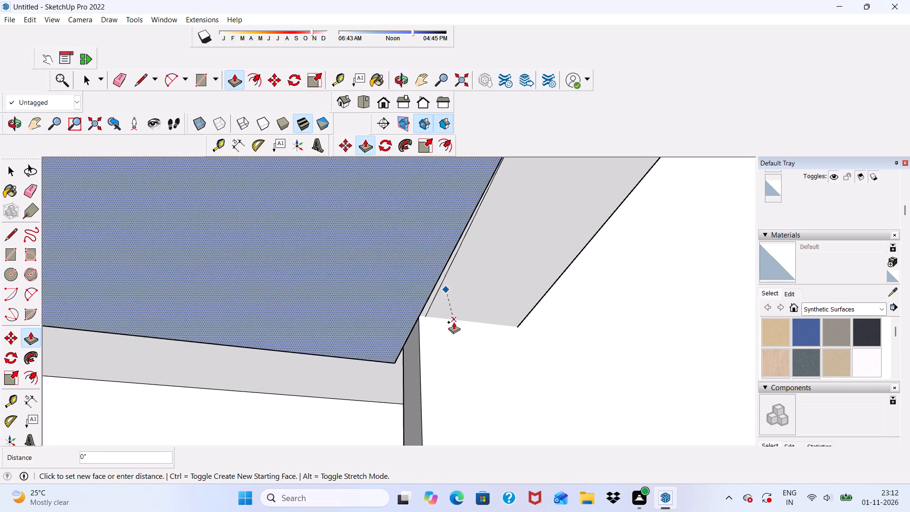
click(455, 287)
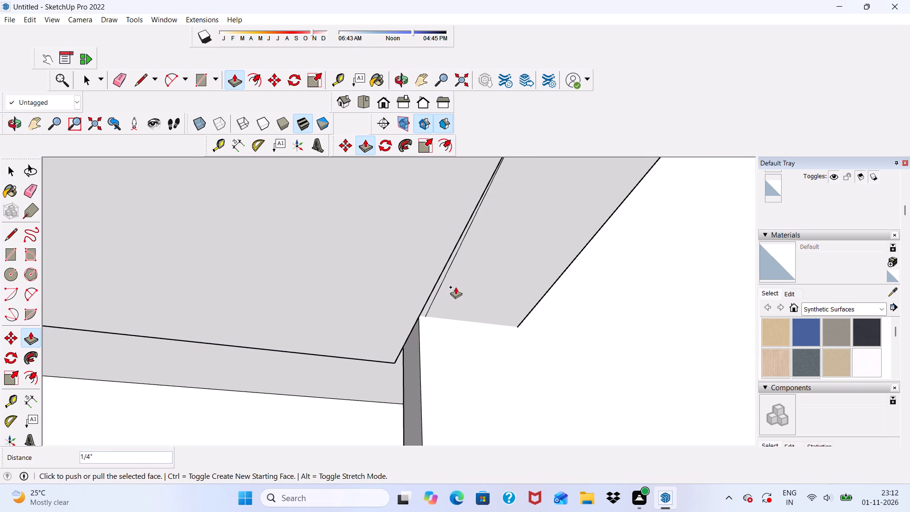
Push/Pull the leg's underside about 1/8", in line with the narrow strip beside the lower arm.
key(space)
click(469, 288)
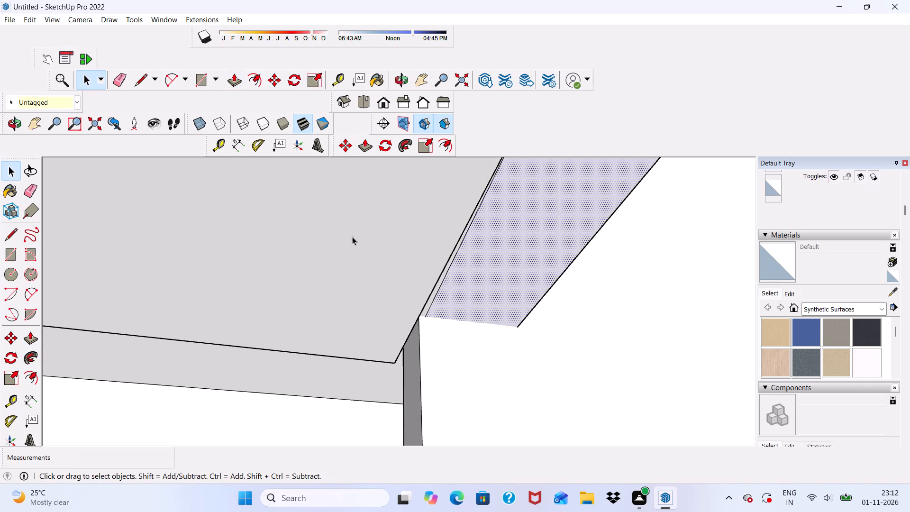
click(233, 80)
click(499, 259)
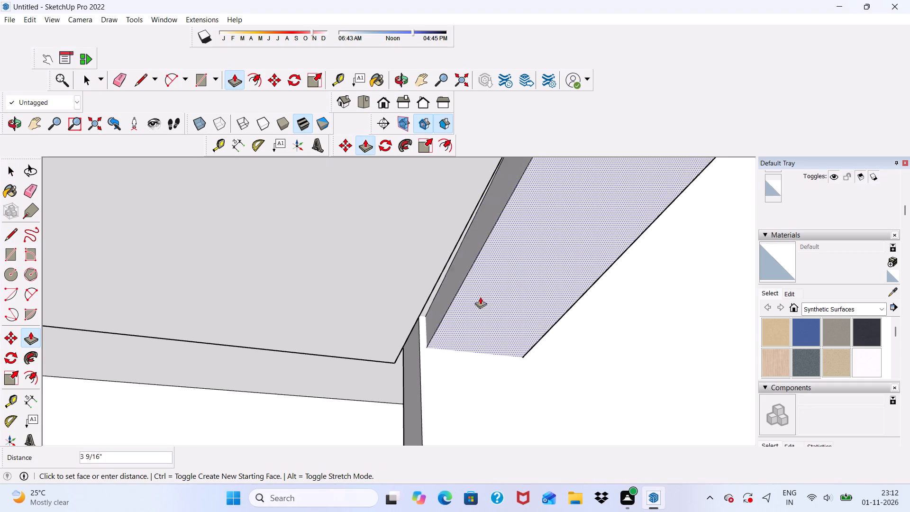
click(437, 276)
Examine from below how the undersides of the leg and the lower arm meet at the frame's corner.
scroll(417, 349, up, 5)
scroll(413, 335, down, 1)
middle_drag(412, 335, 406, 354)
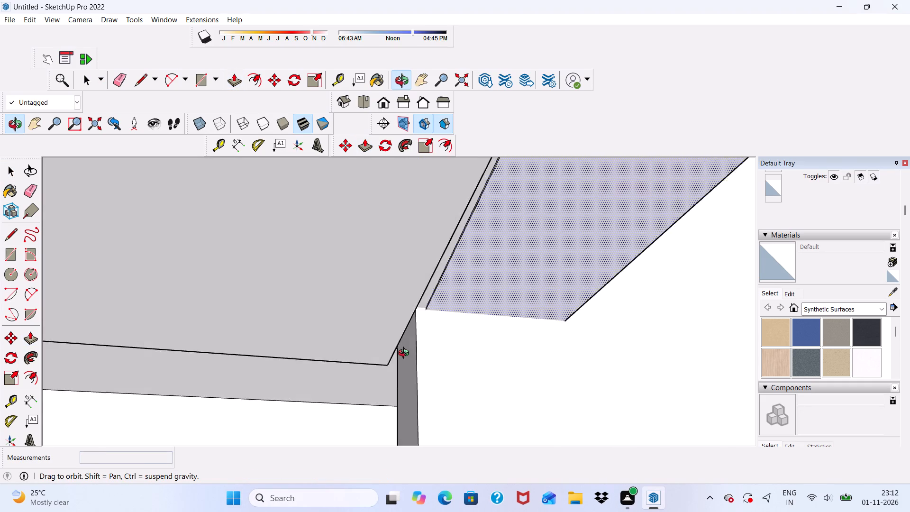
middle_drag(406, 354, 401, 274)
scroll(384, 343, up, 5)
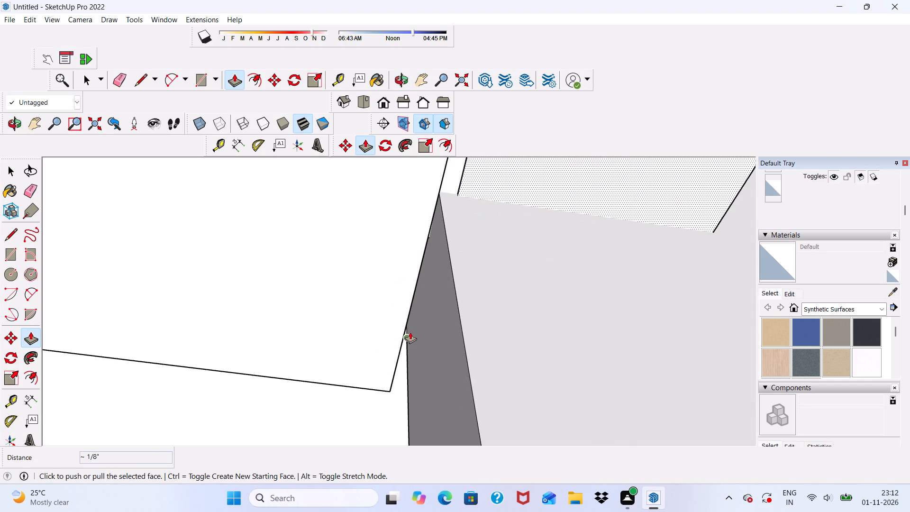
key(space)
click(425, 329)
scroll(341, 239, down, 10)
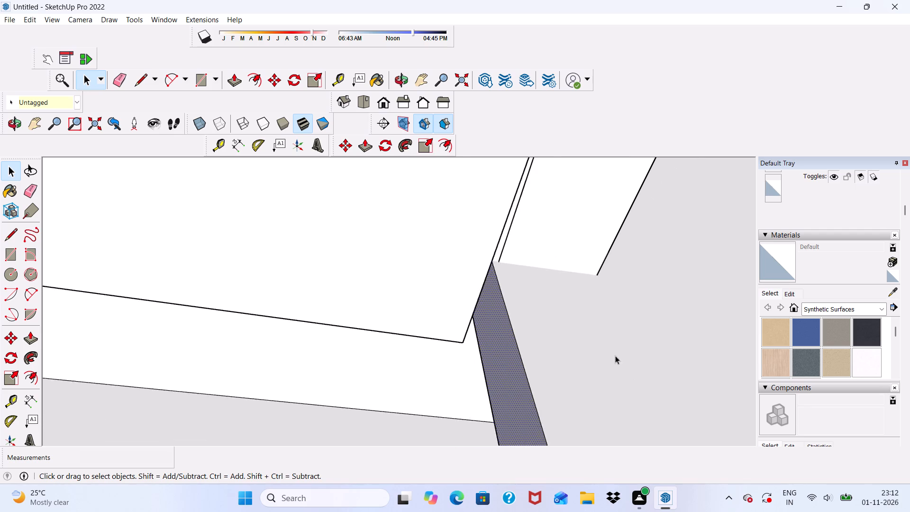
scroll(615, 356, down, 6)
middle_drag(599, 377, 521, 507)
scroll(461, 328, up, 1)
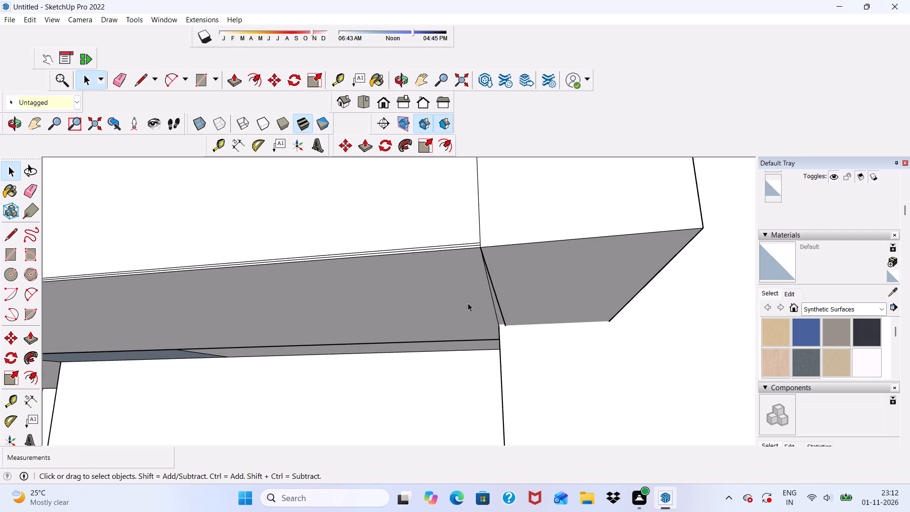
click(468, 303)
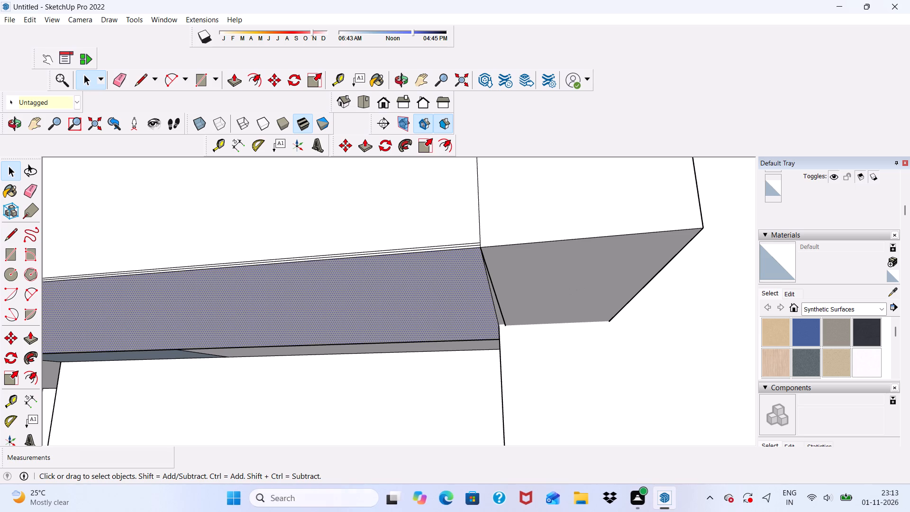
Erase the two thin seam lines running along the bottom of the lower arm's front face.
click(114, 70)
scroll(396, 273, up, 1)
scroll(477, 244, up, 6)
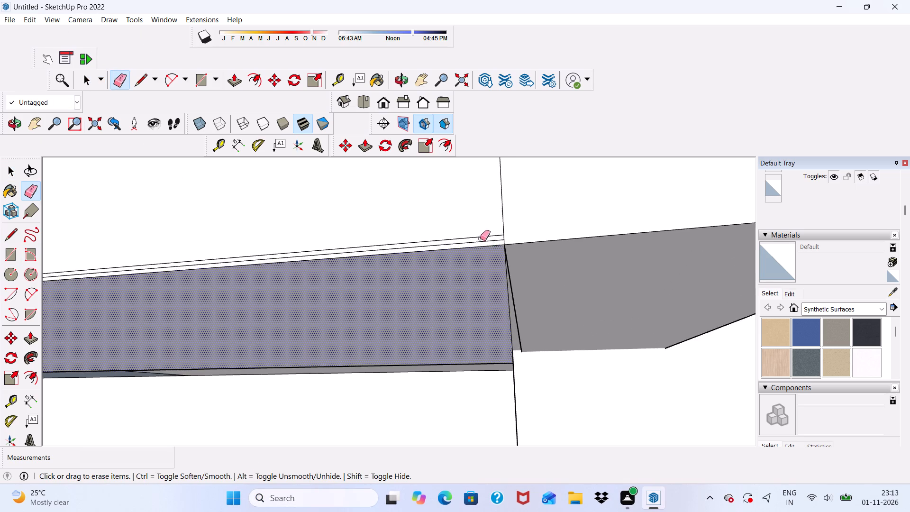
scroll(480, 238, up, 4)
drag(481, 235, 486, 245)
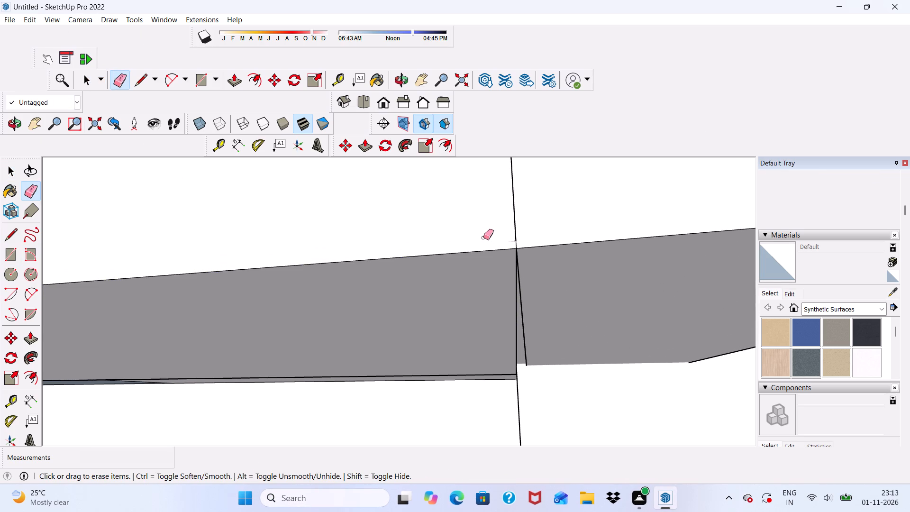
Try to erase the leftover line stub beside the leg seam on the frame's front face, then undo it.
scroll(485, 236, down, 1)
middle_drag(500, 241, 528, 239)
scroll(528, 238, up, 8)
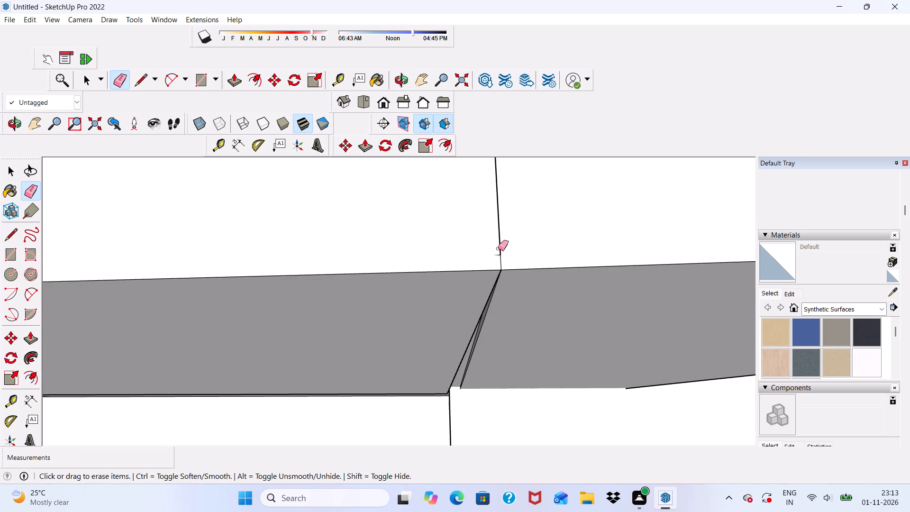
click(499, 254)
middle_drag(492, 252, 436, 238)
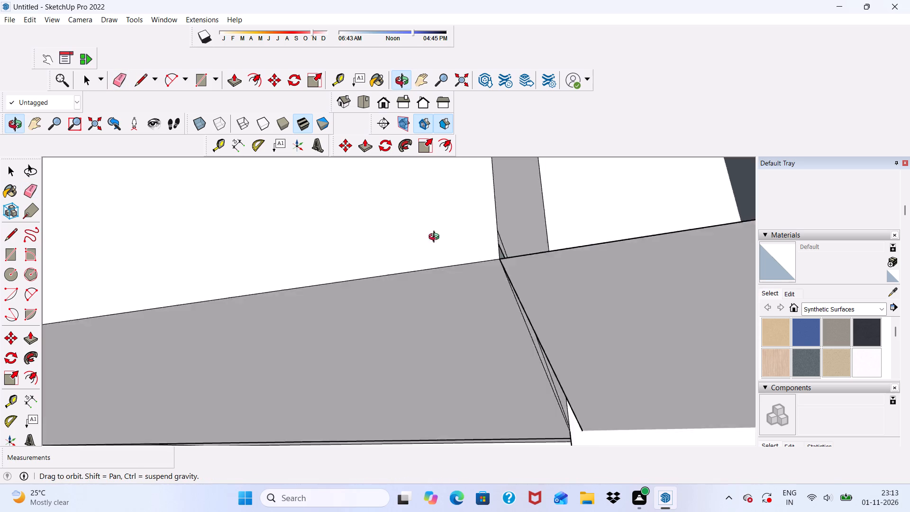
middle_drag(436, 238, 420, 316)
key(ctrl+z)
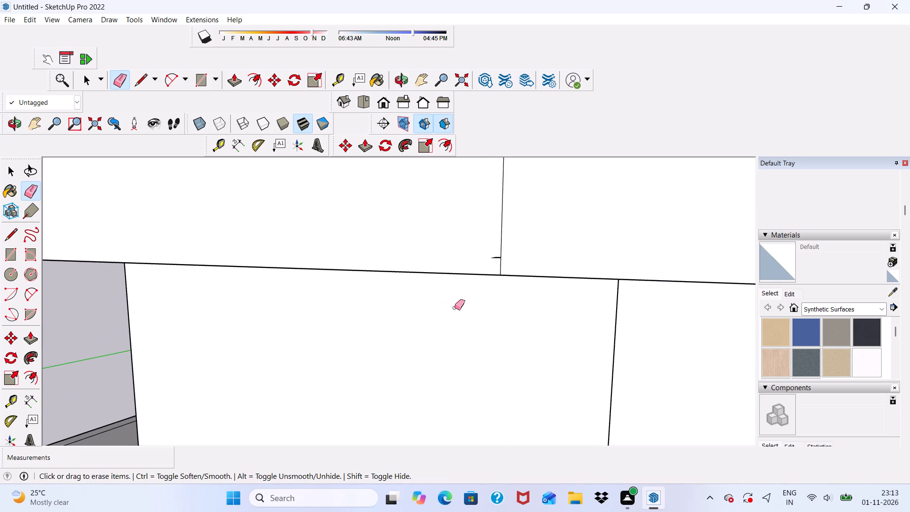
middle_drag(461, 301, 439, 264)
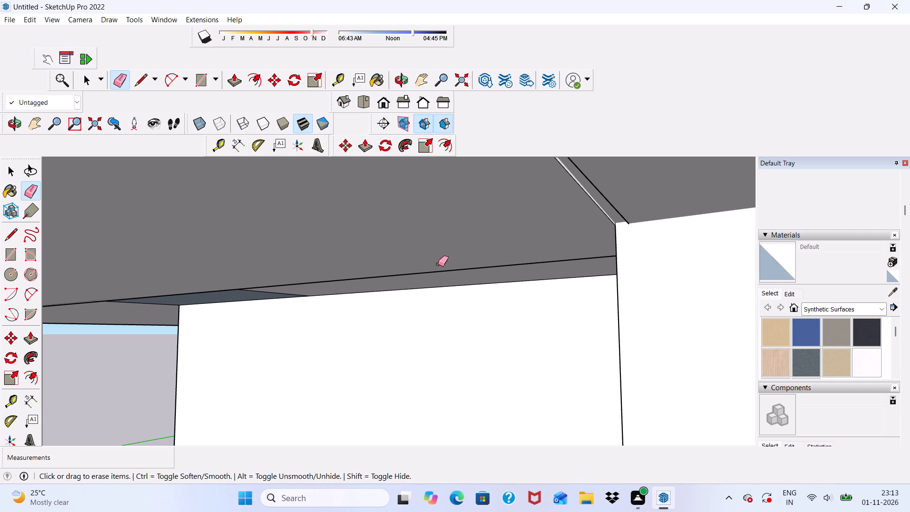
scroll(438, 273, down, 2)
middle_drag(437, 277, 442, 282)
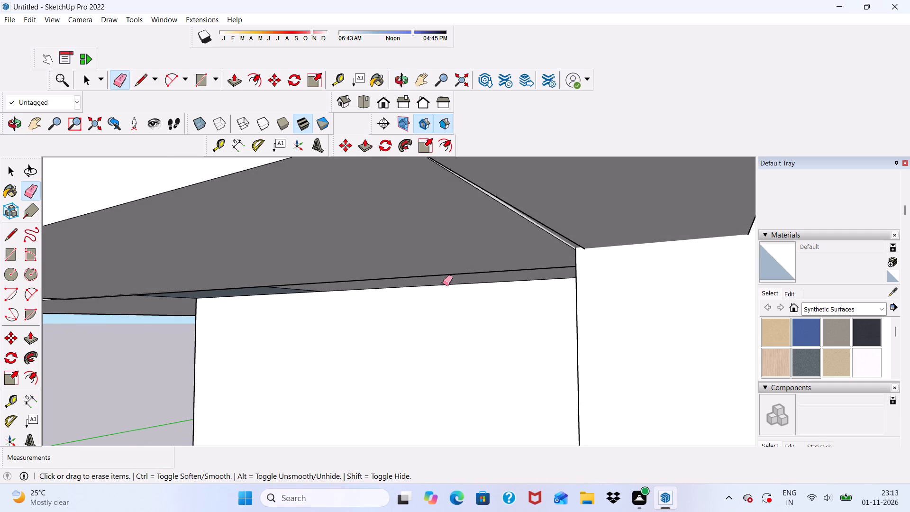
Undo the recent edits at the frame's lower corner, going back to before the lower arm was extended from the leg.
middle_drag(444, 292, 464, 286)
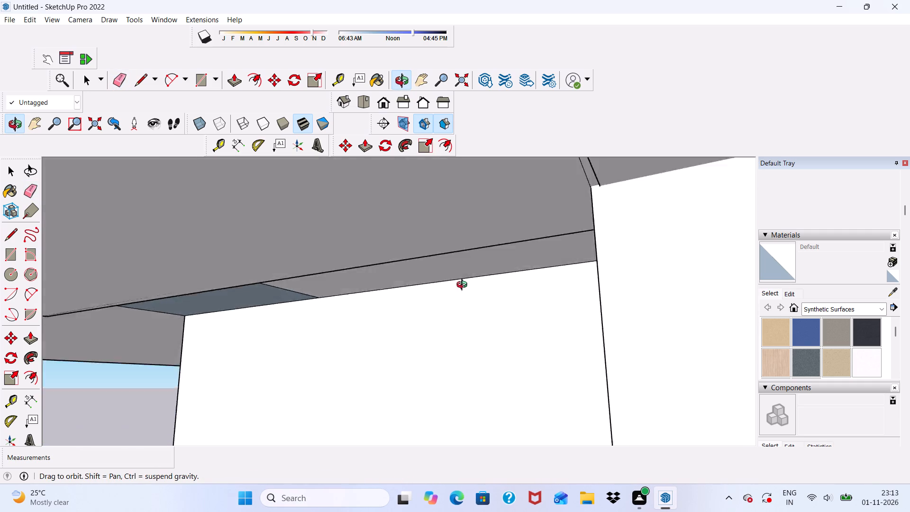
middle_drag(464, 286, 486, 289)
scroll(494, 277, up, 2)
scroll(450, 256, down, 10)
scroll(457, 320, down, 1)
middle_drag(457, 320, 511, 412)
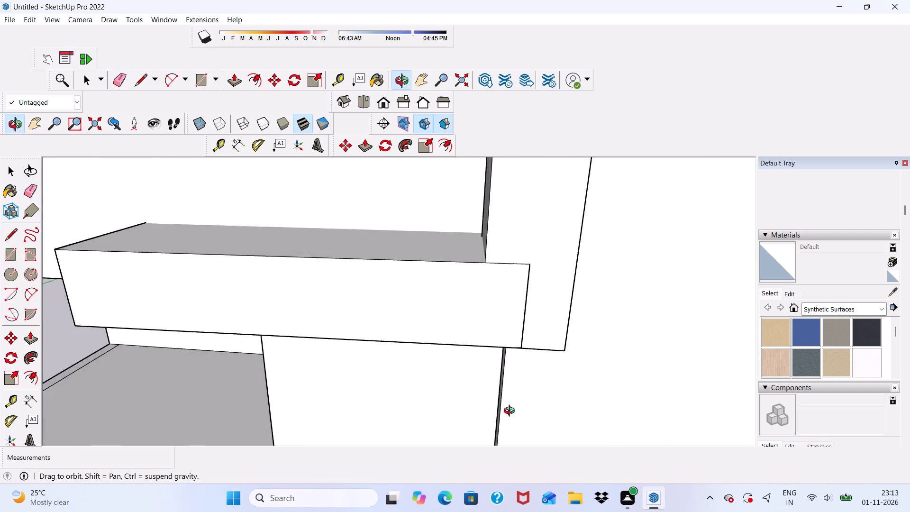
middle_drag(511, 412, 637, 427)
key(ctrl+z)
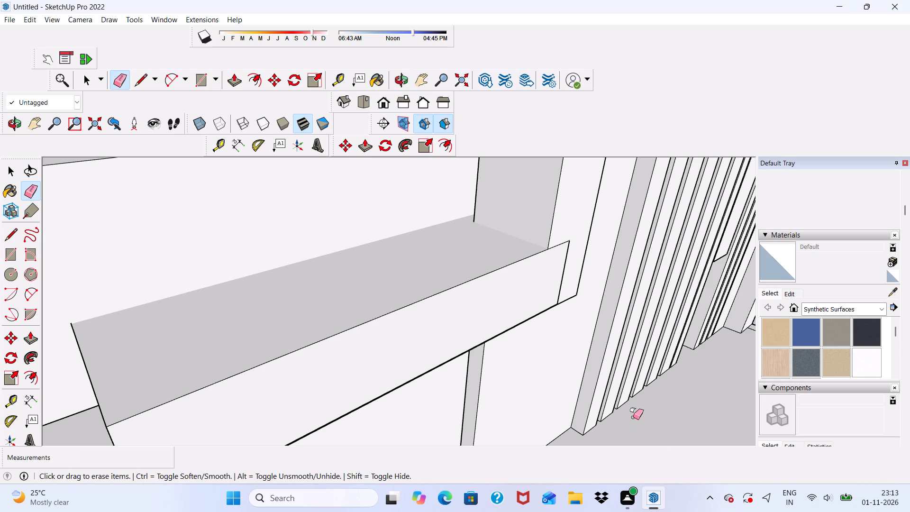
key(ctrl+z)
key(ctrl+z)
key(ctrl+z)
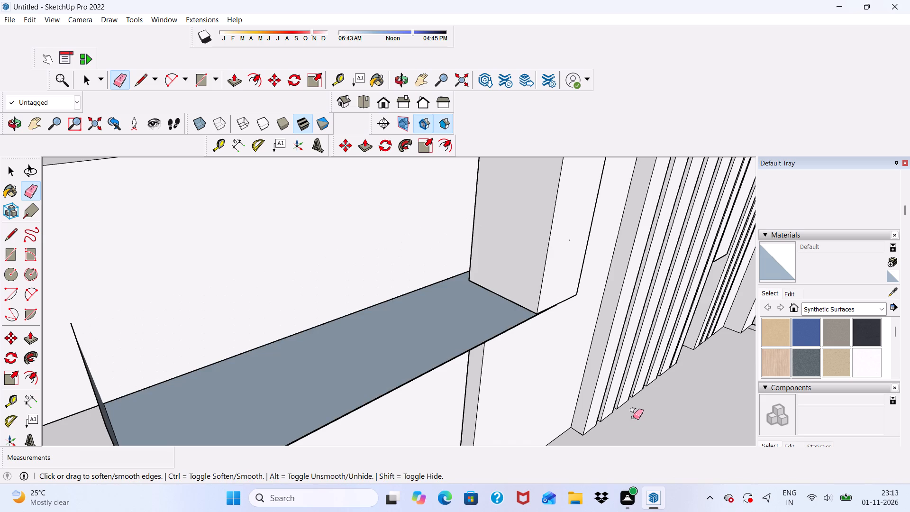
key(ctrl+z)
key(ctrl+z)
key(ctrl+z)
key(ctrl+z)
key(ctrl+z)
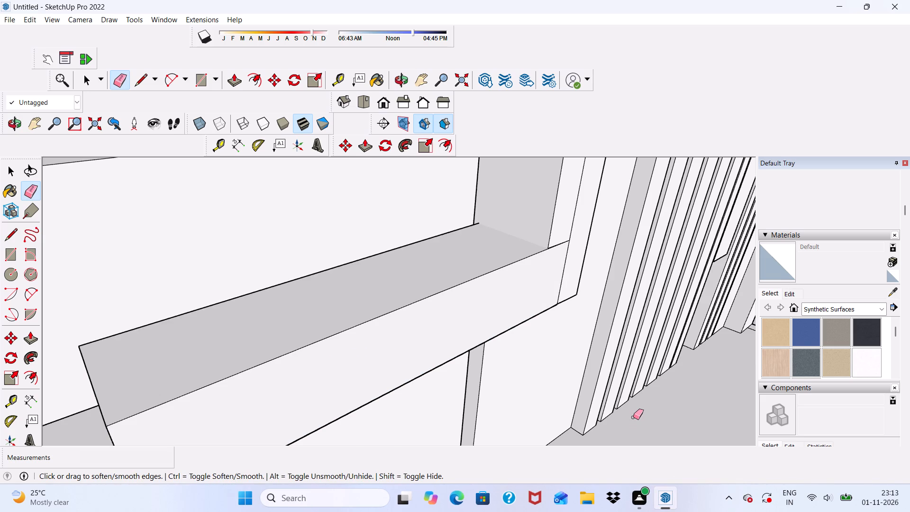
key(ctrl+z)
key(ctrl+z)
Erase the dividing line that crosses the inner side face of the frame's leg near its lower end.
scroll(638, 392, down, 1)
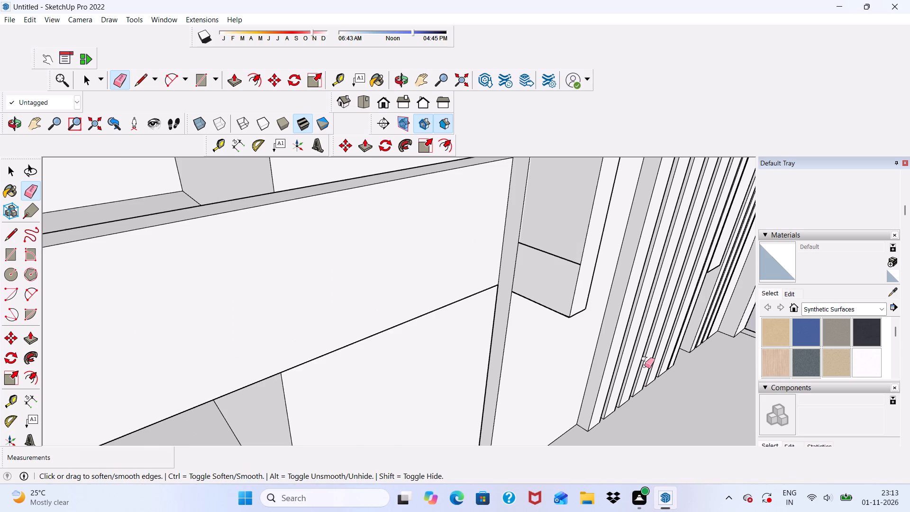
middle_drag(575, 309, 521, 306)
scroll(473, 312, down, 3)
middle_drag(482, 302, 527, 305)
key(space)
scroll(504, 253, up, 6)
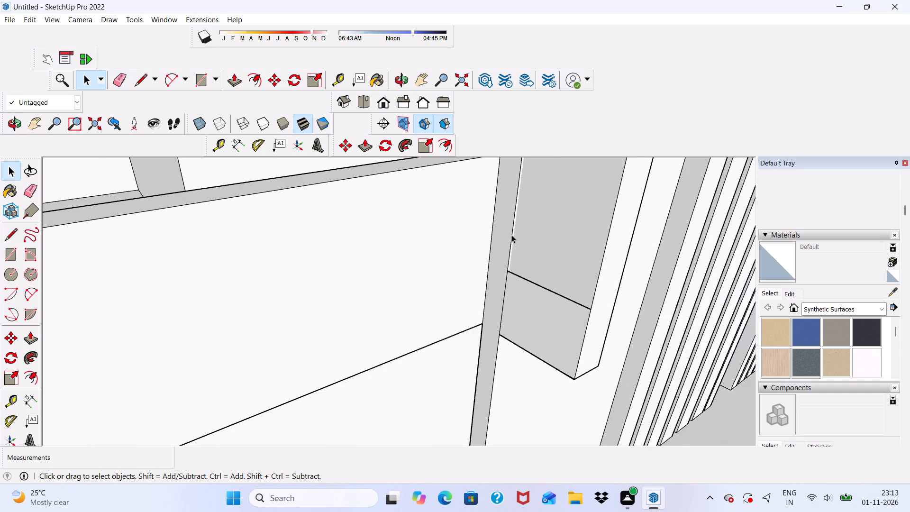
scroll(511, 235, up, 7)
scroll(523, 205, down, 1)
scroll(511, 265, up, 1)
scroll(489, 314, up, 6)
middle_drag(524, 305, 490, 349)
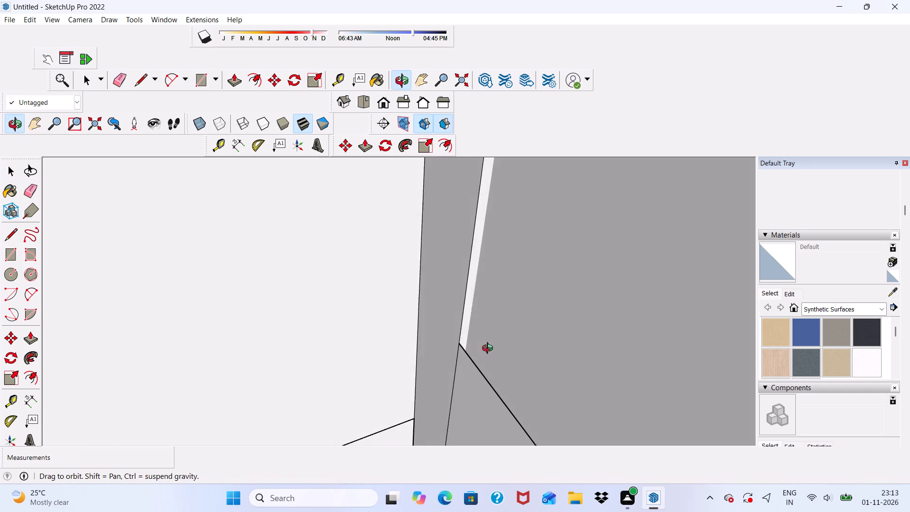
middle_drag(490, 349, 480, 343)
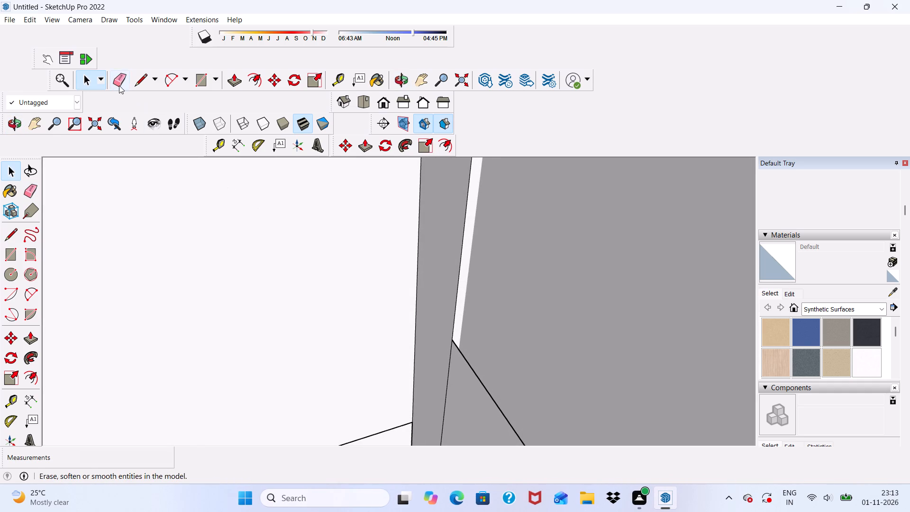
click(117, 79)
scroll(385, 476, up, 3)
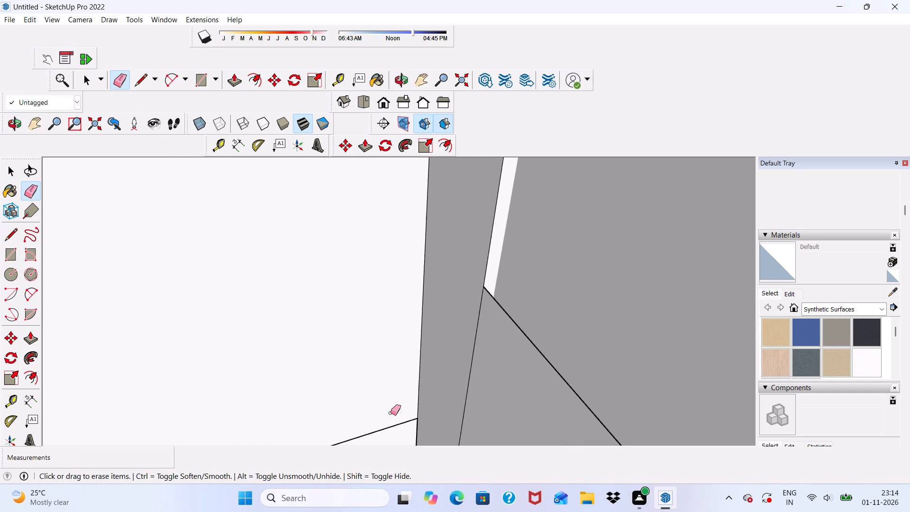
click(522, 331)
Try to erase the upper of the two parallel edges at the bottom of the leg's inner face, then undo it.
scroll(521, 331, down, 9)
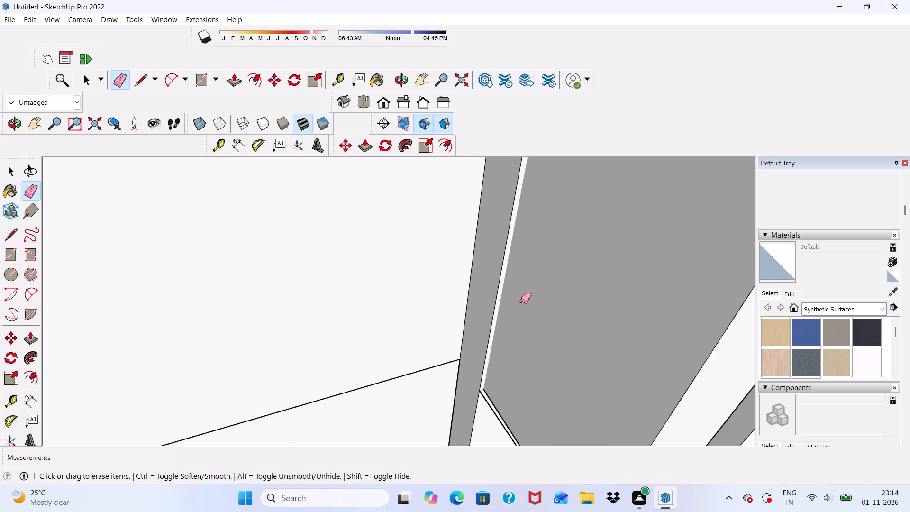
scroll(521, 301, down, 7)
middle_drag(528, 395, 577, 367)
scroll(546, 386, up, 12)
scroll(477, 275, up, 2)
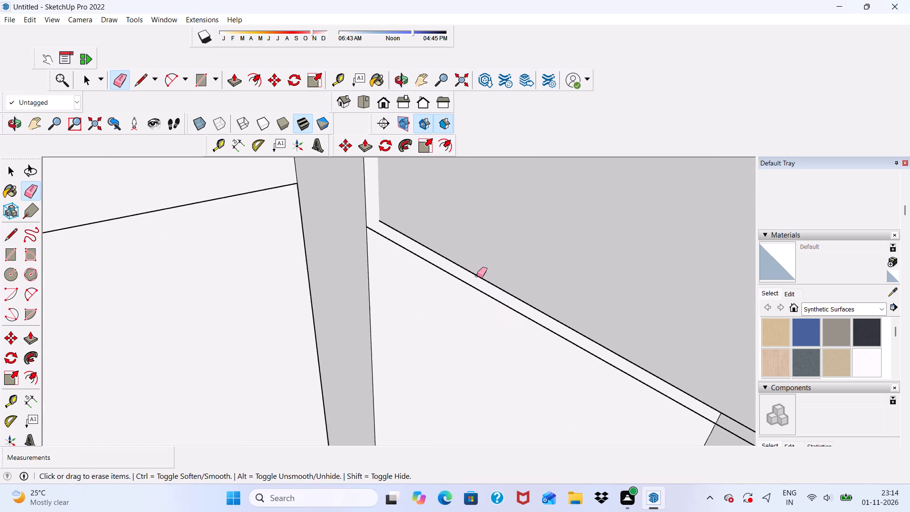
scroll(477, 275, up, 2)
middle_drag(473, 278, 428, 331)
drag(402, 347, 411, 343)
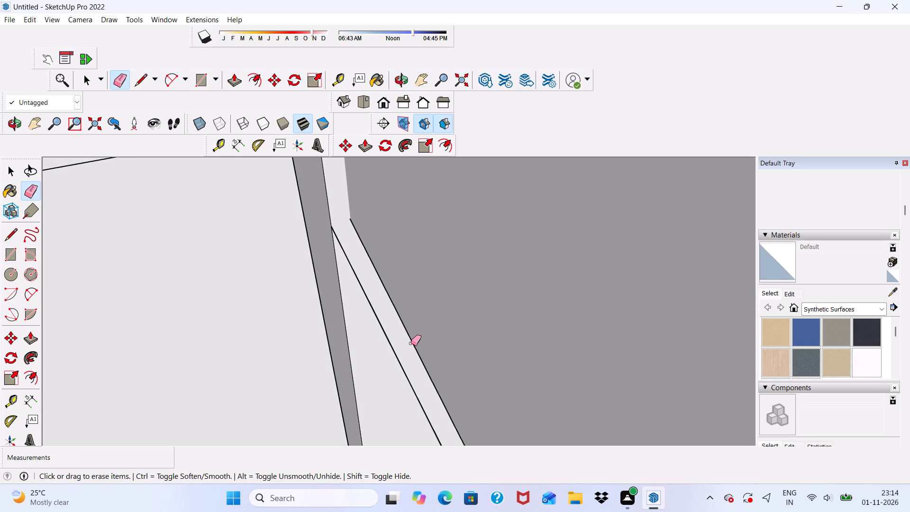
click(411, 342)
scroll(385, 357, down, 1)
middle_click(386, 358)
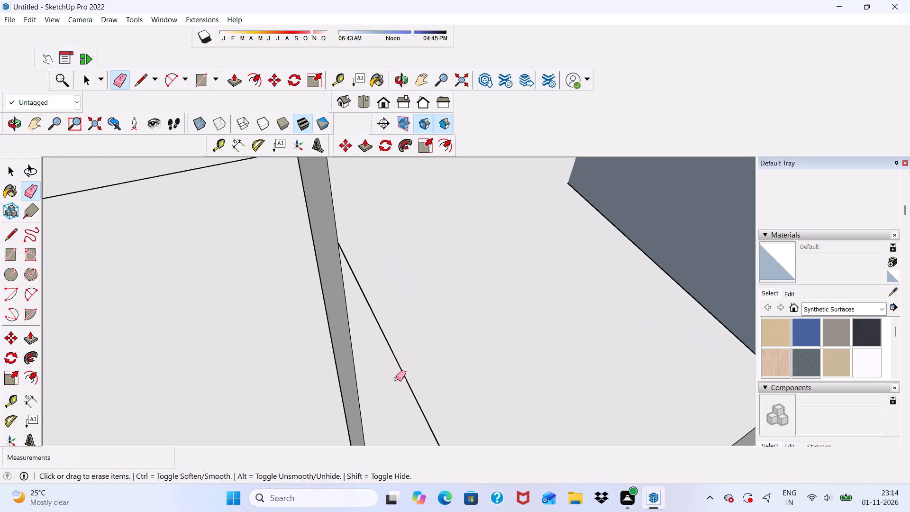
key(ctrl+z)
Erase the stray edge running parallel to the bottom edge of the leg at its open lower end.
scroll(404, 375, down, 1)
middle_drag(405, 374, 622, 302)
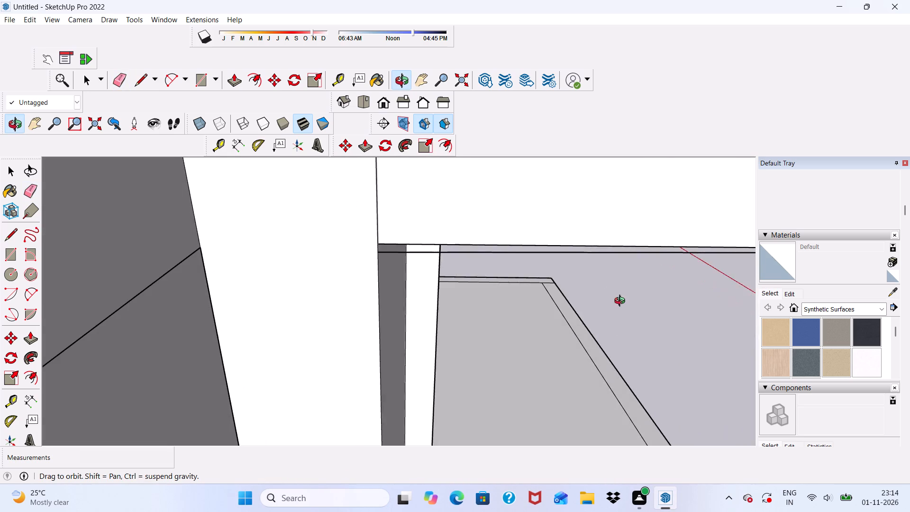
middle_drag(622, 302, 622, 299)
scroll(467, 266, up, 6)
scroll(462, 260, down, 6)
scroll(394, 366, down, 4)
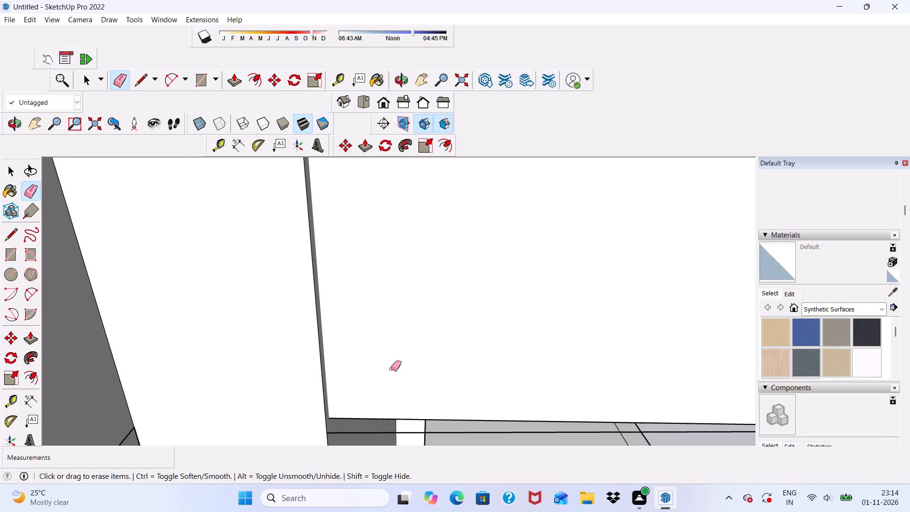
scroll(355, 430, up, 2)
click(355, 436)
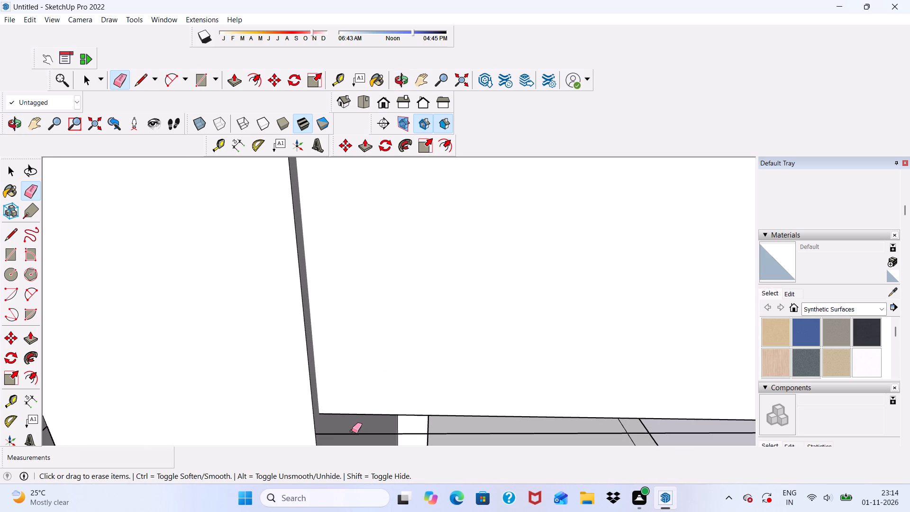
click(349, 434)
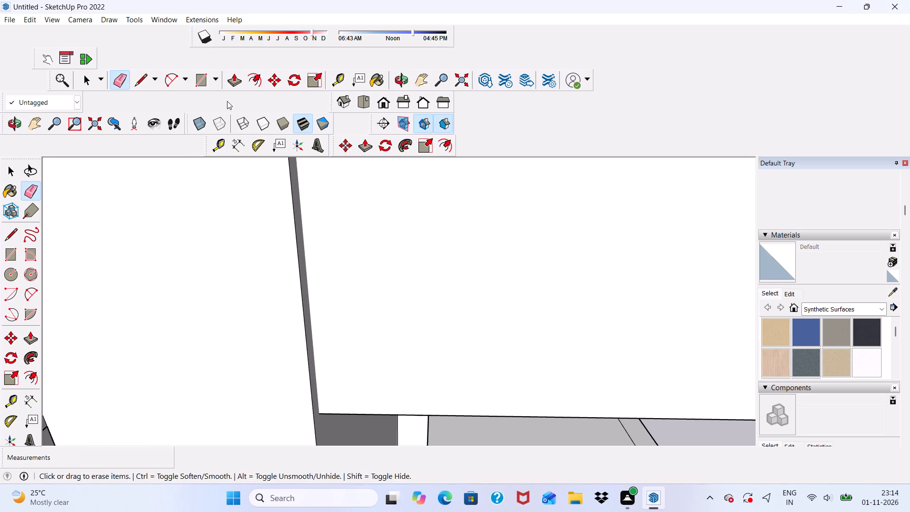
Push/Pull the leg's broad white face about 11/16", flush with the adjoining vertical face.
click(232, 85)
click(383, 290)
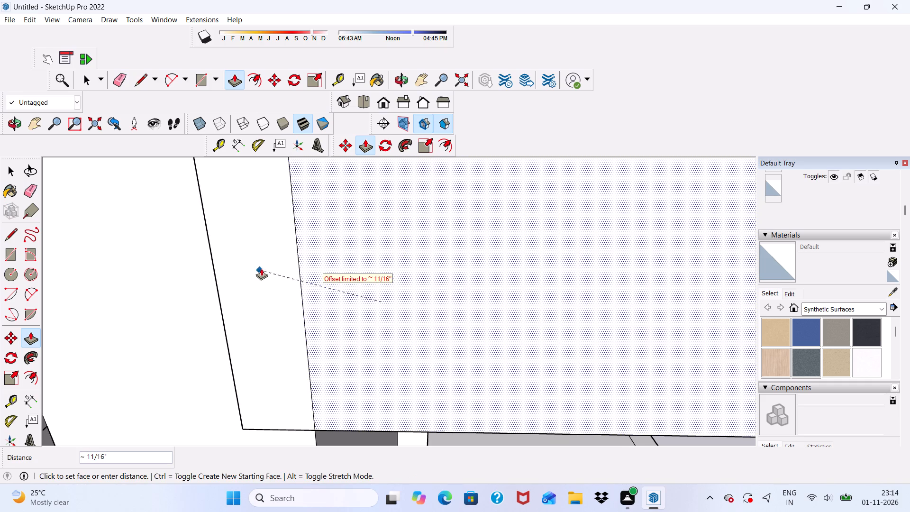
click(264, 265)
Erase the leftover vertical seam and the short line stub where the leg's face overlaps the adjoining vertical member.
scroll(266, 265, down, 14)
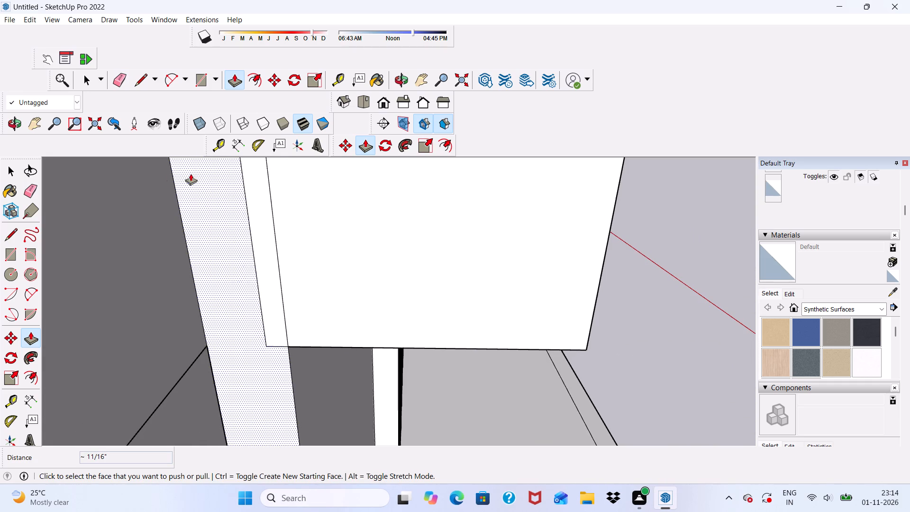
click(116, 76)
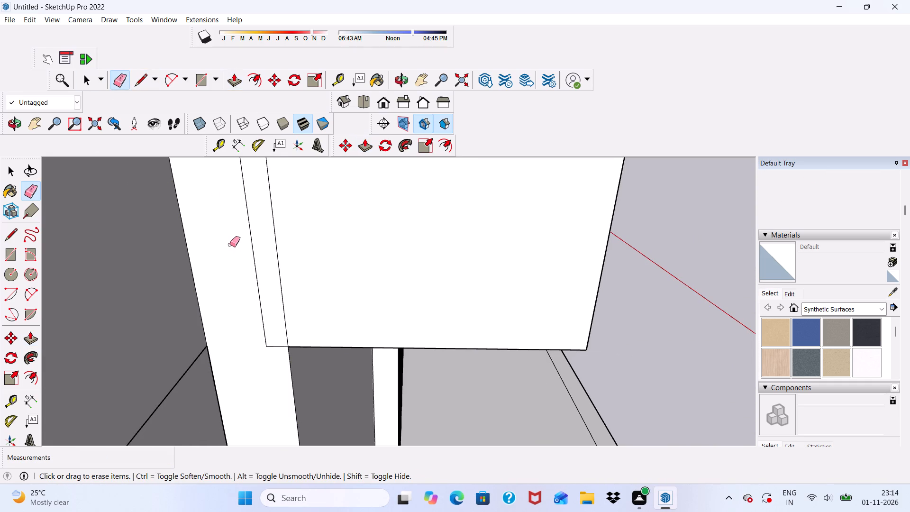
drag(238, 241, 256, 264)
click(269, 349)
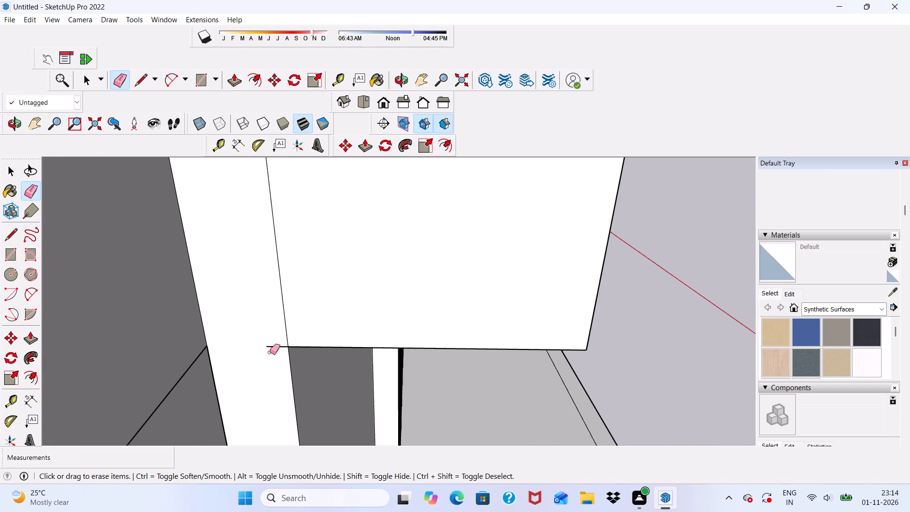
drag(266, 346, 269, 351)
Push/Pull the end face inside the leg's open underside about 2' 6 1/2" across to the adjoining vertical member.
scroll(264, 281, down, 5)
middle_drag(273, 279, 247, 178)
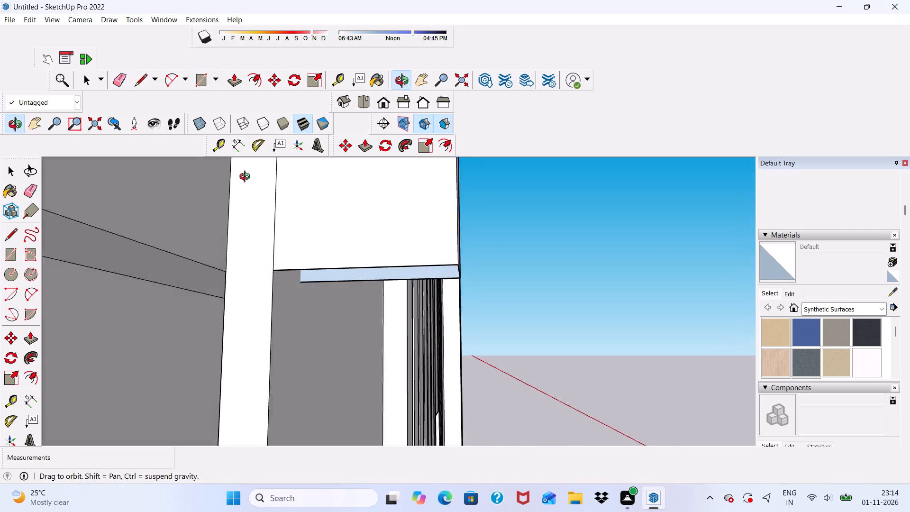
middle_drag(247, 178, 294, 35)
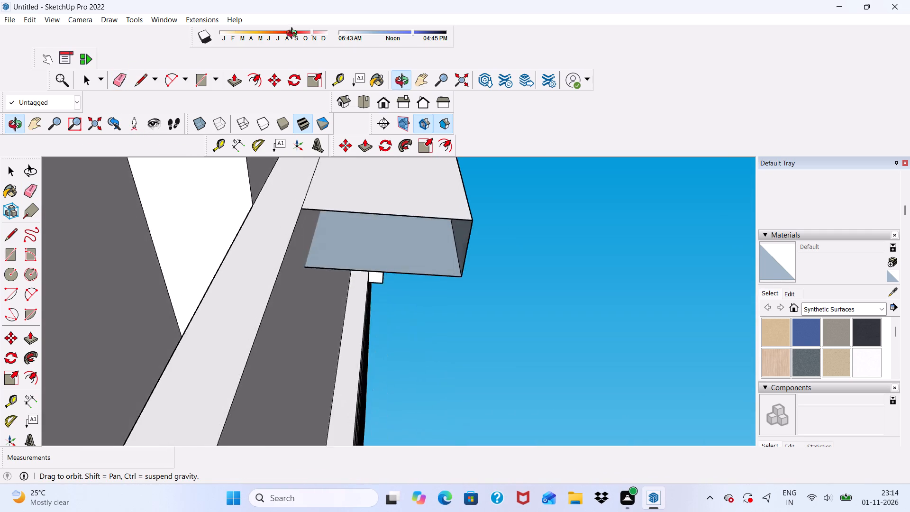
middle_drag(294, 35, 367, 30)
click(238, 78)
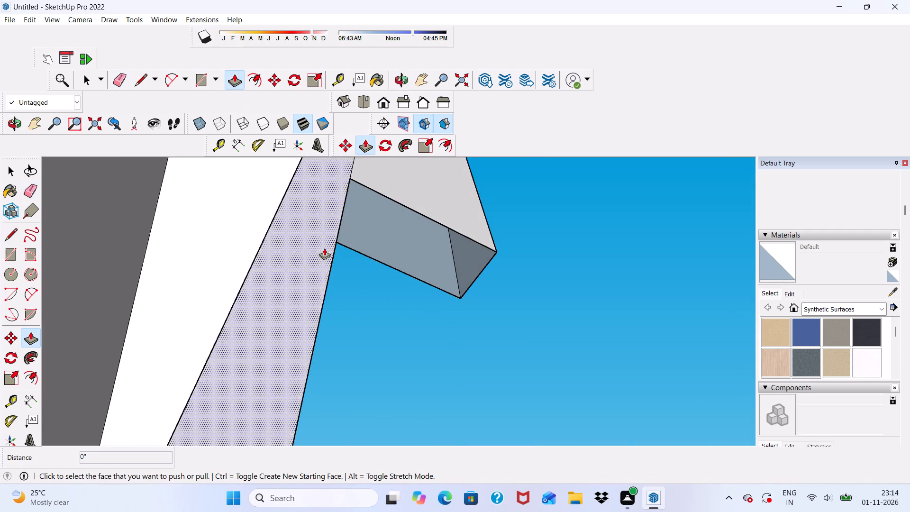
scroll(353, 257, up, 1)
click(509, 259)
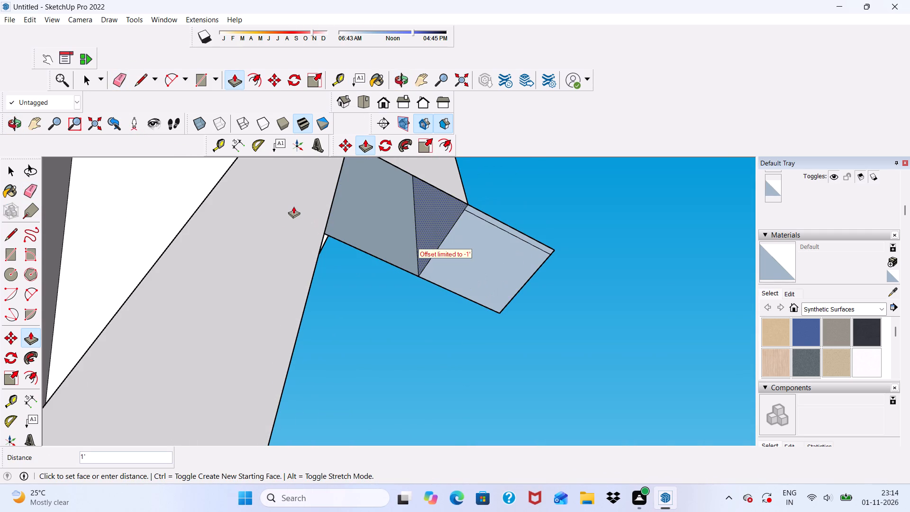
click(281, 189)
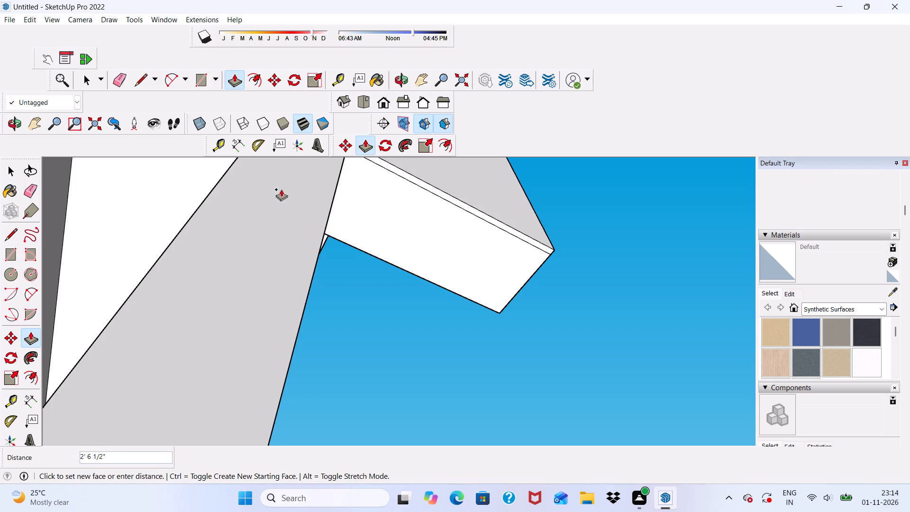
Erase the vertical seam and the short line stub left on the vertical member beside the leg's bottom corner.
scroll(300, 223, down, 5)
middle_drag(365, 273, 340, 316)
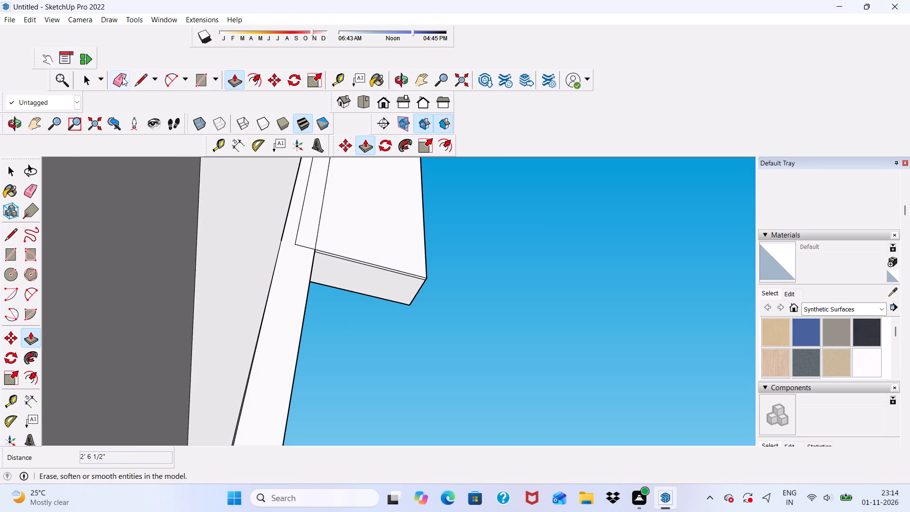
click(122, 77)
scroll(244, 195, up, 3)
drag(306, 240, 309, 256)
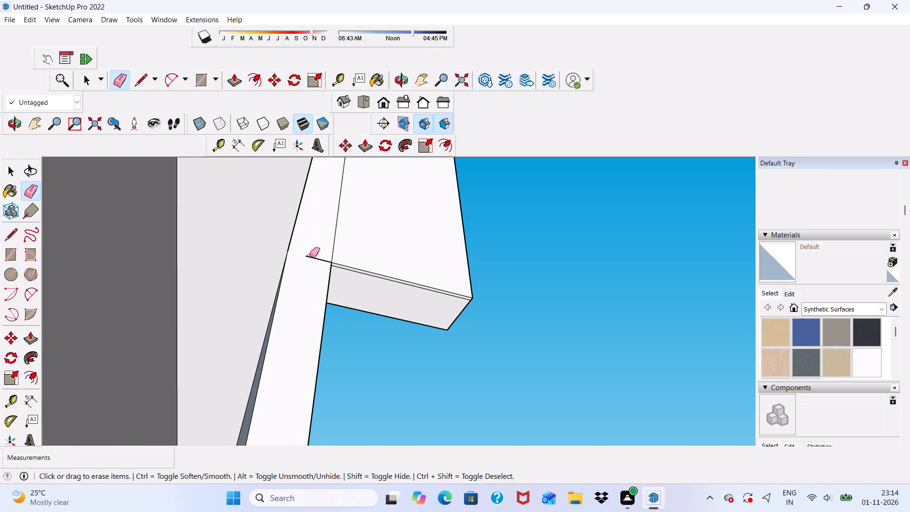
click(310, 258)
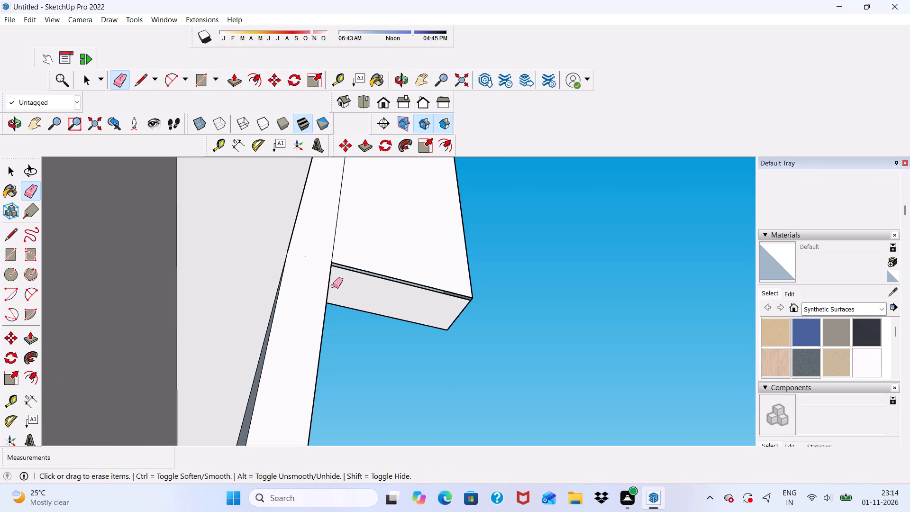
Push/Pull the small end face inside the narrow gap along the leg's underside about 2' 2 3/16" across its length.
key(space)
scroll(407, 321, up, 5)
scroll(446, 277, up, 5)
middle_drag(431, 264, 424, 202)
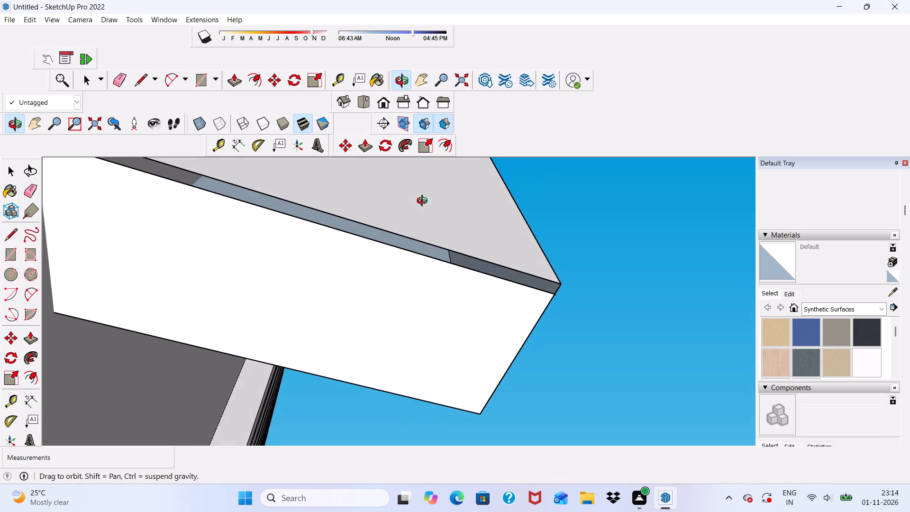
middle_drag(424, 202, 424, 196)
scroll(424, 233, up, 6)
click(529, 290)
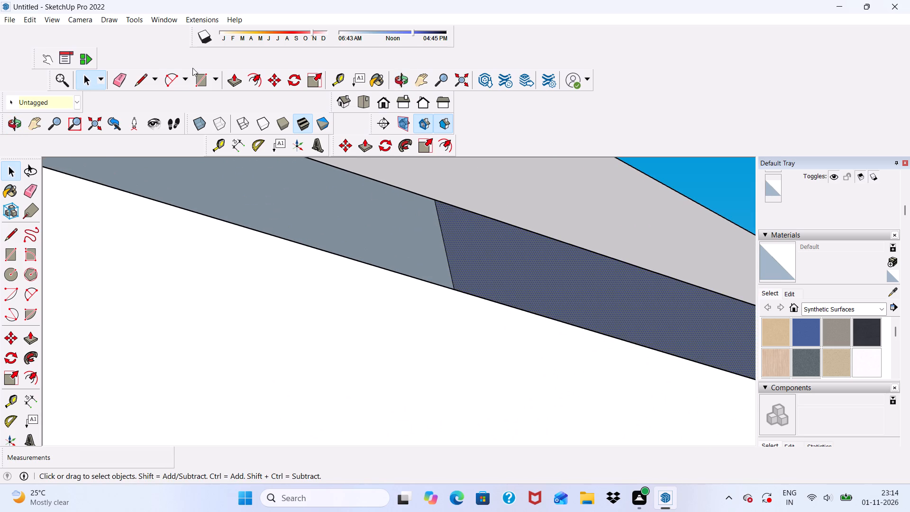
click(232, 79)
click(550, 256)
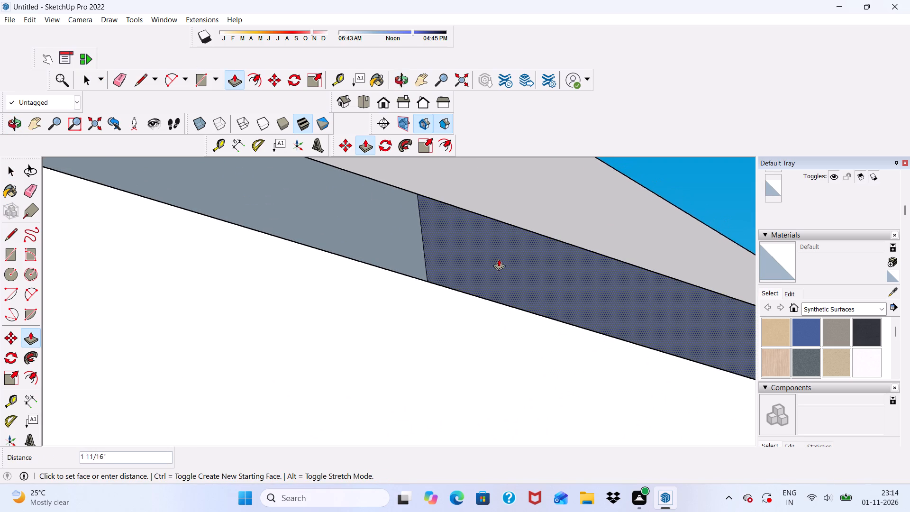
scroll(482, 251, down, 4)
scroll(464, 211, down, 16)
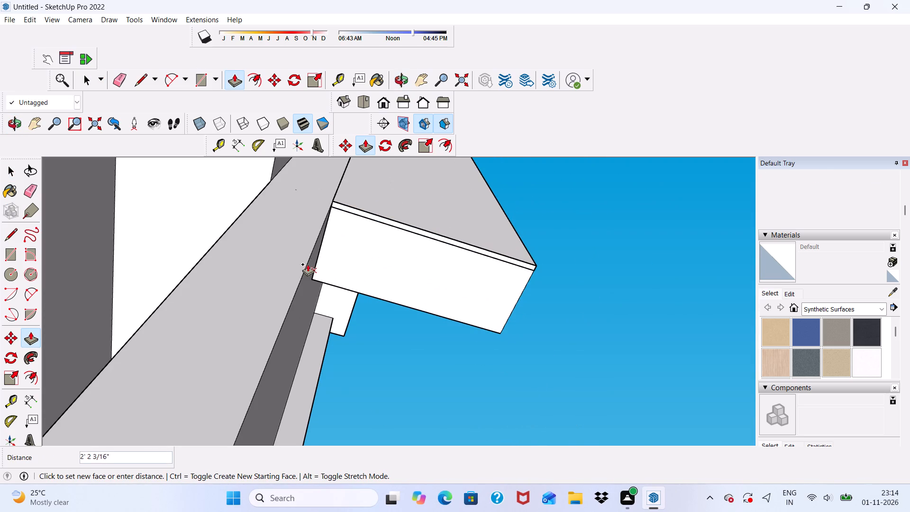
scroll(311, 259, up, 1)
click(311, 259)
middle_drag(314, 272, 250, 311)
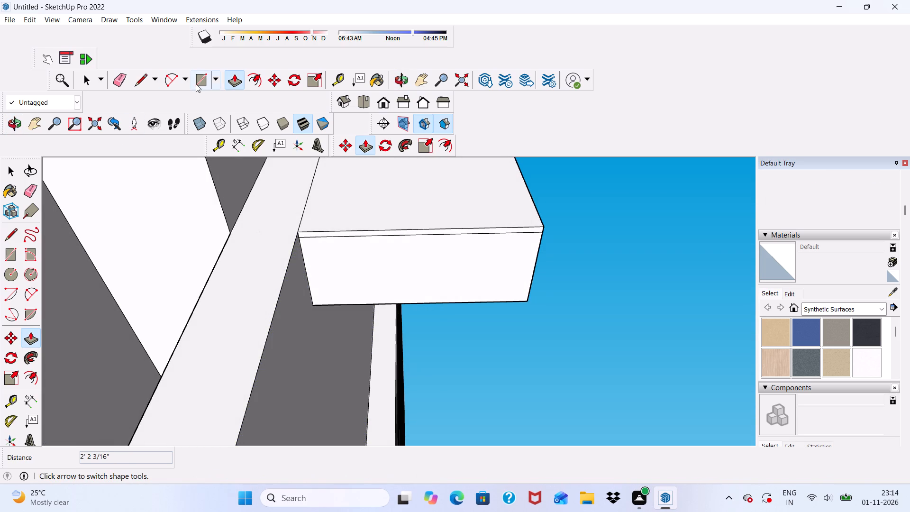
Erase the thin seam line left along the leg's underside where the narrow gap was filled.
click(115, 74)
scroll(370, 284, up, 4)
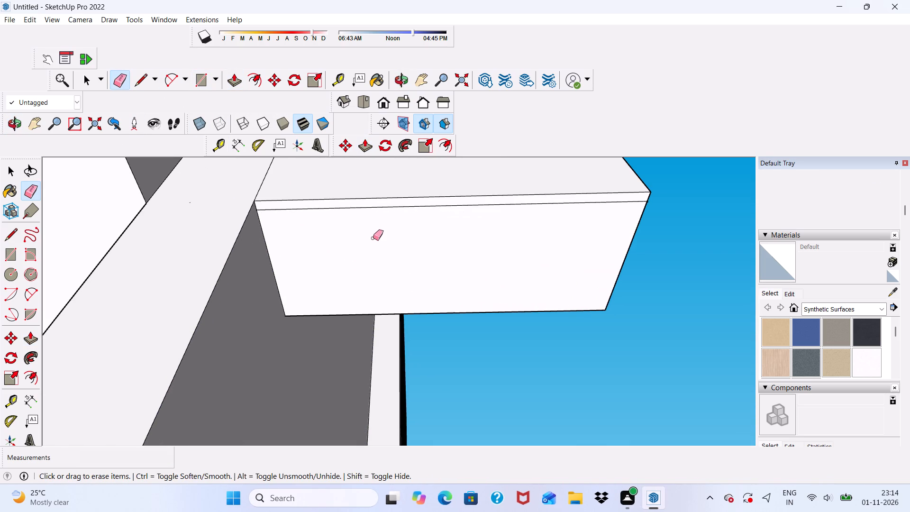
drag(375, 205, 376, 211)
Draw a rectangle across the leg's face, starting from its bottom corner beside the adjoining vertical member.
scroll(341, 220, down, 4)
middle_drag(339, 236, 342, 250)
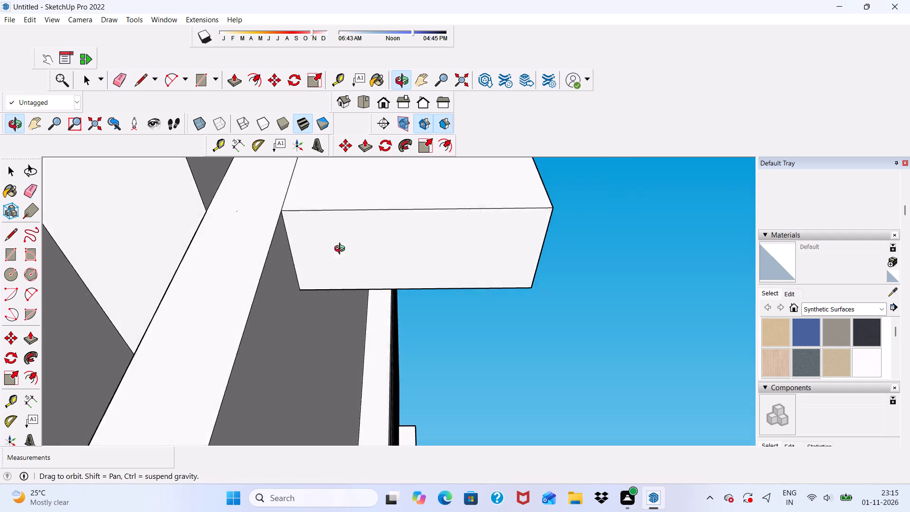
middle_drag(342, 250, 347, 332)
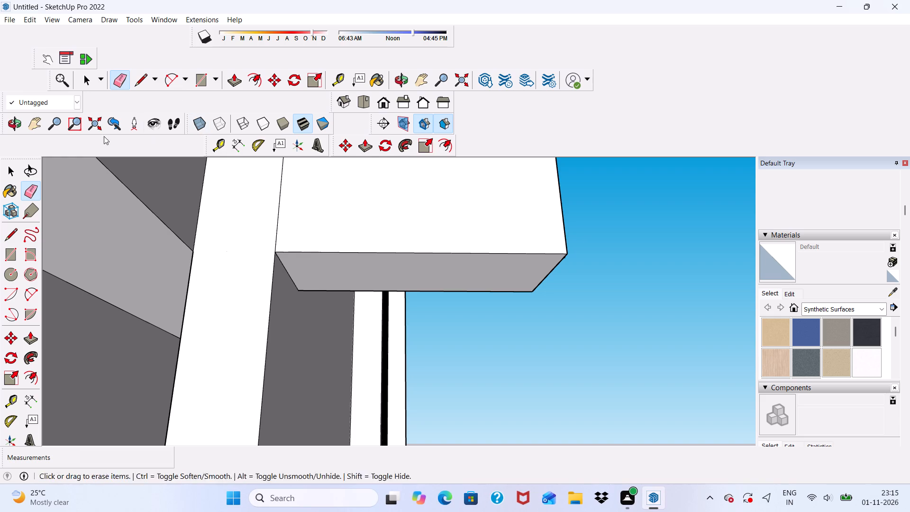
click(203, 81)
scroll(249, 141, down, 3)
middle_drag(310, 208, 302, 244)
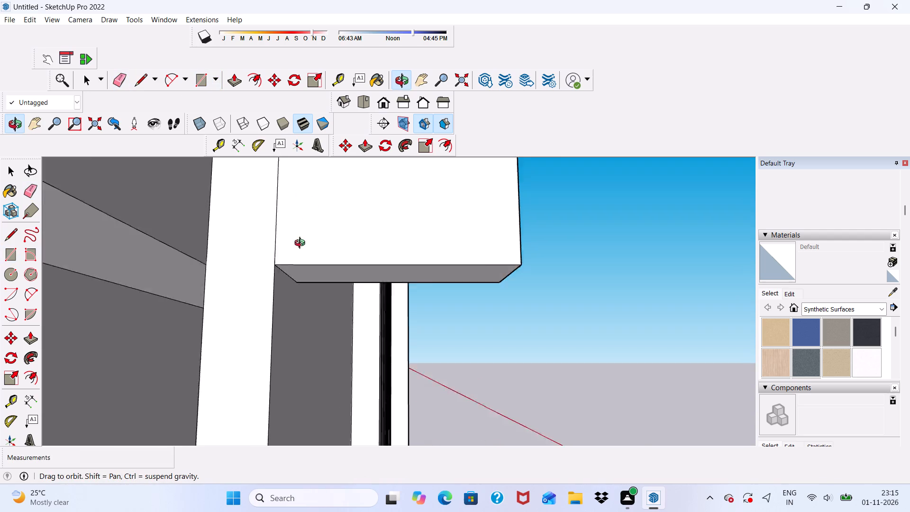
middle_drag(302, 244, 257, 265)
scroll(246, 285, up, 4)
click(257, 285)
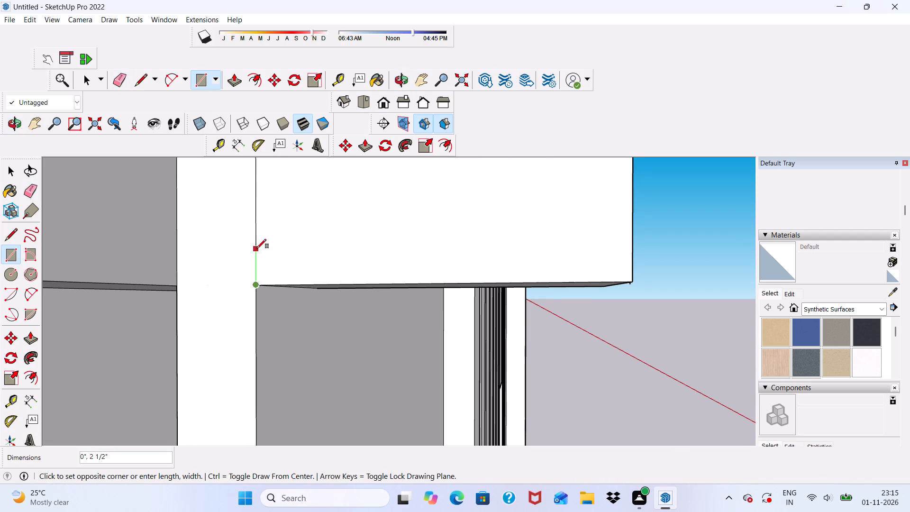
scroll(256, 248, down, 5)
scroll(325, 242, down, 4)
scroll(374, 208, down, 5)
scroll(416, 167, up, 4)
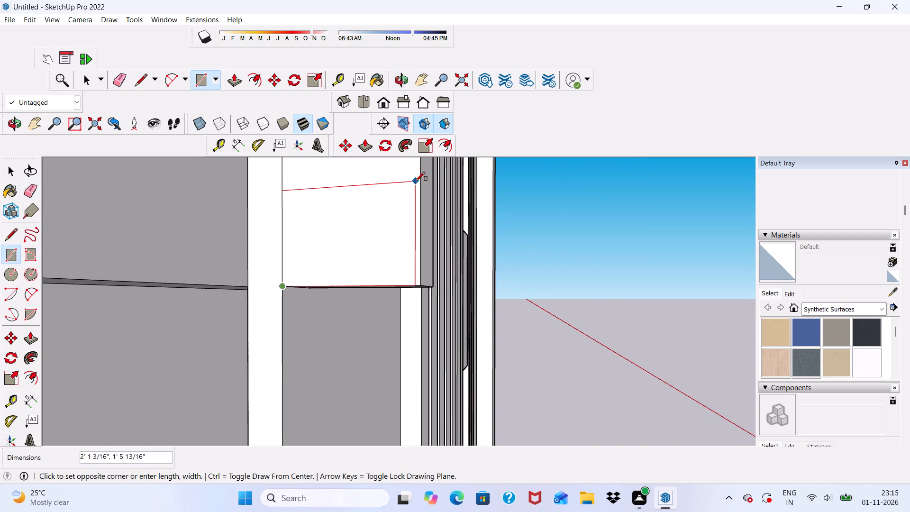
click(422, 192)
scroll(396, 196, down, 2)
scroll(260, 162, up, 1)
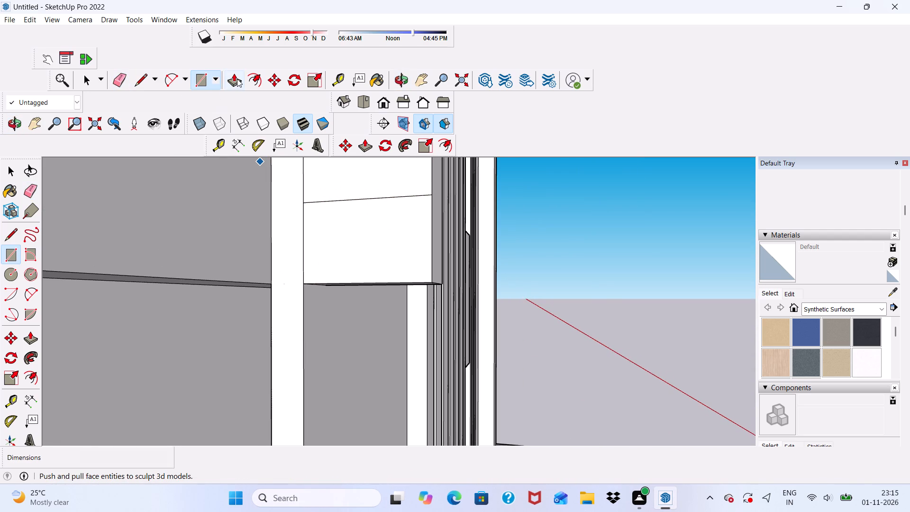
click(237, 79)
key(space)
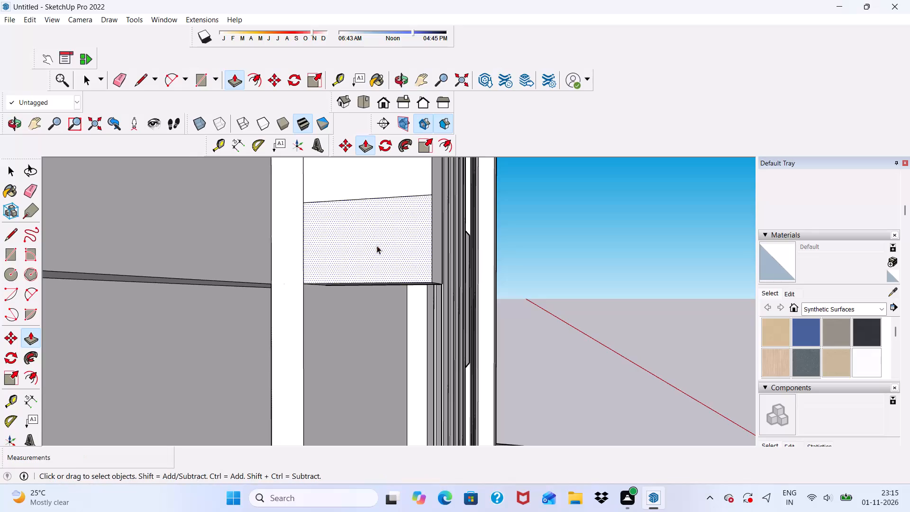
Erase the vertical seam between the new rectangle and the vertical member, and the rectangle's upper edge.
drag(111, 81, 121, 84)
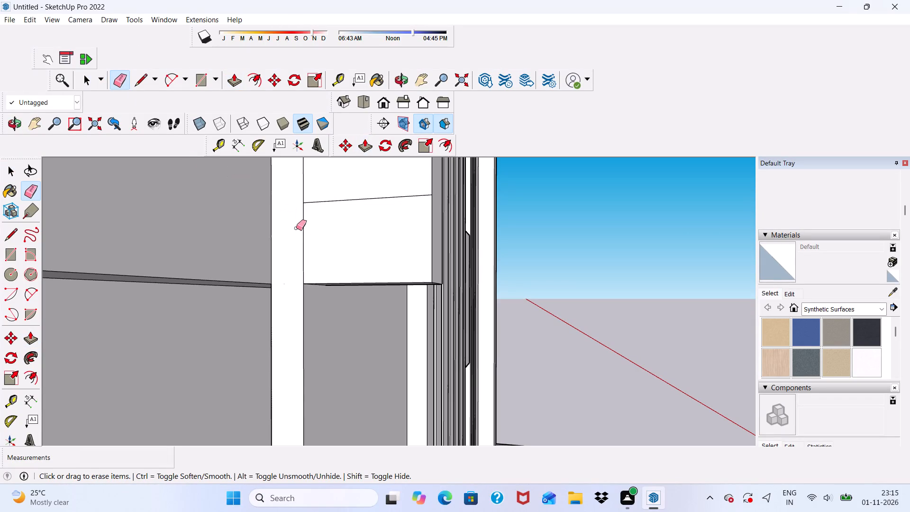
click(305, 235)
drag(306, 237, 300, 237)
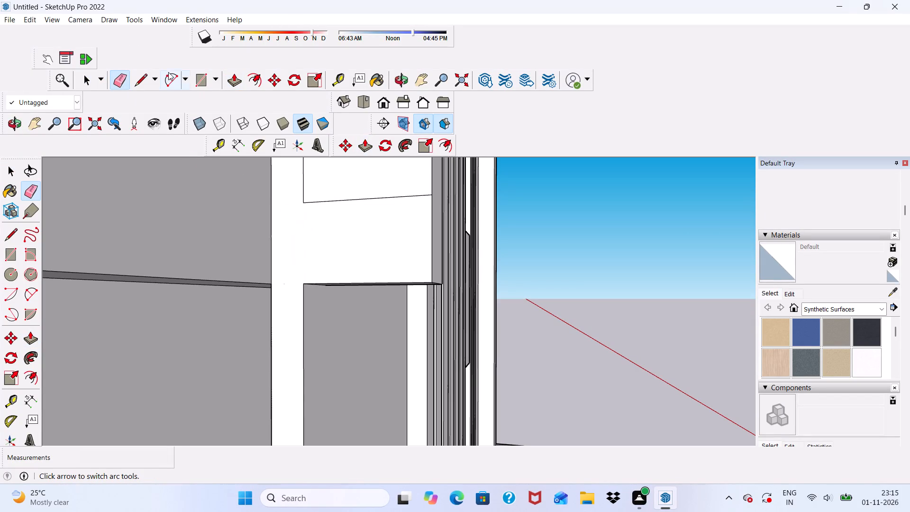
click(337, 204)
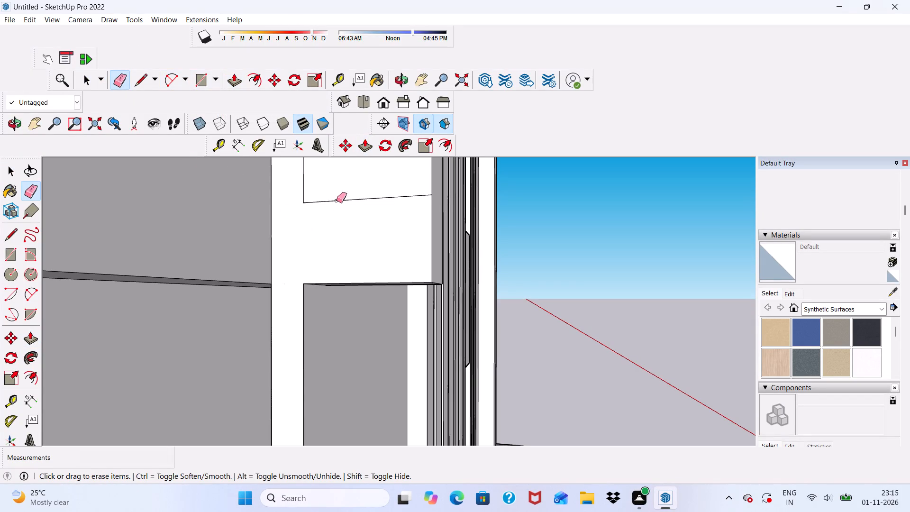
click(337, 201)
Draw a rectangle about 2' 9 7/16" by 1' 4 5/16" across the vertical member and leg at their bottom corner.
click(200, 75)
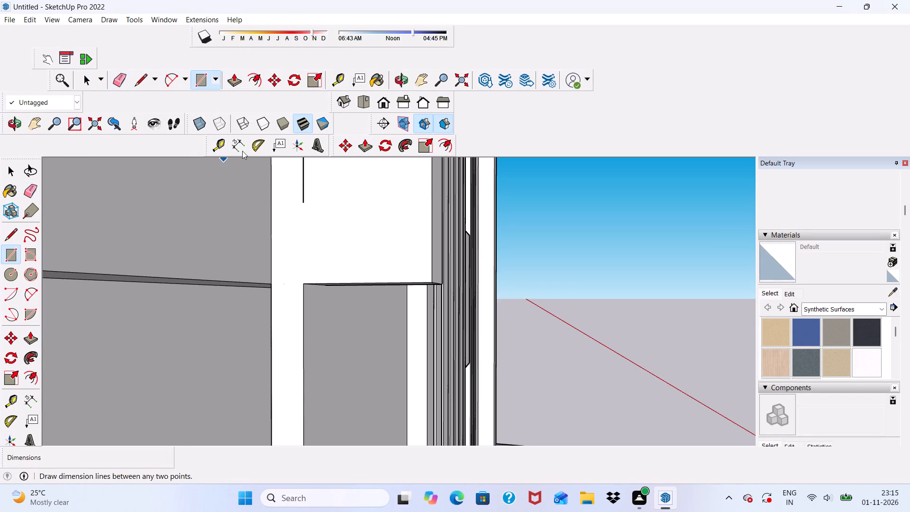
scroll(299, 290, up, 1)
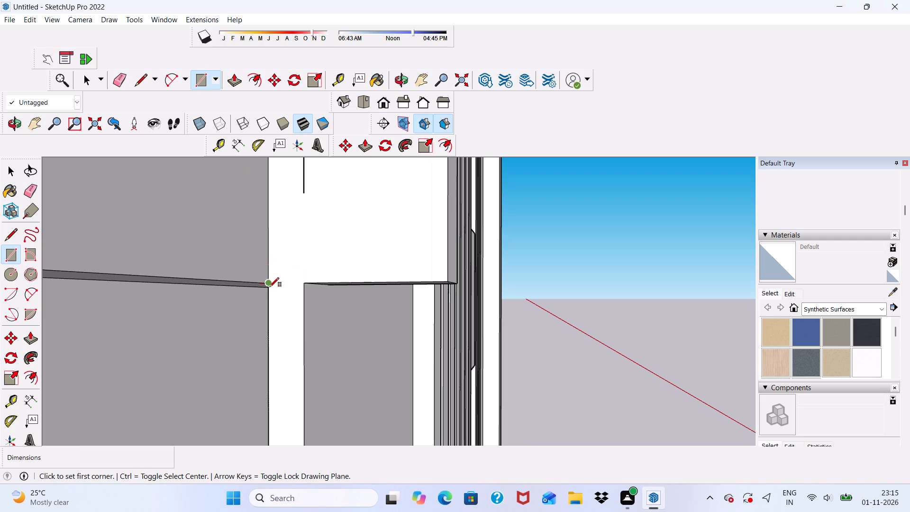
click(270, 287)
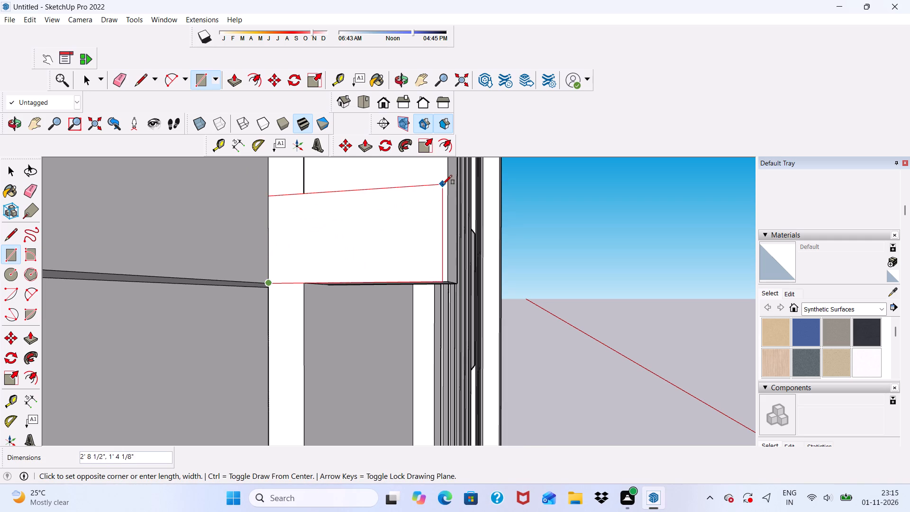
scroll(450, 183, up, 2)
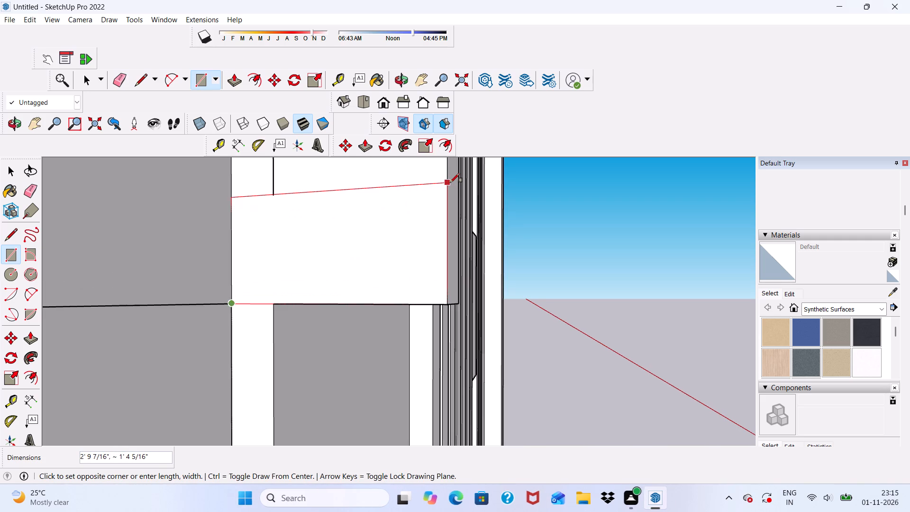
click(450, 183)
Push/Pull the new rectangle about 9' 8 5/16" along the balcony front, level with the end of the frame's top arm.
scroll(442, 192, down, 1)
middle_drag(442, 192, 382, 205)
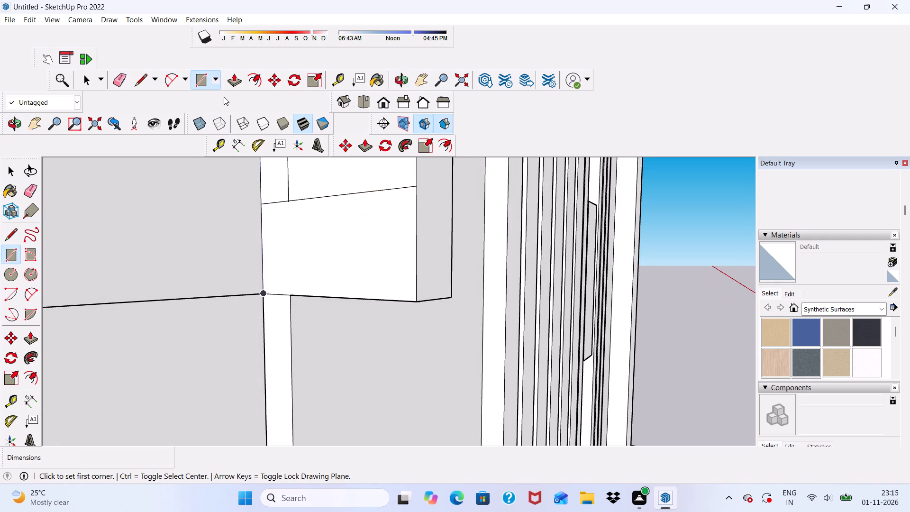
click(232, 79)
click(345, 248)
scroll(194, 262, down, 7)
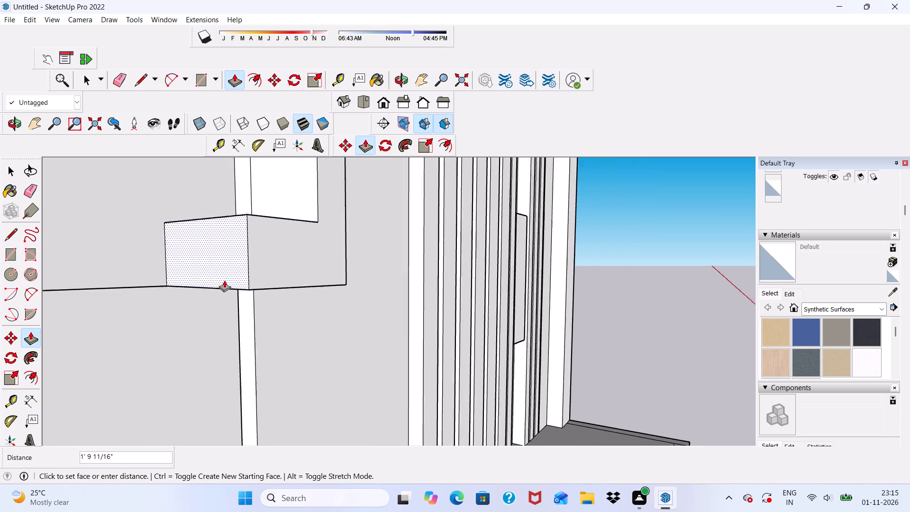
scroll(224, 280, down, 20)
scroll(224, 280, down, 7)
scroll(120, 230, up, 6)
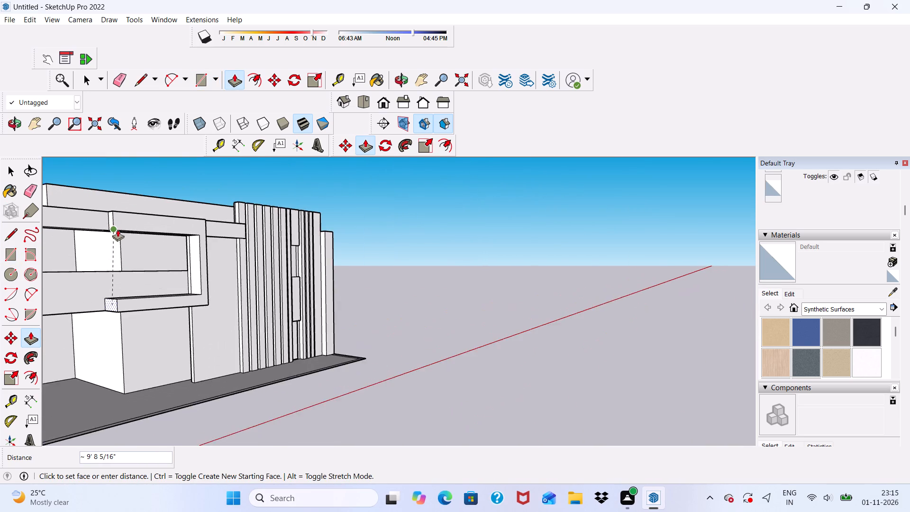
click(118, 229)
Examine the frame's extended bottom arm and the balcony front from several sides of the house.
scroll(137, 266, down, 1)
middle_drag(148, 286, 90, 264)
scroll(288, 256, up, 6)
scroll(294, 255, down, 1)
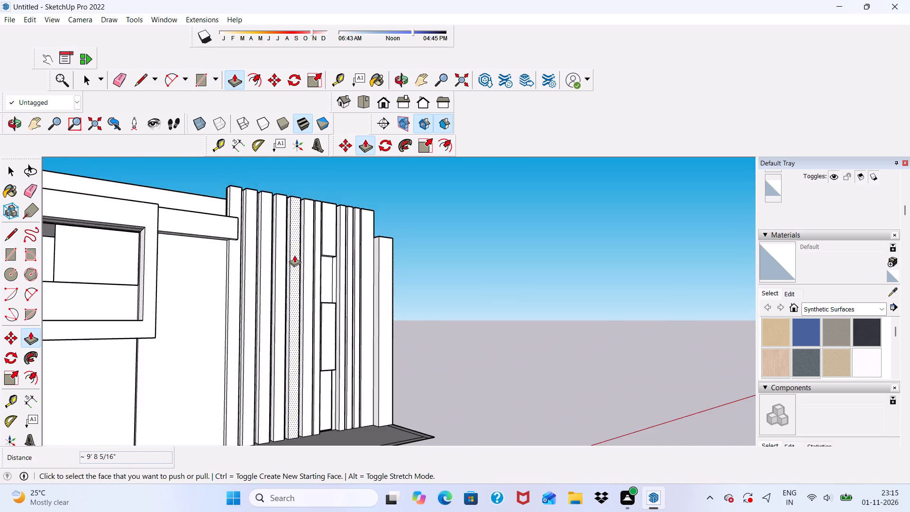
middle_drag(295, 255, 109, 259)
scroll(370, 233, down, 9)
scroll(311, 274, up, 3)
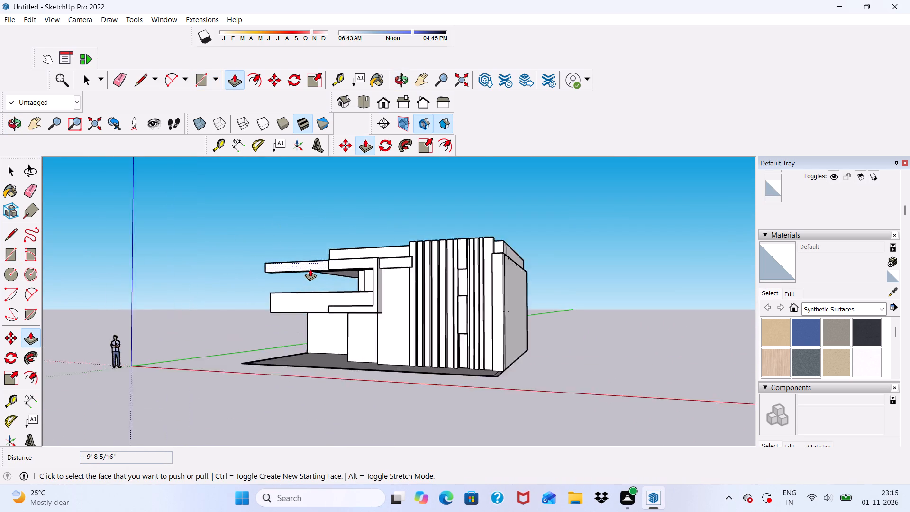
scroll(310, 269, up, 4)
scroll(310, 269, down, 1)
scroll(323, 267, up, 6)
scroll(346, 281, down, 2)
middle_drag(357, 291, 384, 311)
scroll(354, 242, up, 5)
Erase the two thin seam lines along the underside of the frame's bottom arm.
click(115, 76)
scroll(240, 231, down, 2)
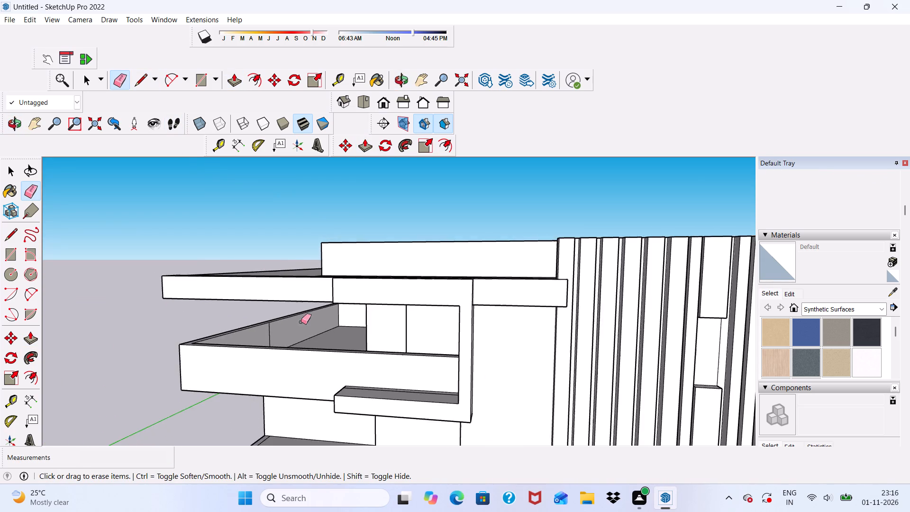
scroll(352, 352, up, 5)
scroll(364, 401, up, 3)
click(359, 417)
scroll(353, 368, down, 6)
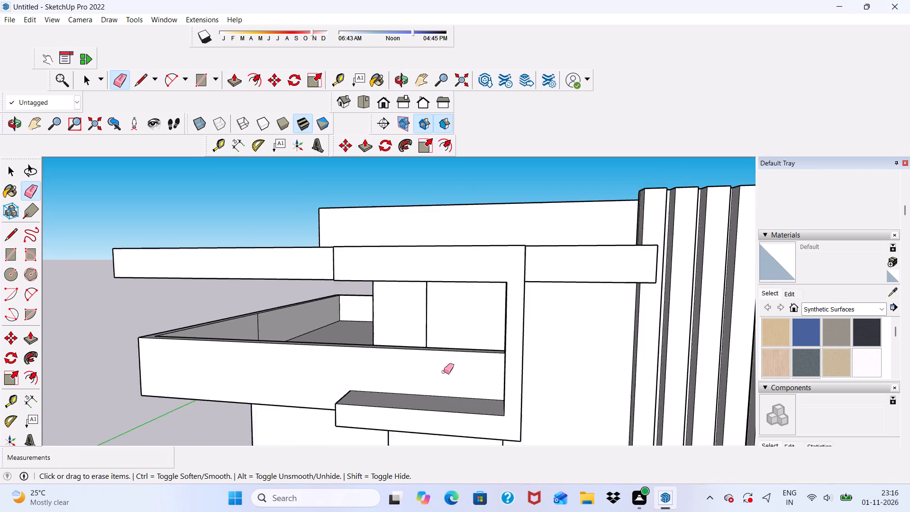
middle_drag(447, 371, 467, 198)
scroll(387, 360, up, 7)
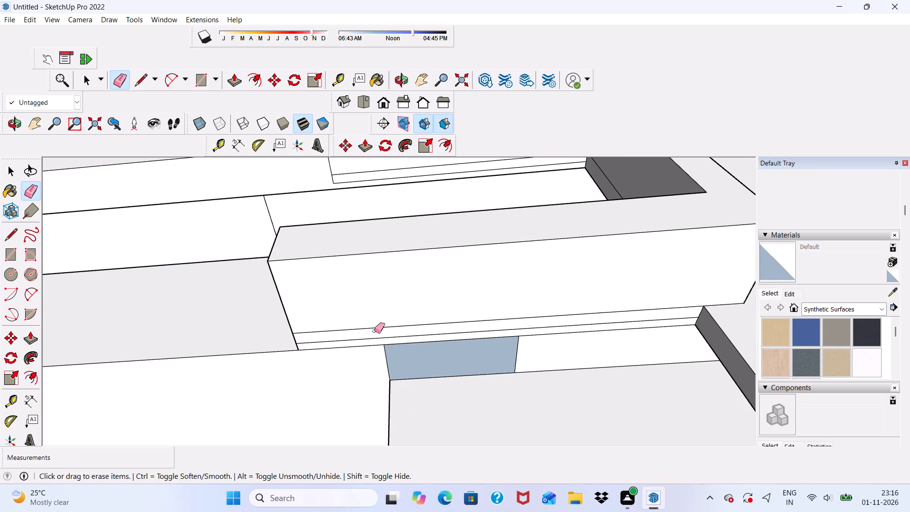
click(375, 327)
click(369, 337)
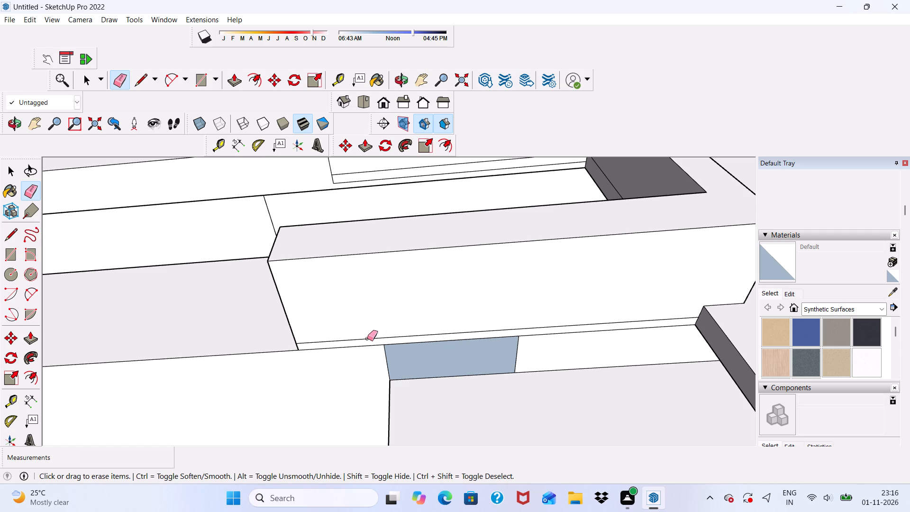
click(367, 339)
Draw a rectangle about 2' 9 7/16" by 1' 3 1/16" on top of the frame's bottom arm at its free end.
scroll(359, 324, down, 5)
middle_drag(436, 311, 415, 440)
scroll(414, 440, down, 3)
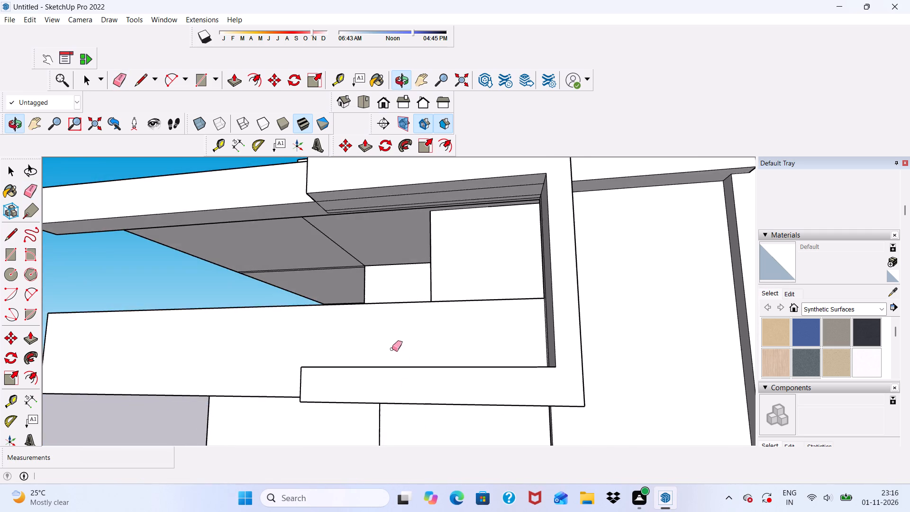
scroll(392, 349, down, 3)
middle_drag(408, 359, 381, 451)
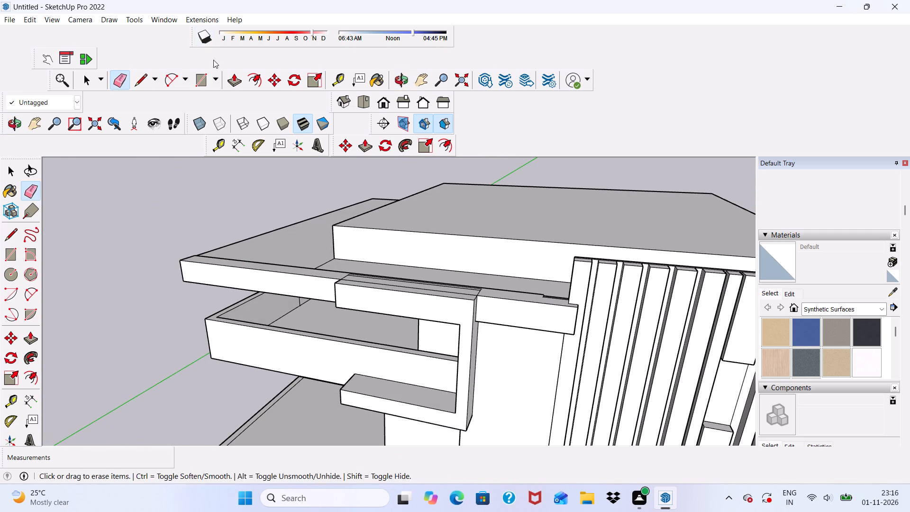
click(195, 85)
scroll(276, 198, down, 4)
middle_drag(352, 301, 407, 291)
scroll(365, 384, up, 6)
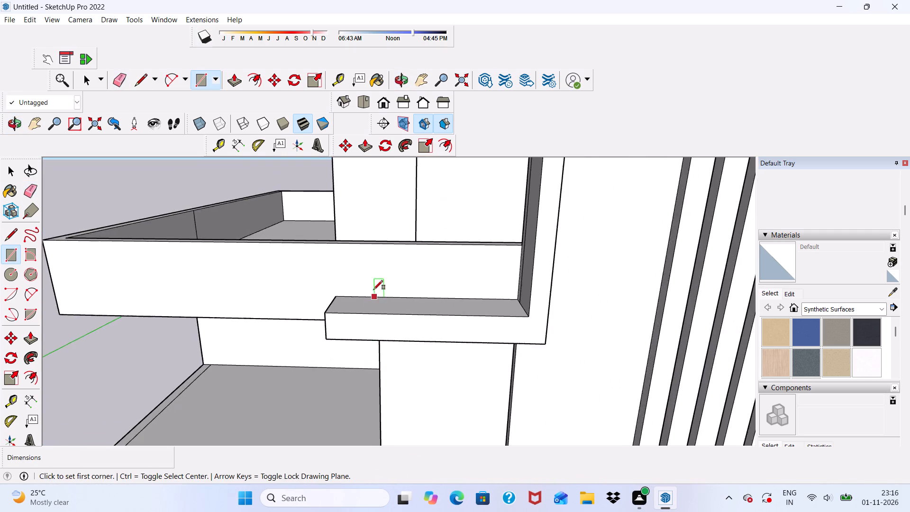
scroll(336, 313, up, 6)
click(321, 312)
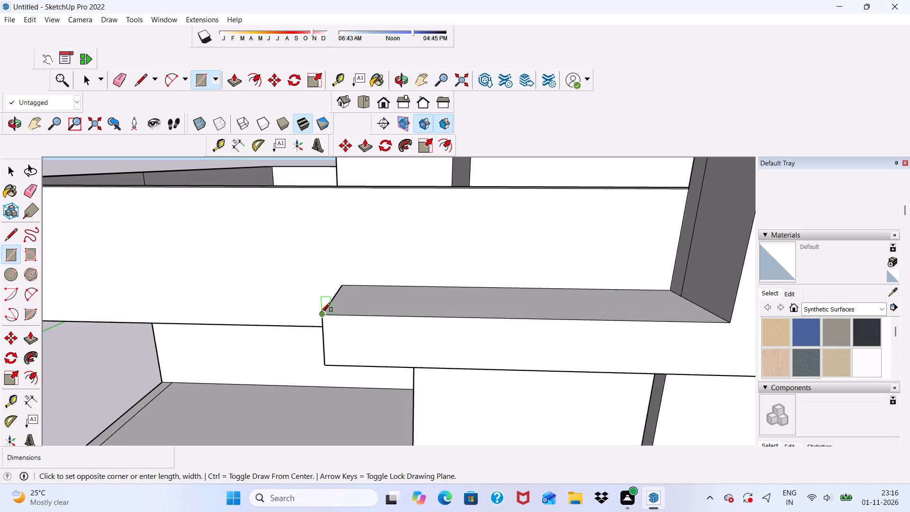
scroll(388, 278, up, 4)
click(382, 291)
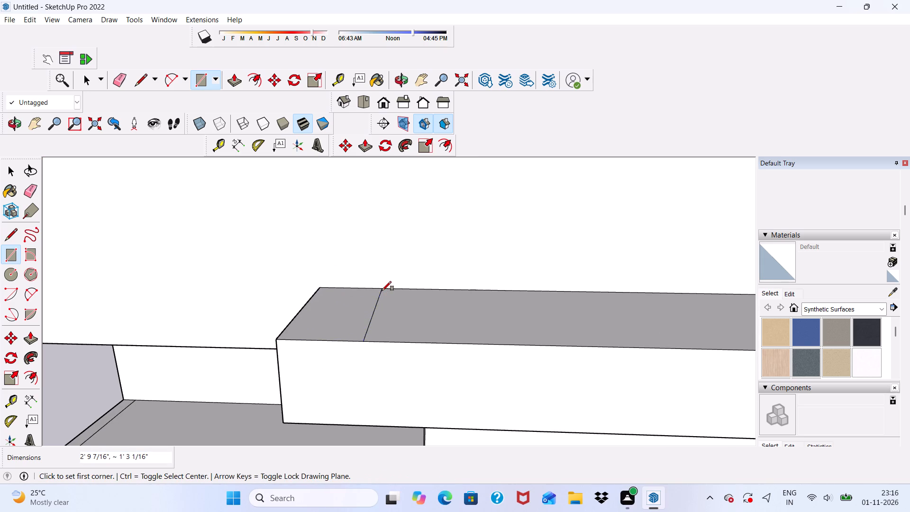
Push/Pull the end rectangle up about 7' 3 1/8" to the underside of the frame's top arm, closing the frame.
scroll(382, 291, down, 8)
middle_drag(423, 335, 423, 366)
scroll(417, 363, up, 1)
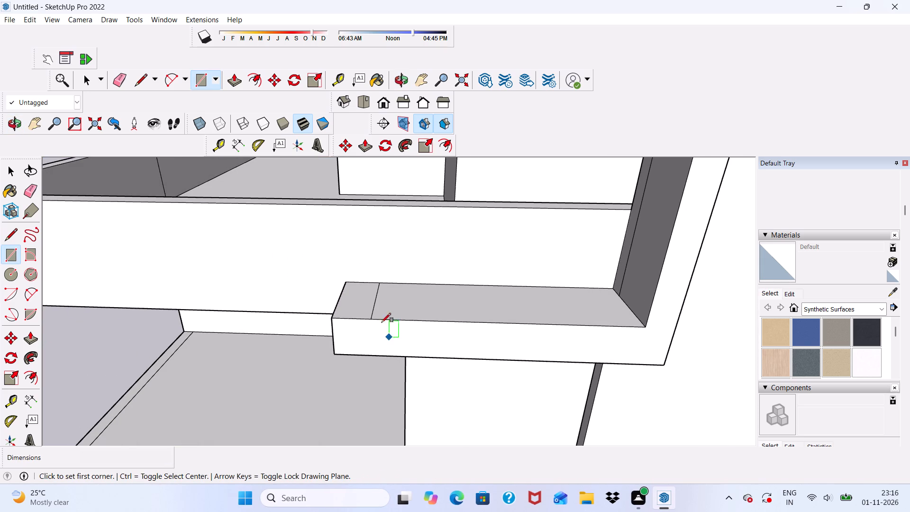
click(236, 77)
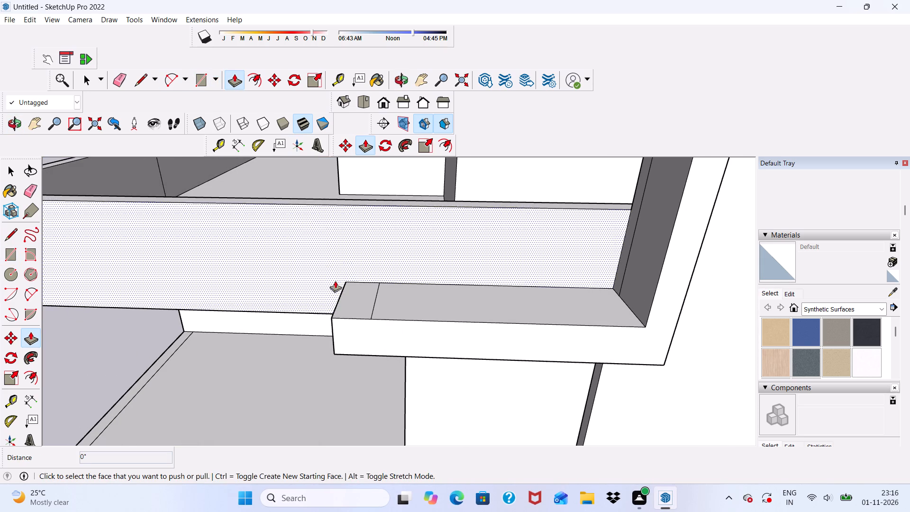
click(347, 309)
scroll(354, 231, down, 4)
scroll(352, 270, down, 8)
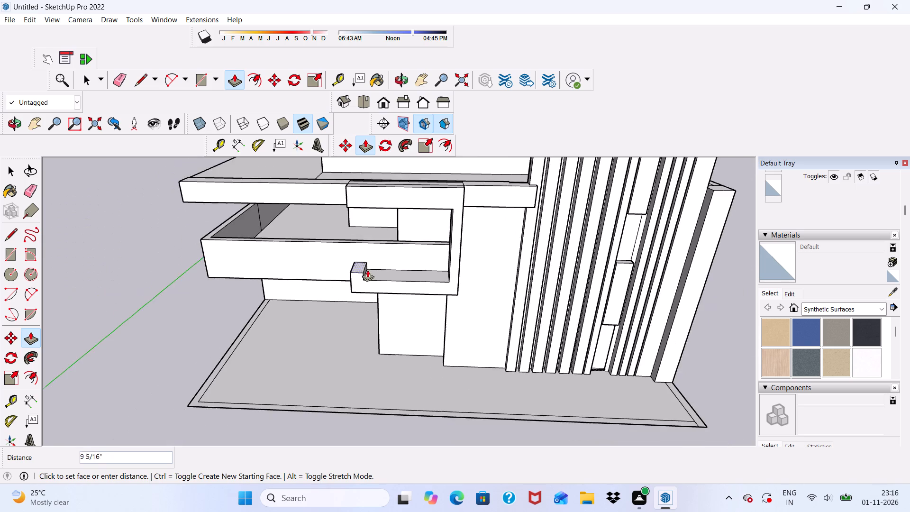
scroll(364, 196, up, 5)
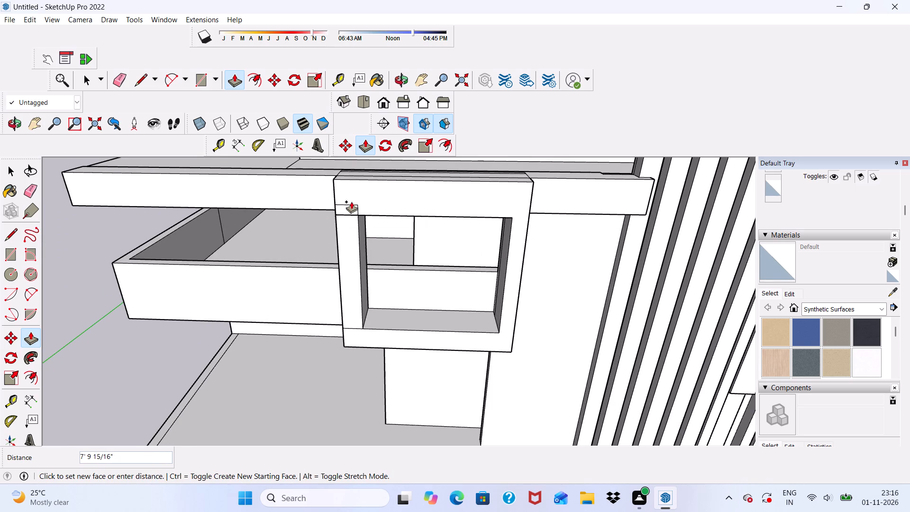
scroll(351, 201, up, 12)
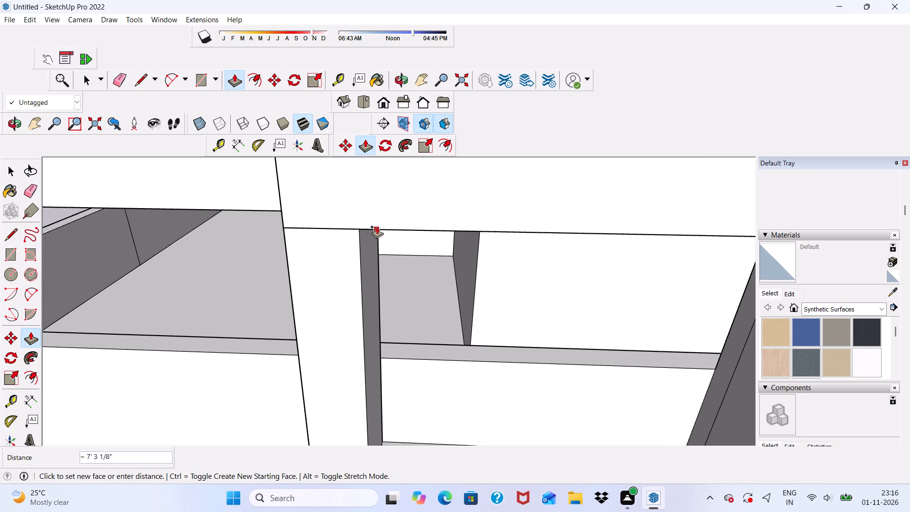
click(377, 227)
scroll(376, 228, down, 1)
middle_drag(376, 229, 420, 164)
scroll(425, 173, up, 1)
scroll(400, 177, down, 4)
middle_drag(347, 259, 420, 256)
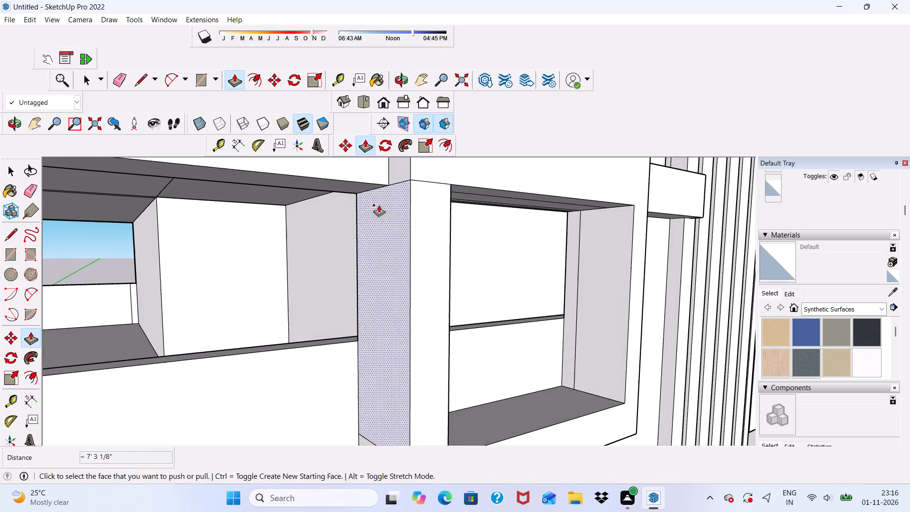
Erase the seam lines between the new end post and the frame's top arm on the outer side and front faces.
click(120, 77)
scroll(393, 191, up, 3)
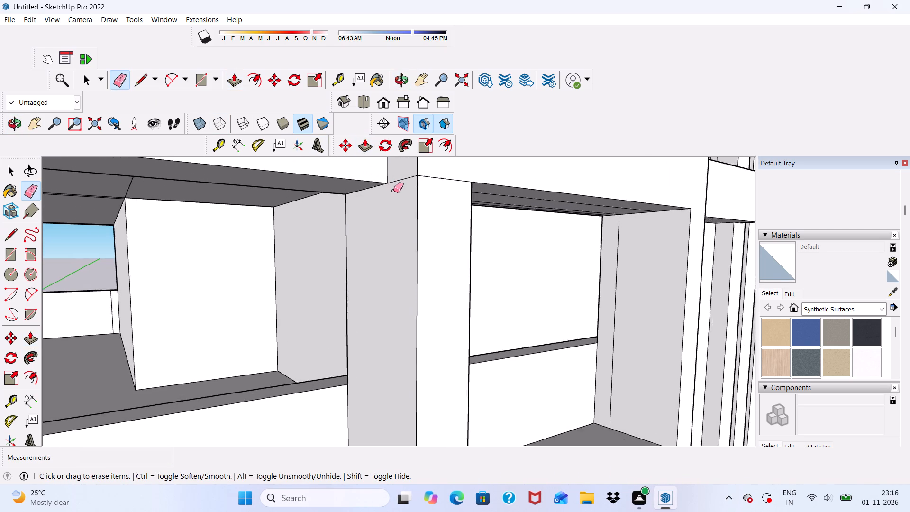
scroll(393, 191, up, 2)
drag(398, 175, 400, 182)
drag(435, 173, 438, 182)
Erase the thin parallel seam lines along the underside of the frame's top arm.
scroll(435, 199, down, 1)
middle_drag(438, 199, 293, 179)
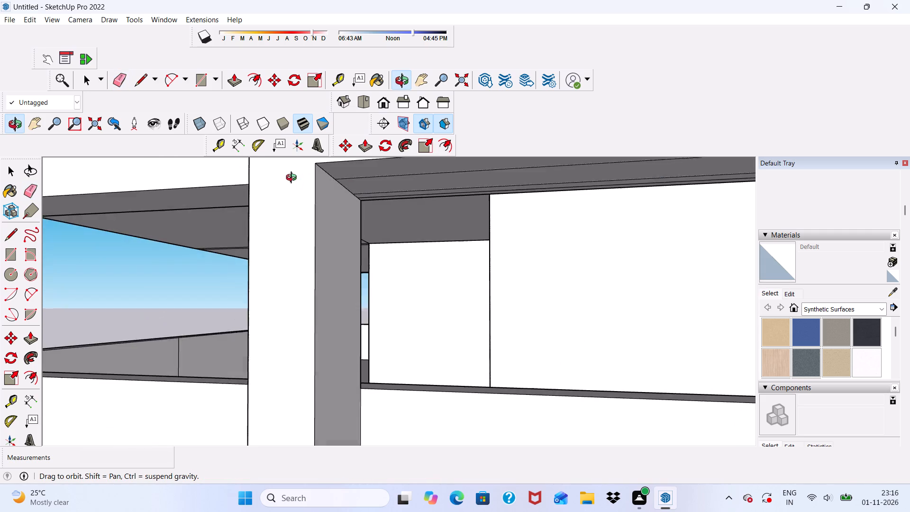
middle_drag(293, 179, 275, 178)
scroll(303, 179, up, 1)
scroll(356, 181, down, 1)
drag(363, 174, 367, 184)
scroll(373, 191, up, 5)
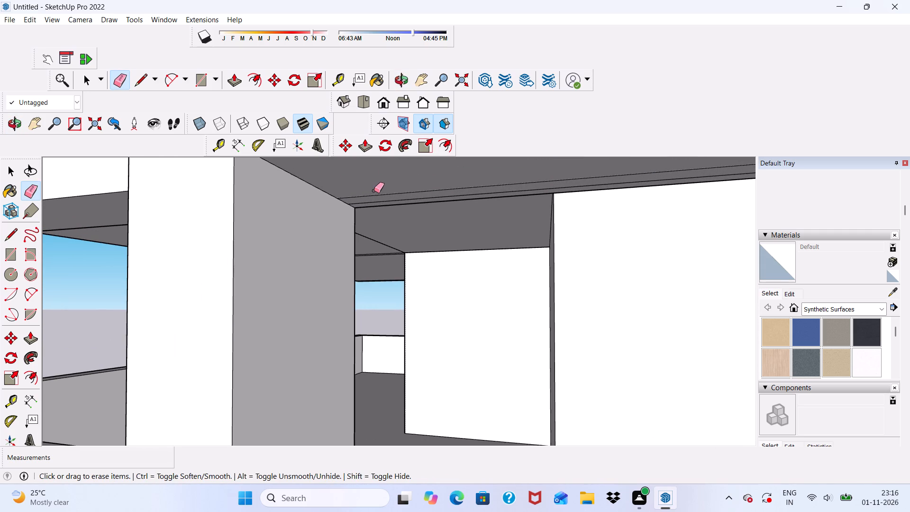
drag(374, 191, 380, 204)
scroll(332, 195, down, 3)
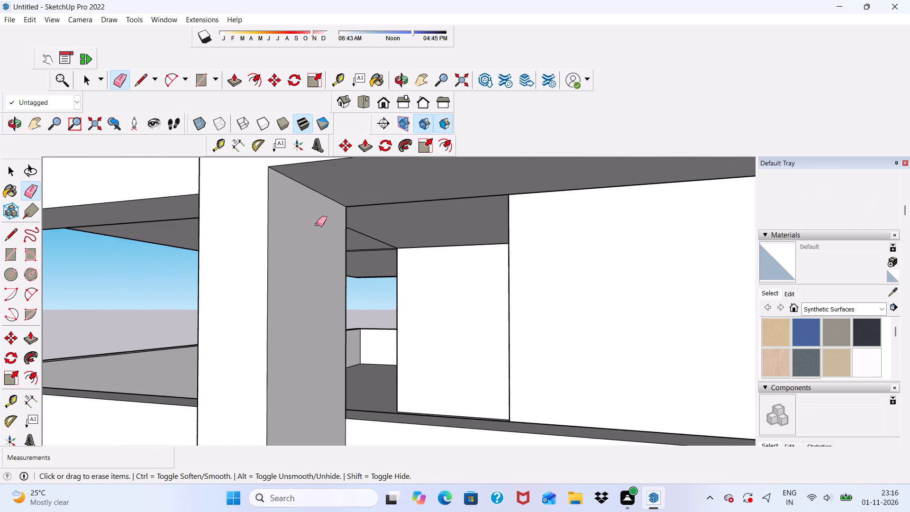
Erase the vertical seam line on the inner face of the frame's opposite post.
scroll(317, 224, down, 8)
middle_drag(324, 242, 427, 216)
scroll(555, 227, up, 5)
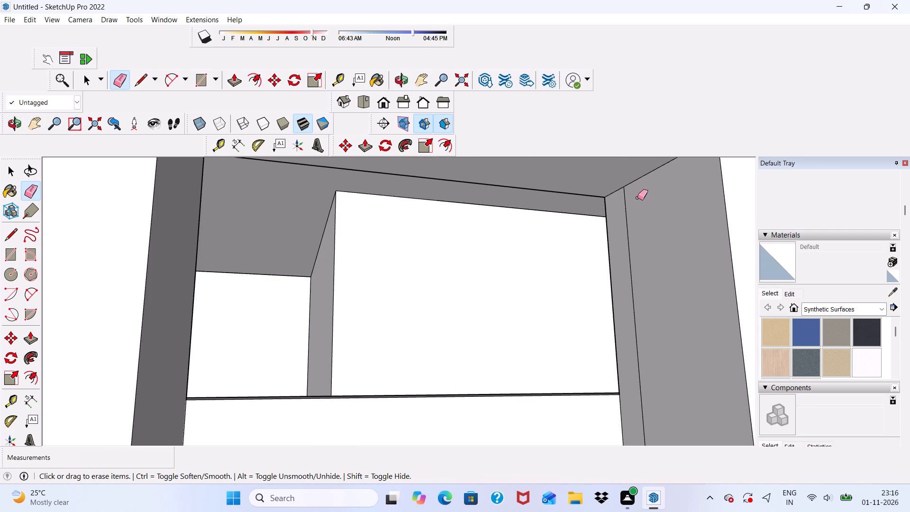
drag(632, 201, 638, 201)
Erase the seam lines between the new end post and the frame's bottom arm on the outer side and front faces.
scroll(543, 186, down, 6)
scroll(447, 192, down, 5)
middle_drag(506, 248, 513, 263)
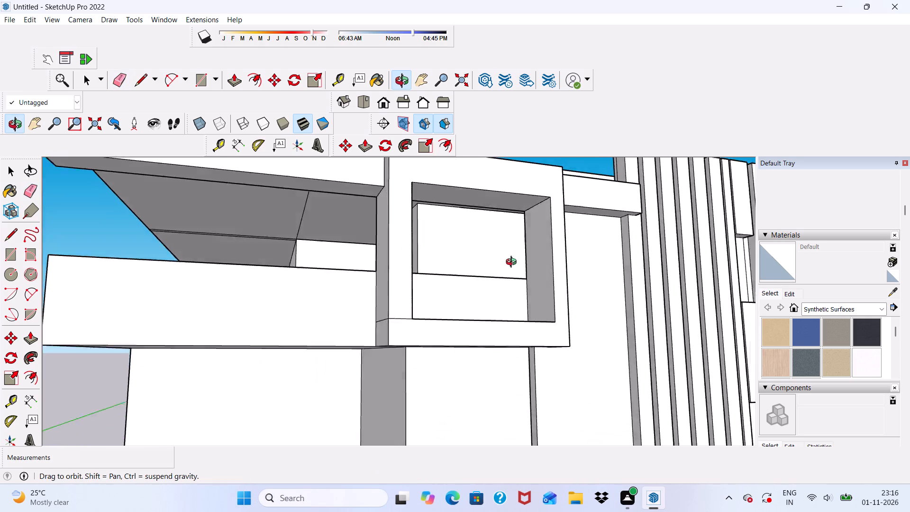
middle_drag(513, 263, 516, 300)
middle_drag(517, 340, 539, 320)
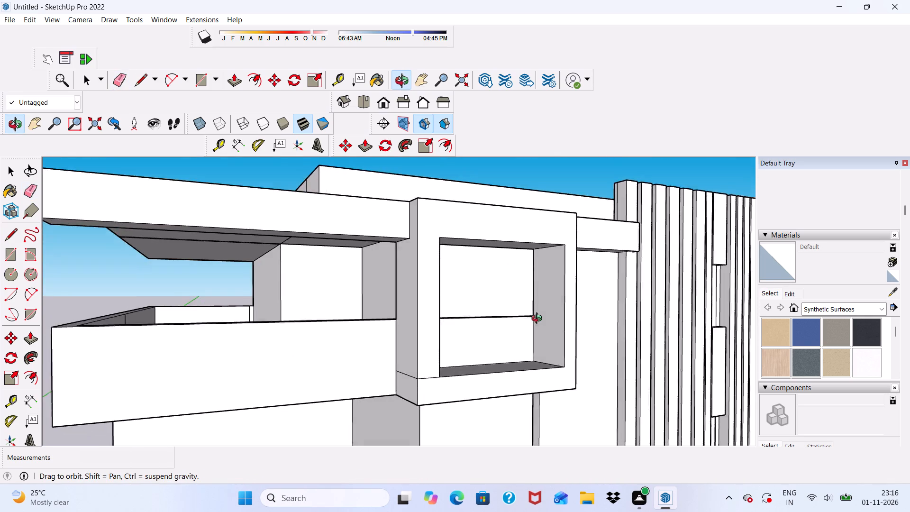
middle_drag(539, 320, 541, 319)
scroll(407, 366, up, 5)
drag(407, 366, 407, 384)
drag(454, 384, 454, 389)
scroll(455, 393, down, 2)
middle_drag(460, 391, 411, 398)
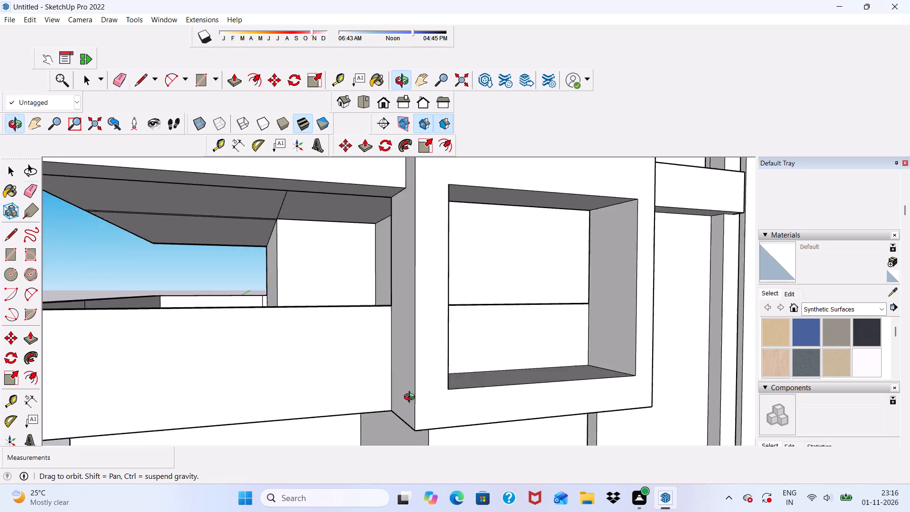
middle_drag(411, 398, 317, 399)
scroll(327, 369, down, 6)
middle_drag(400, 382, 463, 349)
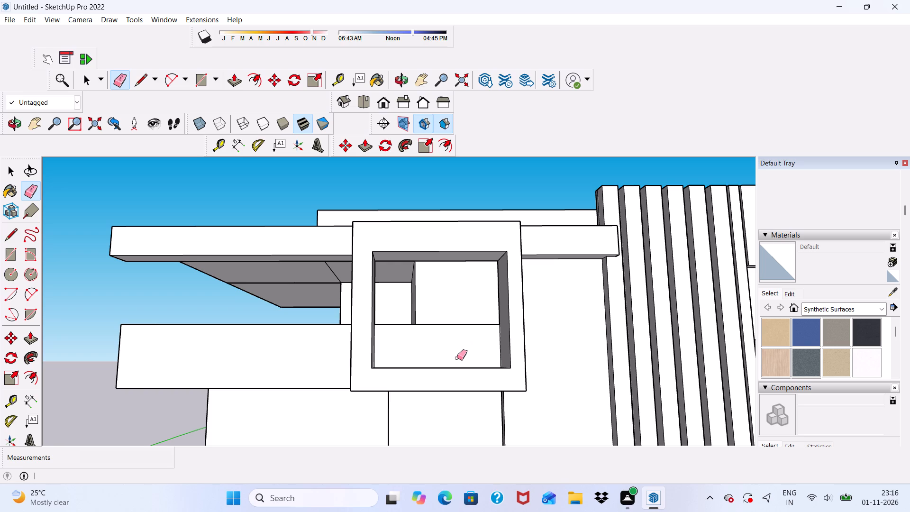
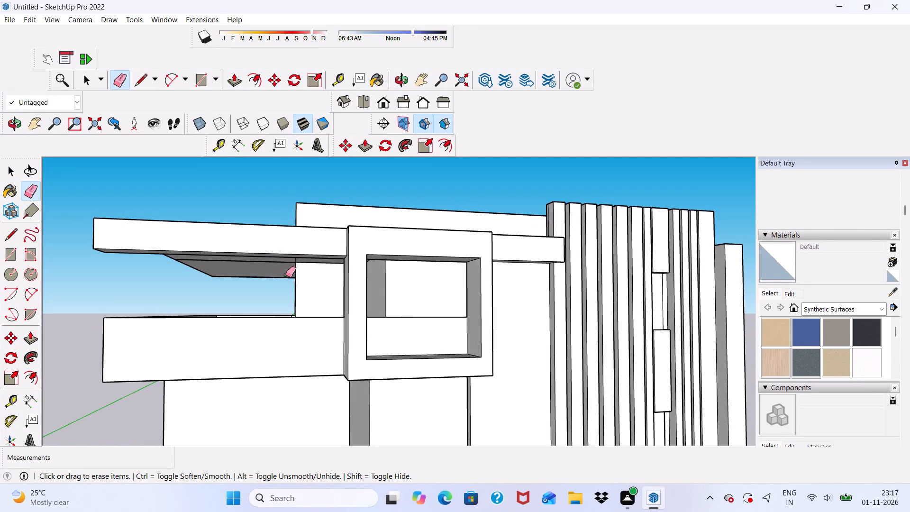
Draw a horizontal line about 5' 11" long across the wall from the balcony frame's lower back corner to the first vertical strip.
scroll(285, 277, down, 3)
middle_drag(411, 355, 381, 346)
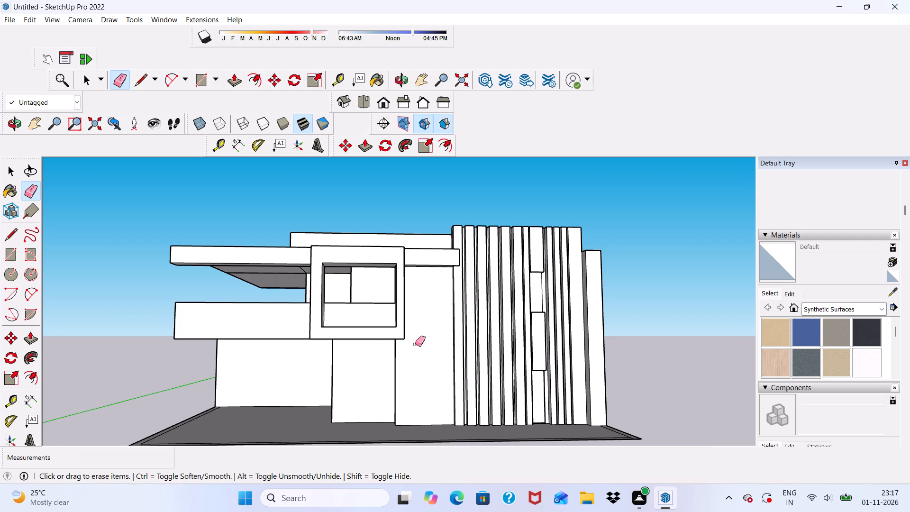
middle_drag(433, 320, 308, 332)
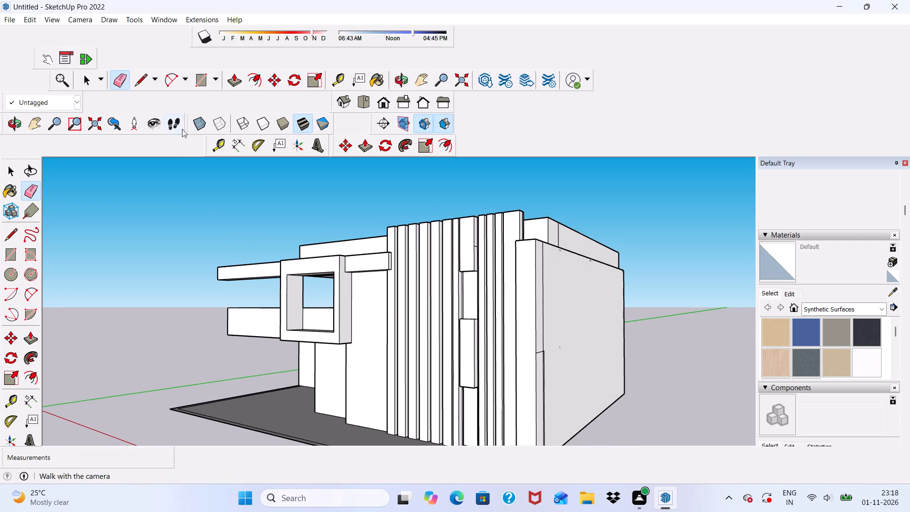
click(140, 81)
scroll(281, 301, down, 1)
middle_drag(318, 384, 358, 370)
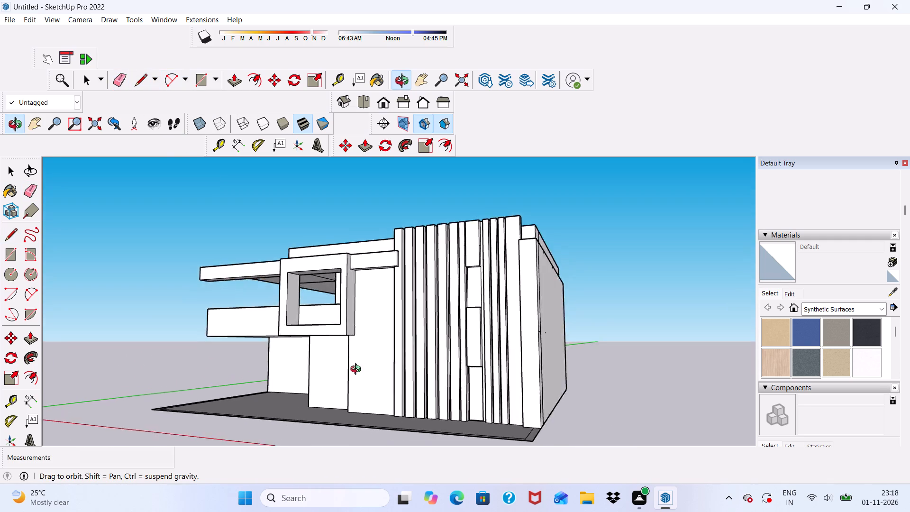
middle_drag(358, 370, 379, 378)
scroll(372, 328, up, 16)
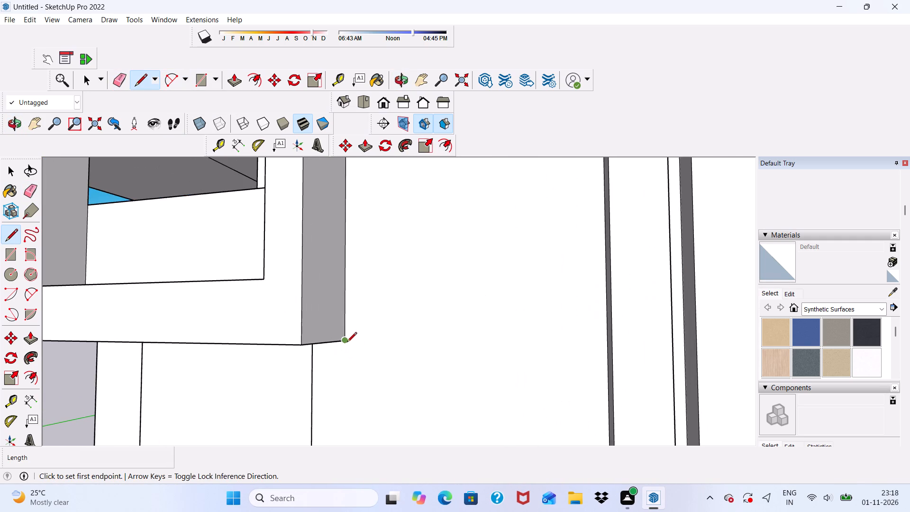
scroll(347, 343, up, 5)
click(346, 339)
scroll(359, 351, down, 5)
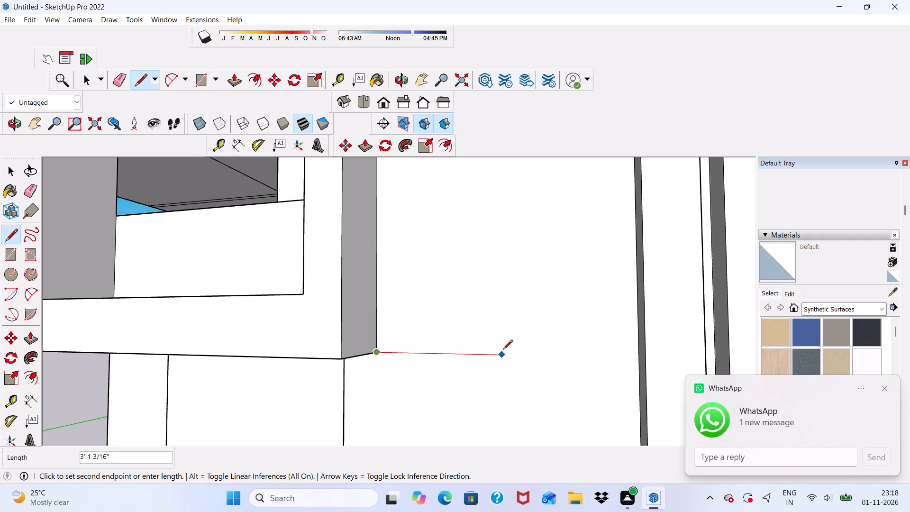
scroll(503, 350, down, 5)
middle_drag(500, 353, 586, 351)
scroll(565, 338, up, 11)
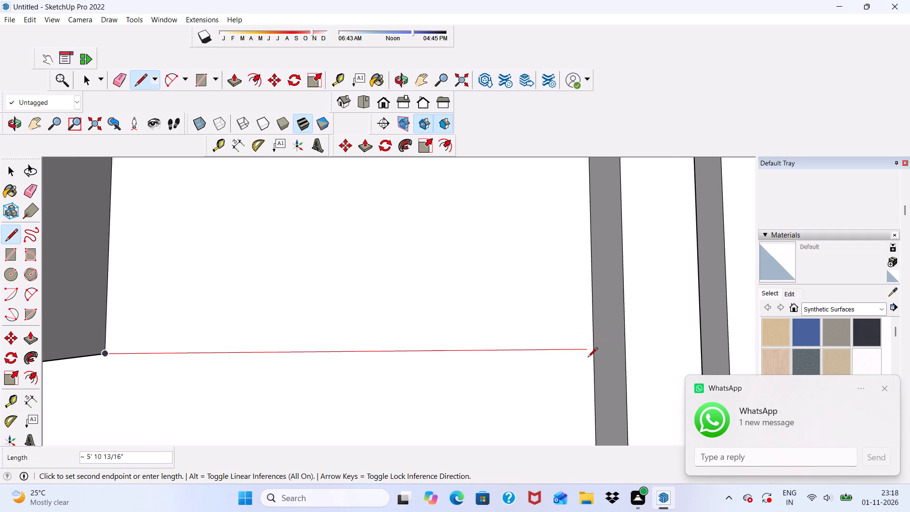
click(593, 354)
scroll(540, 360, down, 10)
middle_drag(511, 370, 440, 420)
middle_drag(393, 336, 489, 305)
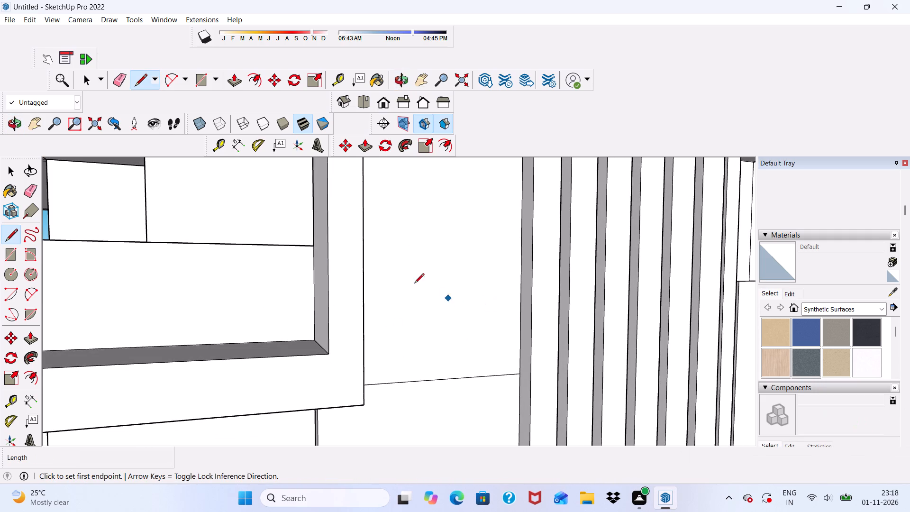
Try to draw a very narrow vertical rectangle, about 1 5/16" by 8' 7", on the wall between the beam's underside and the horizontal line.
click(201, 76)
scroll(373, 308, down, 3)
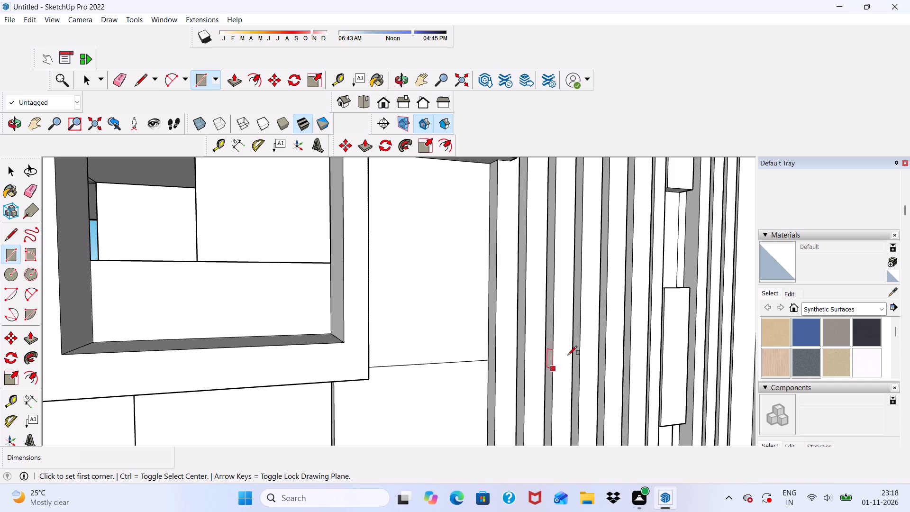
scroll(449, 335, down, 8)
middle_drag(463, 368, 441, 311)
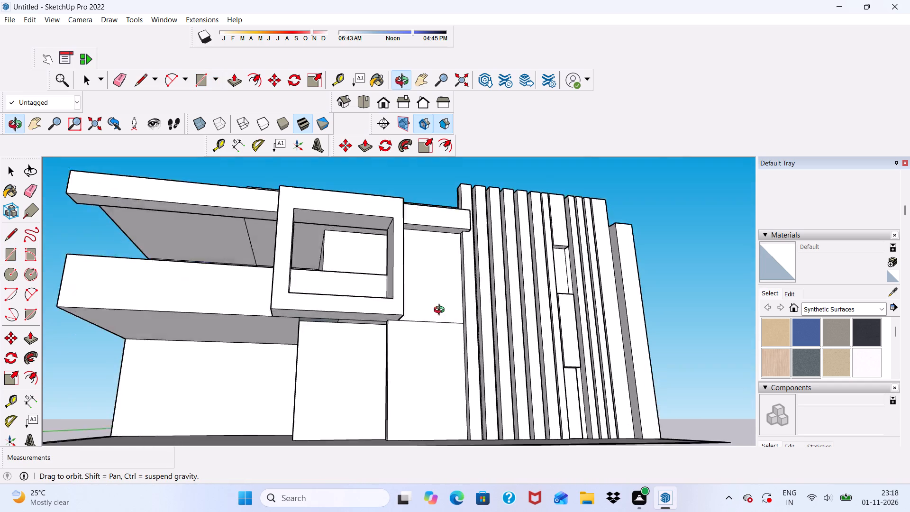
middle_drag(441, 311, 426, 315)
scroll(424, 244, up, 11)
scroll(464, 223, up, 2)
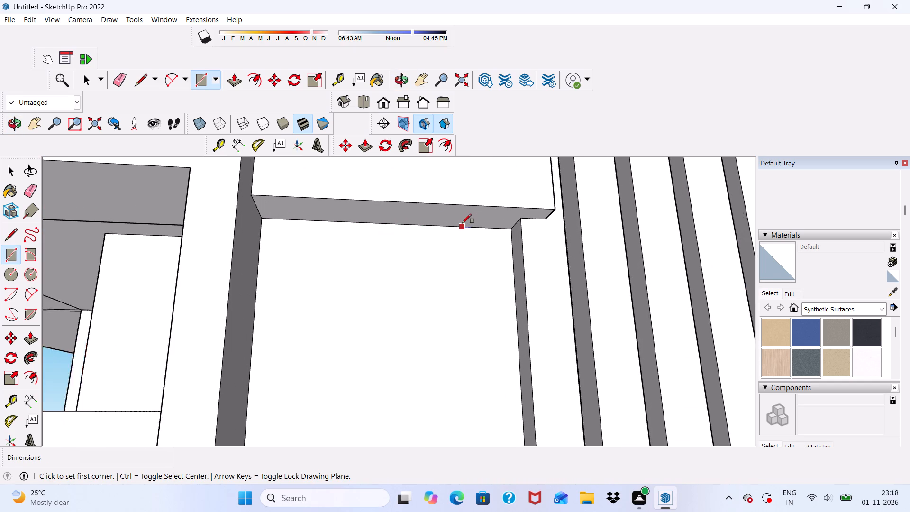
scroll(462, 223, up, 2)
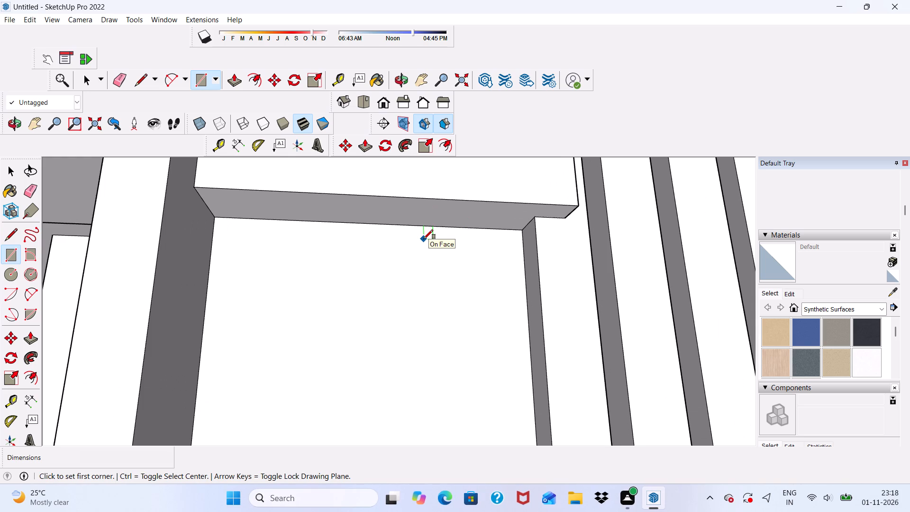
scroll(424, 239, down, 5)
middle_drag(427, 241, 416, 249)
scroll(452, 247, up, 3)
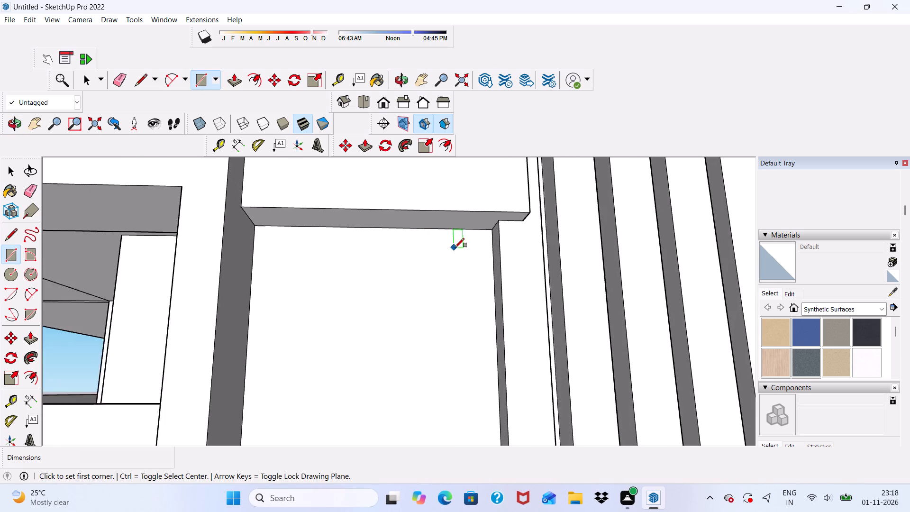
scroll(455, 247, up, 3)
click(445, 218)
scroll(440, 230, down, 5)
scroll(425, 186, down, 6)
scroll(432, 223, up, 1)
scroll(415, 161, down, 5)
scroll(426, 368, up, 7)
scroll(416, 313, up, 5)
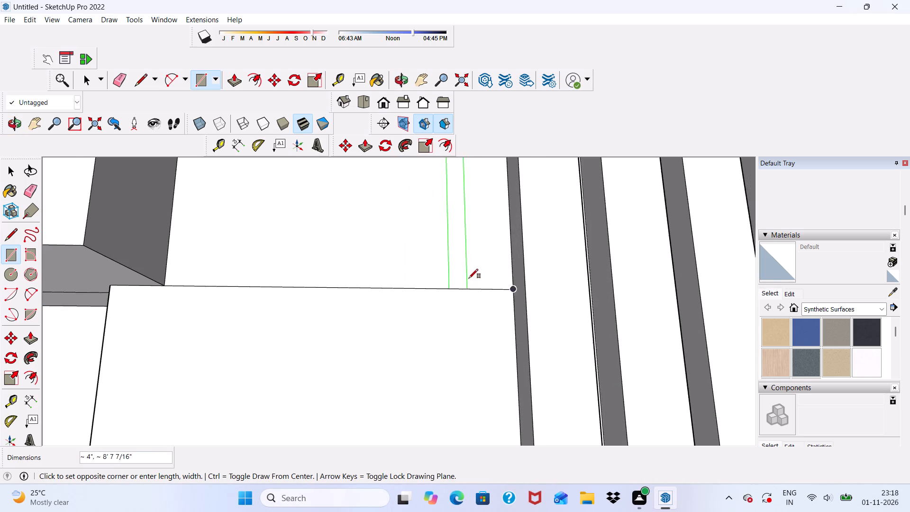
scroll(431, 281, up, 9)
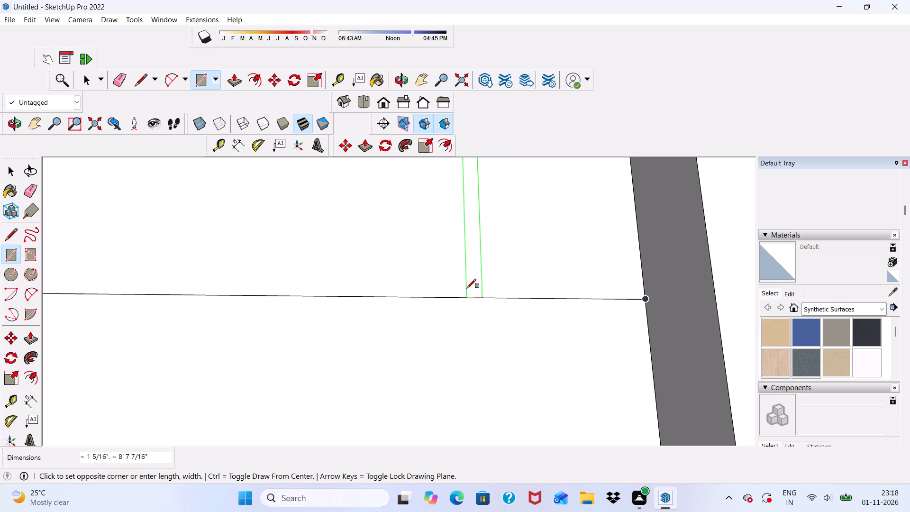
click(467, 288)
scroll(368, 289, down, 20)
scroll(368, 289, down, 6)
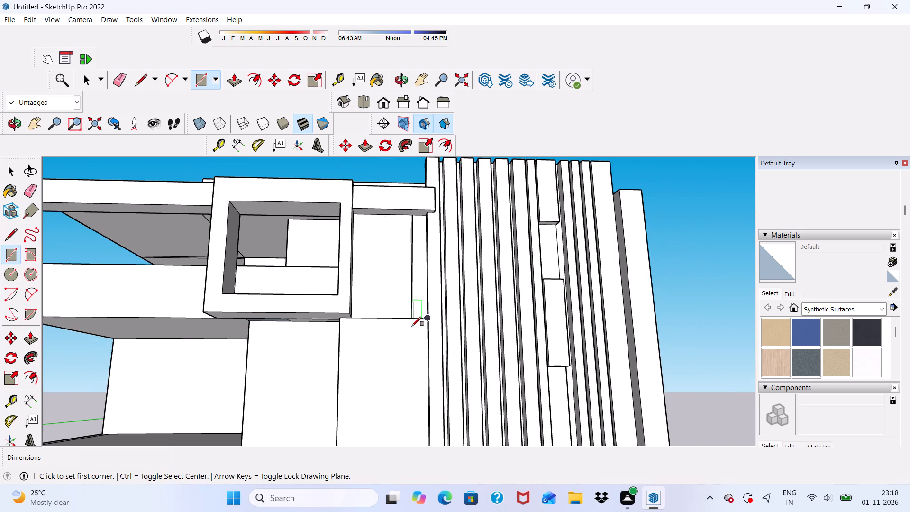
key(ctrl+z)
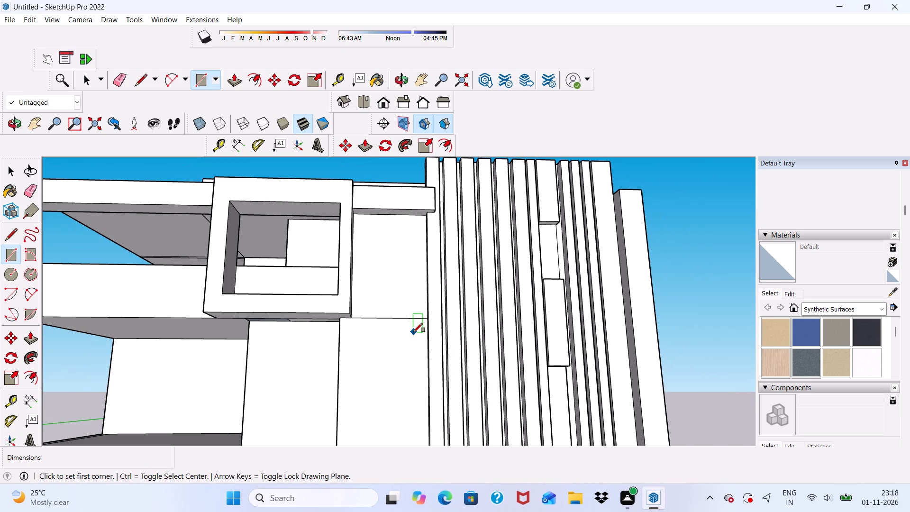
Draw a narrow vertical rectangle about 8' 7" tall on the wall beside the balcony frame, from the beam's underside to the horizontal line.
scroll(407, 216, up, 6)
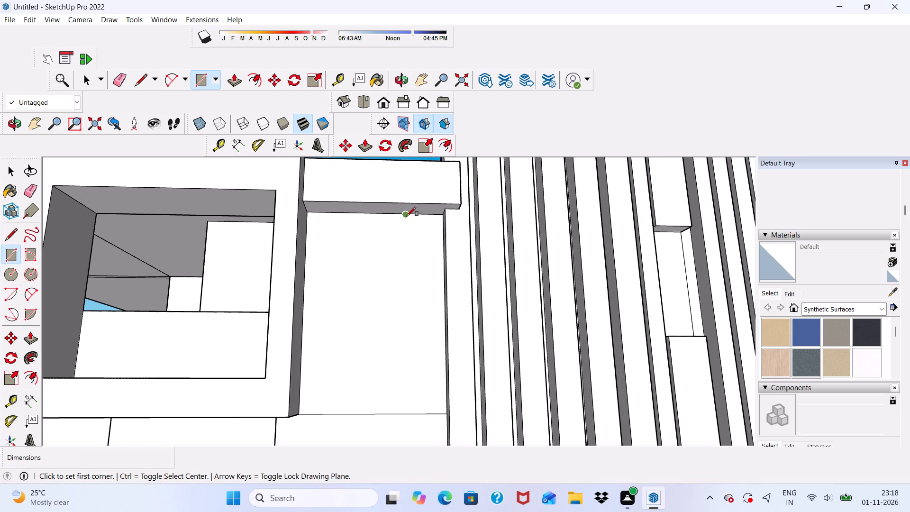
click(412, 216)
scroll(395, 233, down, 5)
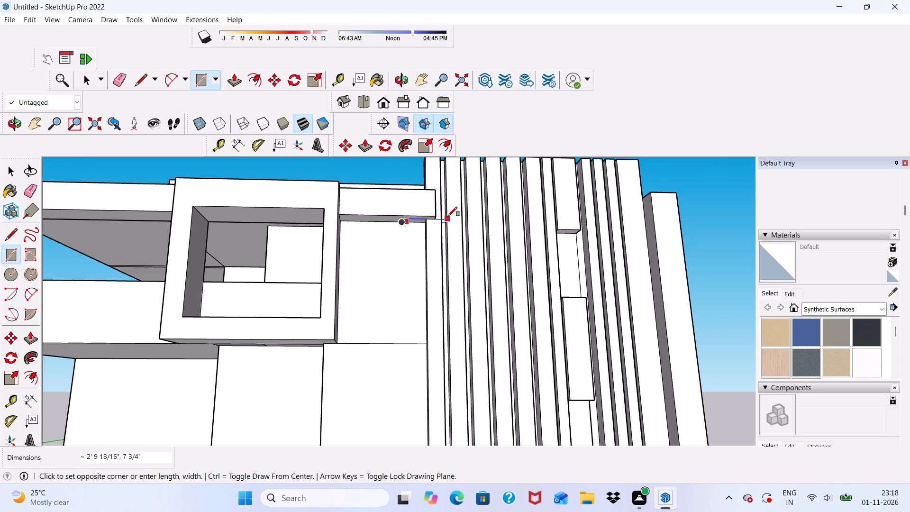
scroll(447, 216, down, 5)
scroll(446, 289, up, 13)
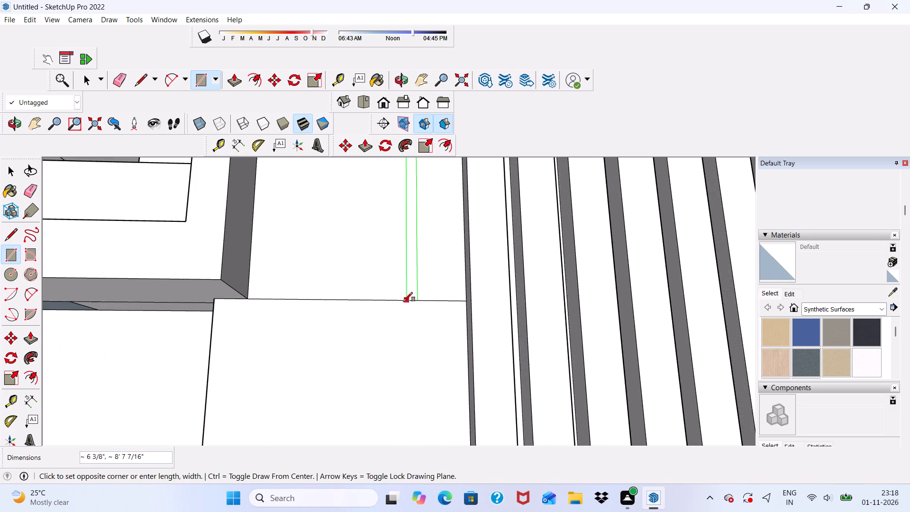
scroll(407, 301, up, 5)
click(405, 301)
scroll(405, 301, down, 13)
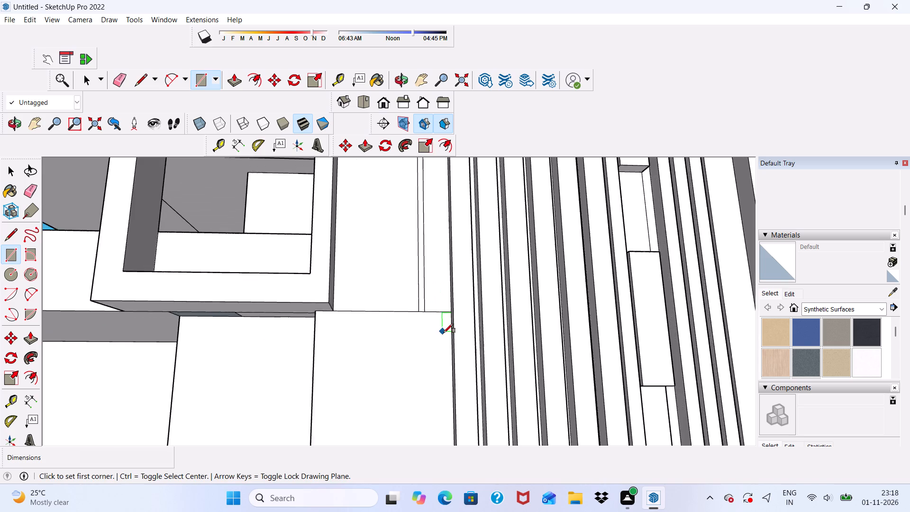
Copy the narrow rectangle about 1' 5" along the wall towards the balcony frame.
middle_drag(437, 317, 447, 362)
click(268, 76)
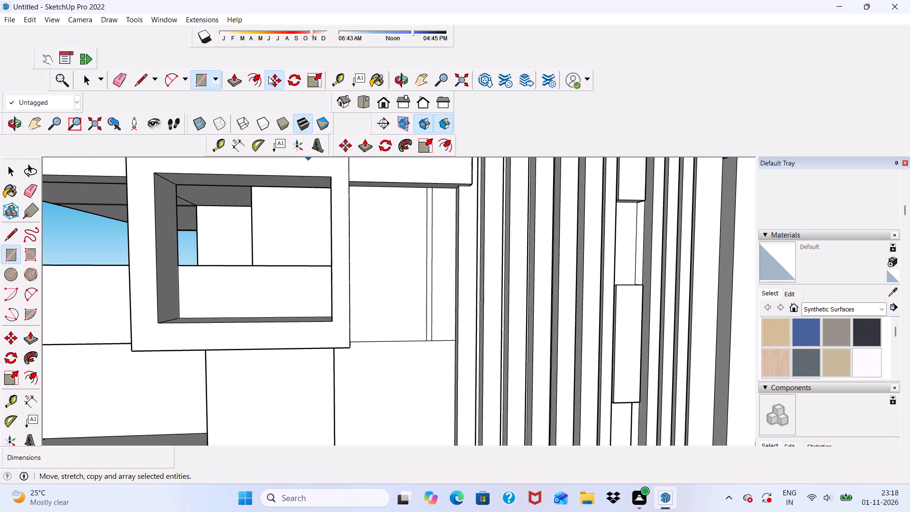
scroll(429, 262, up, 4)
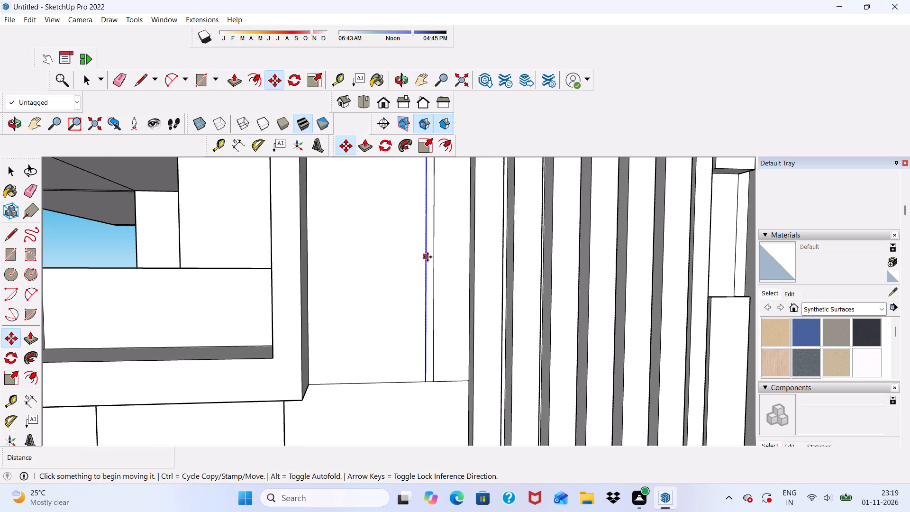
click(430, 255)
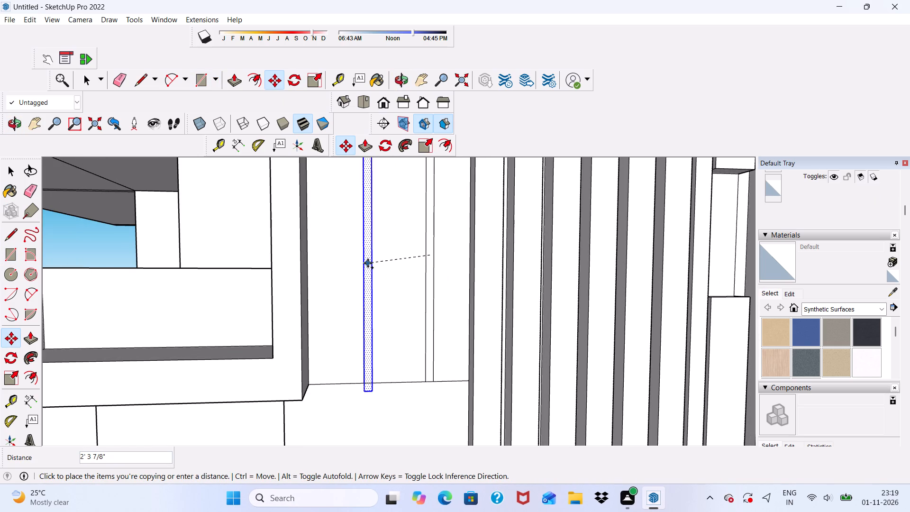
scroll(368, 263, down, 4)
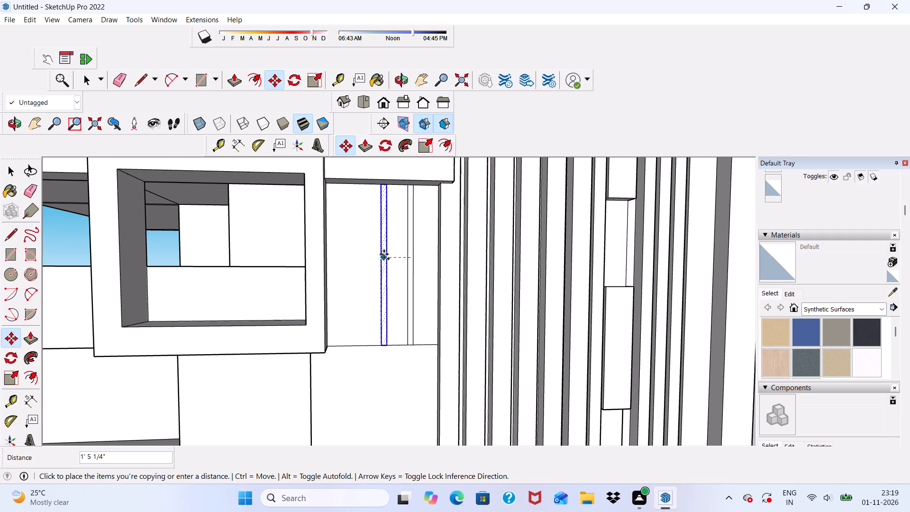
click(384, 254)
click(384, 254)
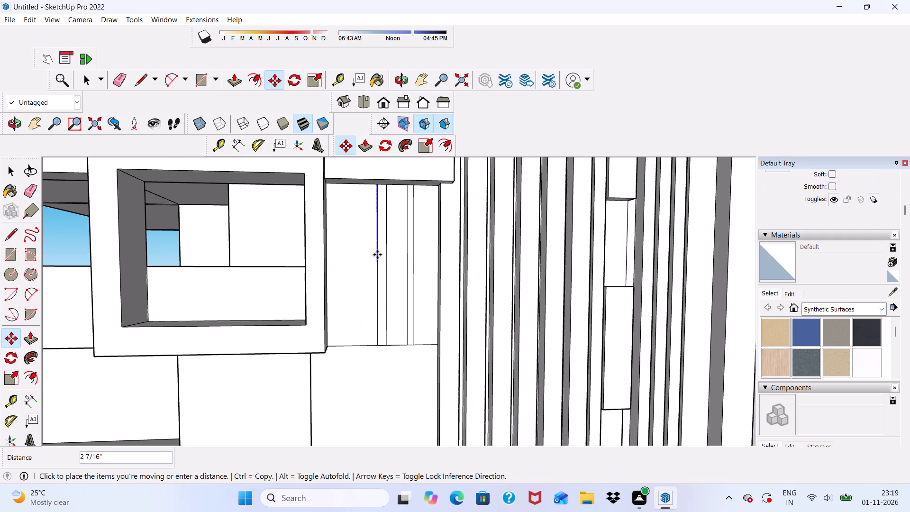
key(space)
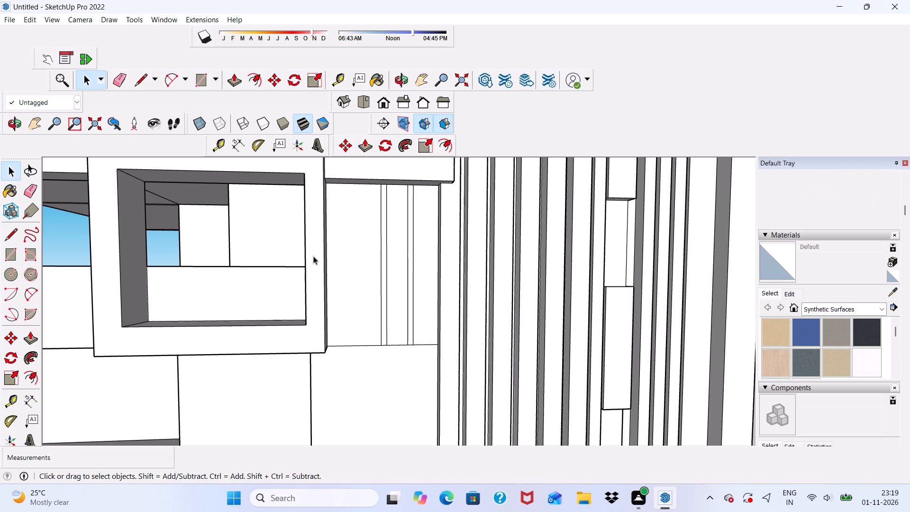
Copy the second narrow rectangle about 1' 8" further towards the balcony frame to make a third strip, and clear the selection.
scroll(382, 239, up, 5)
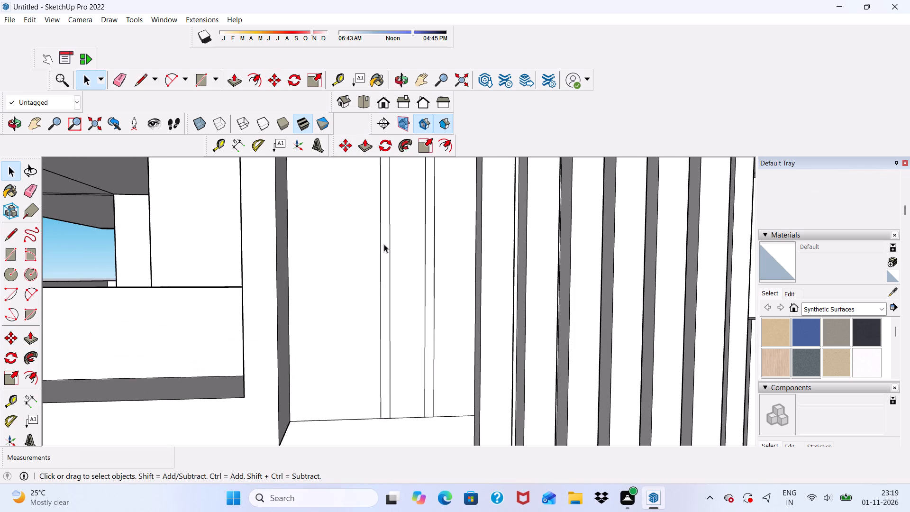
click(384, 244)
click(273, 76)
scroll(361, 202, down, 2)
scroll(389, 295, up, 3)
click(381, 281)
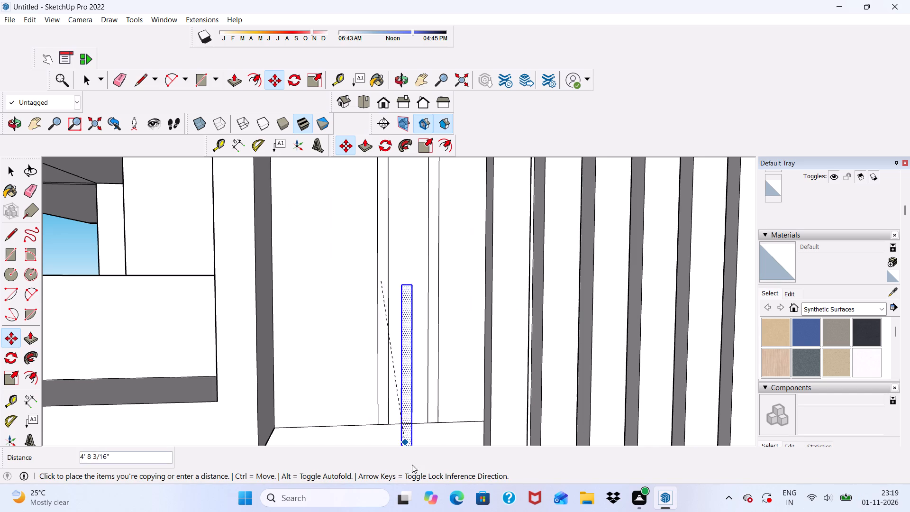
scroll(543, 437, down, 1)
scroll(695, 365, down, 1)
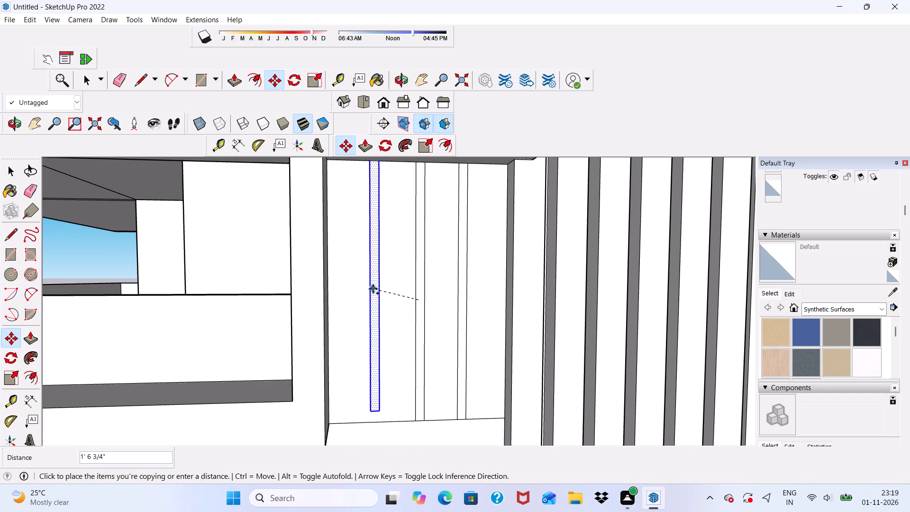
click(367, 295)
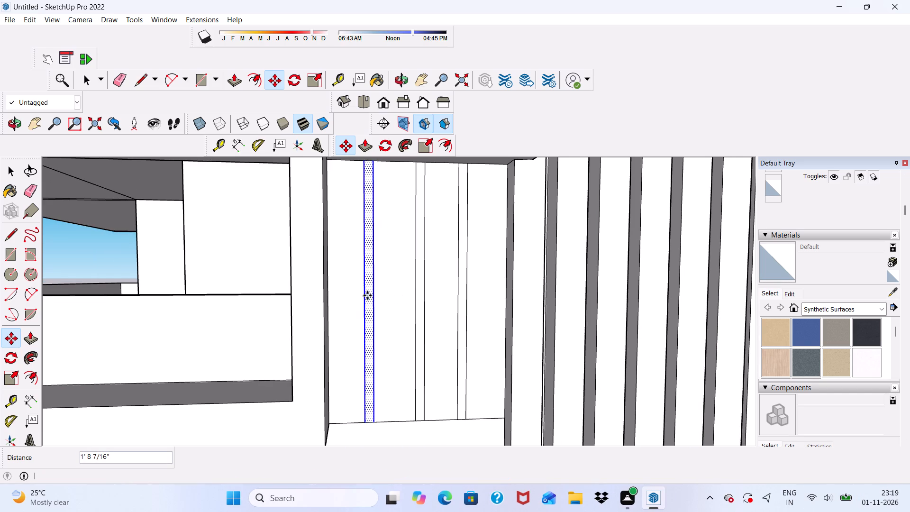
scroll(372, 292, down, 4)
middle_drag(393, 297, 400, 298)
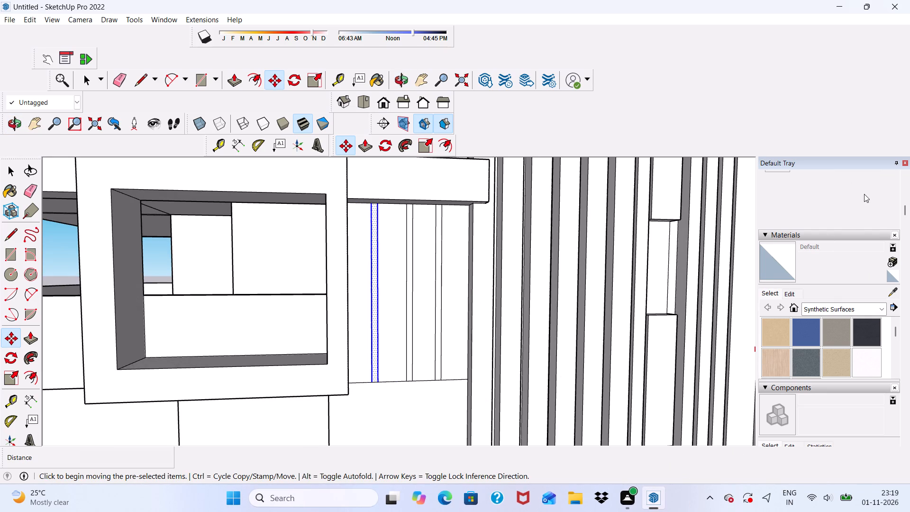
key(space)
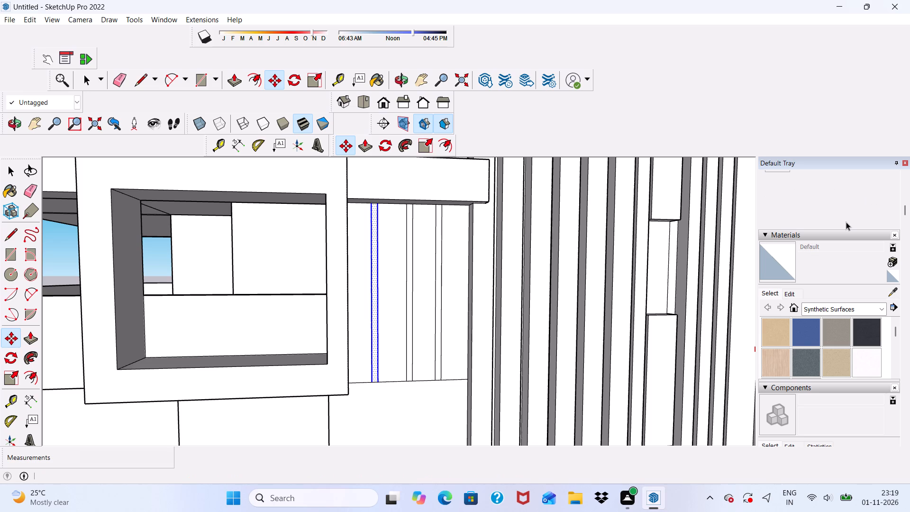
scroll(528, 217, down, 6)
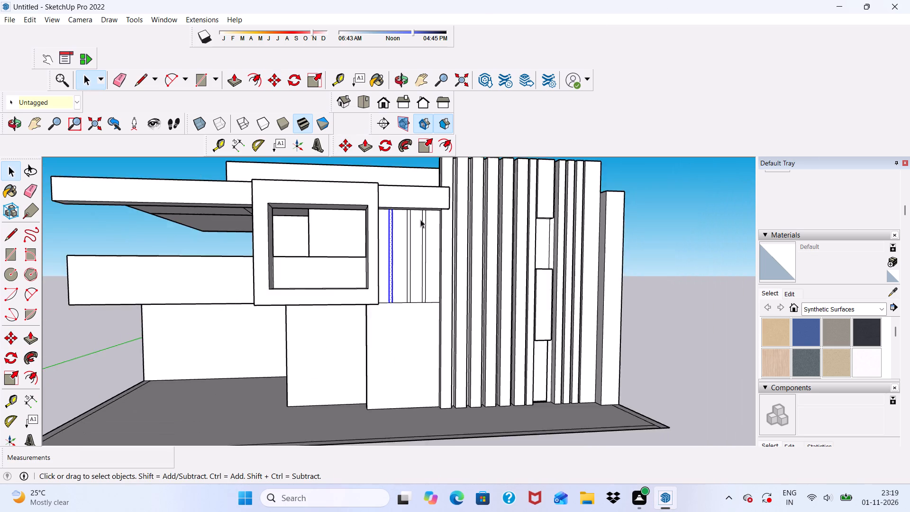
scroll(420, 219, down, 3)
middle_drag(462, 229, 482, 232)
click(673, 241)
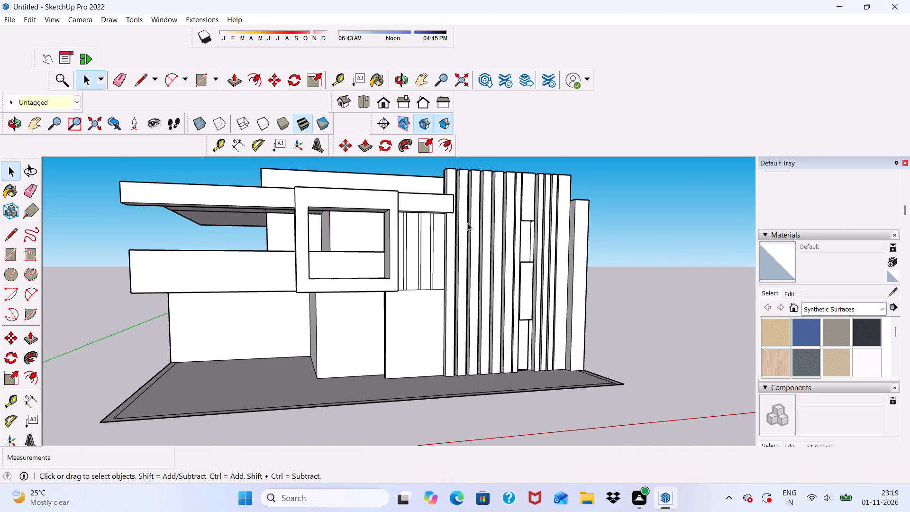
Push/pull the narrow wall strip farthest from the balcony frame outward by 3".
scroll(440, 219, up, 1)
middle_drag(431, 218, 394, 227)
scroll(398, 224, up, 5)
middle_drag(398, 246, 395, 237)
scroll(404, 236, up, 1)
click(231, 78)
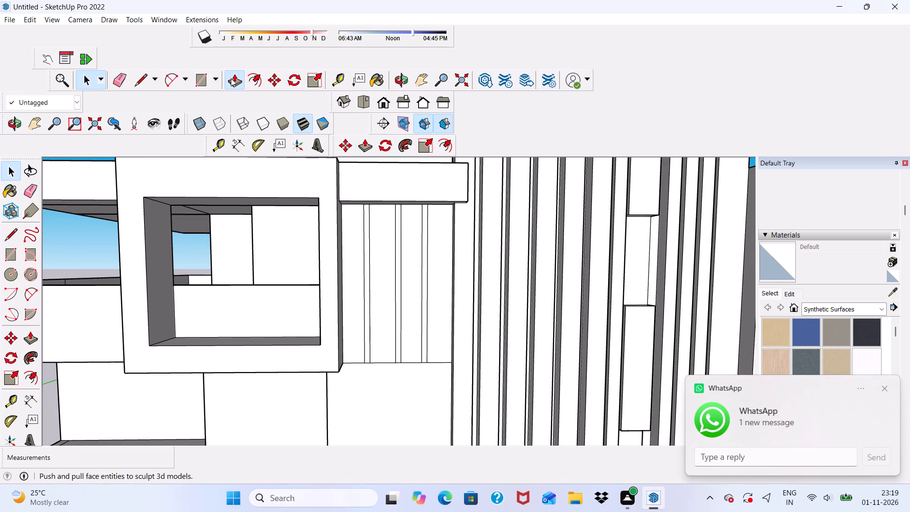
scroll(434, 287, up, 5)
click(422, 238)
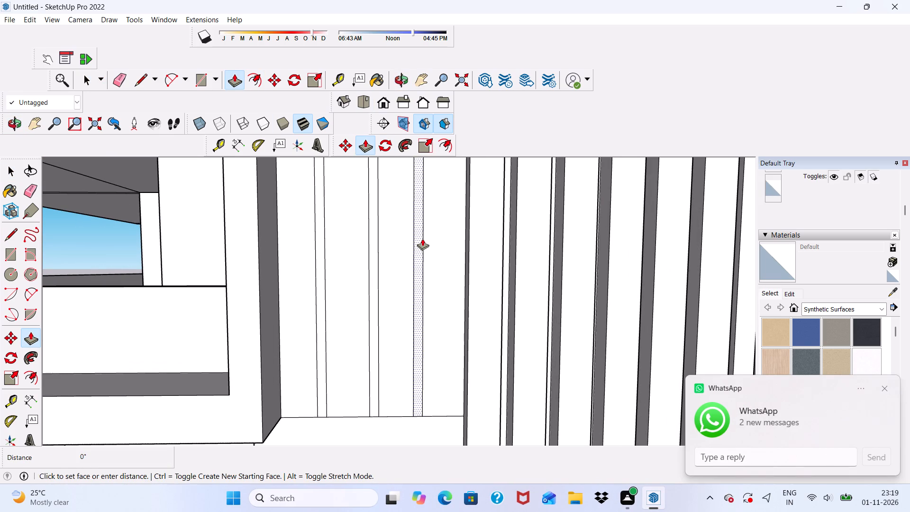
scroll(429, 250, down, 4)
middle_drag(424, 252, 324, 292)
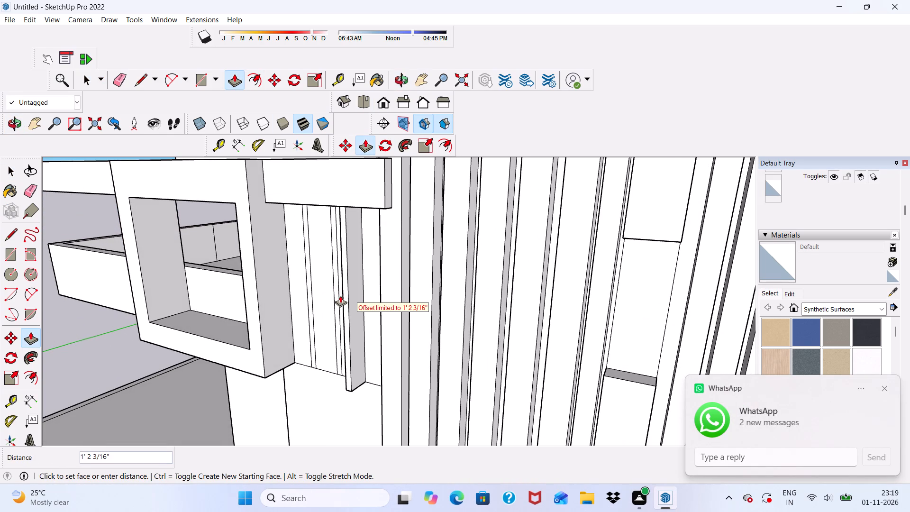
text(3")
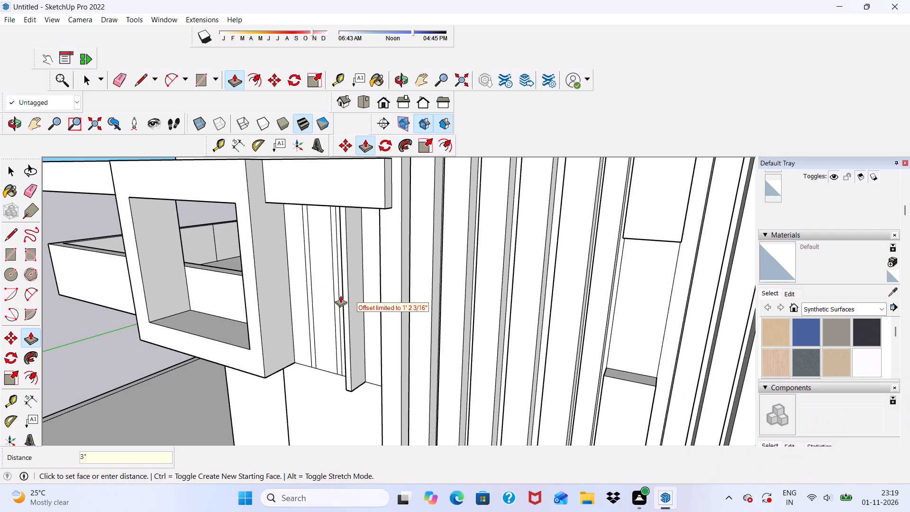
key(Return)
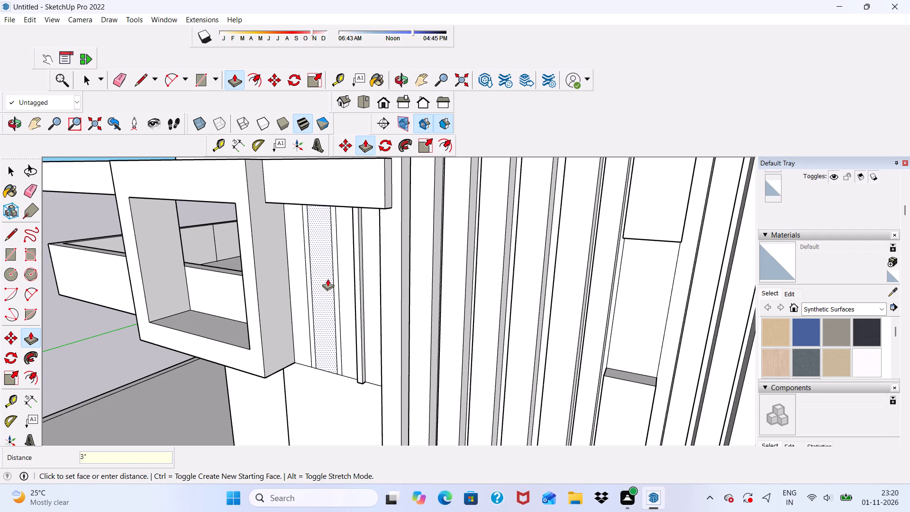
Push/pull the middle narrow strip on the wall beside the balcony frame outward by 3".
middle_drag(328, 279, 416, 292)
scroll(415, 260, up, 6)
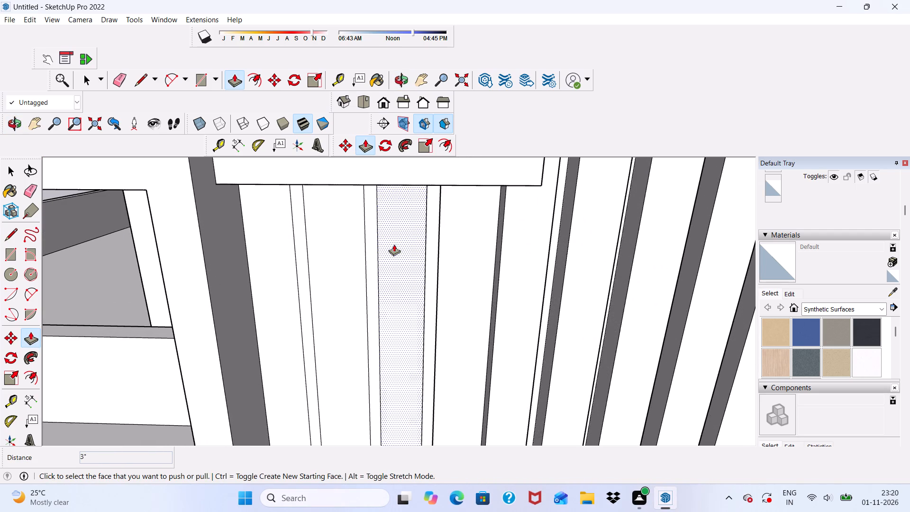
scroll(369, 250, up, 1)
scroll(369, 250, down, 1)
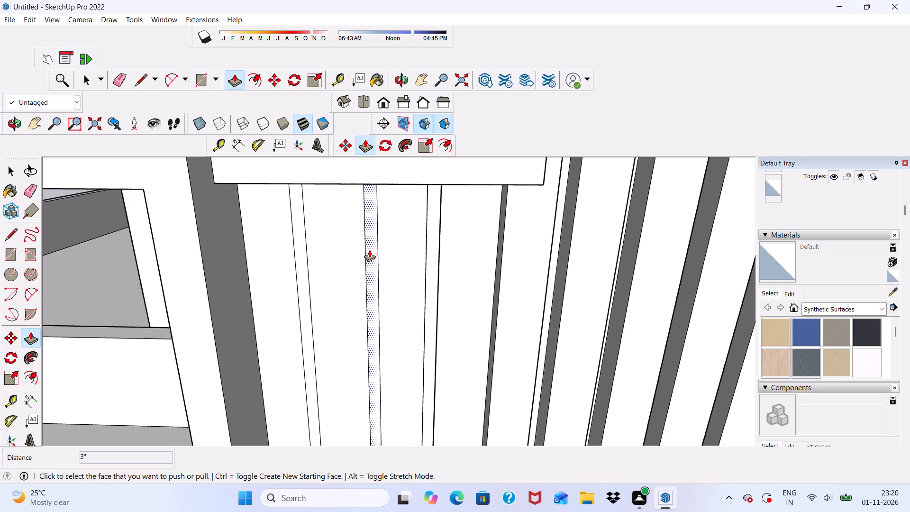
scroll(381, 240, up, 6)
click(372, 250)
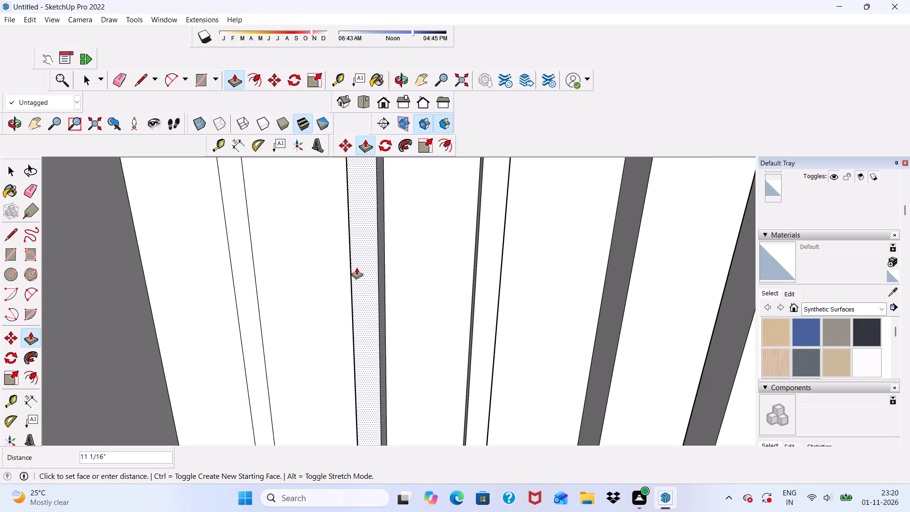
key(3)
key(shift+quotedbl)
key(Return)
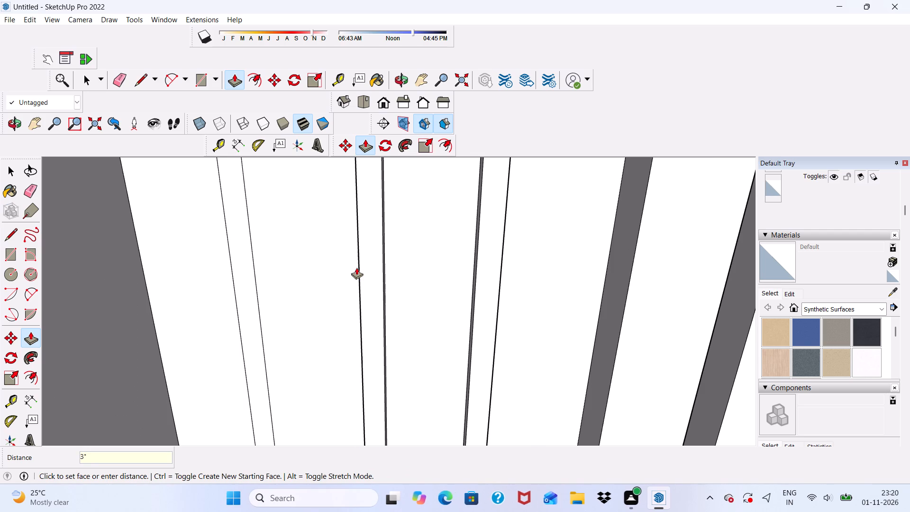
Push/pull the narrow wall strip nearest the balcony frame outward by 3".
scroll(362, 241, down, 3)
middle_drag(388, 265, 283, 266)
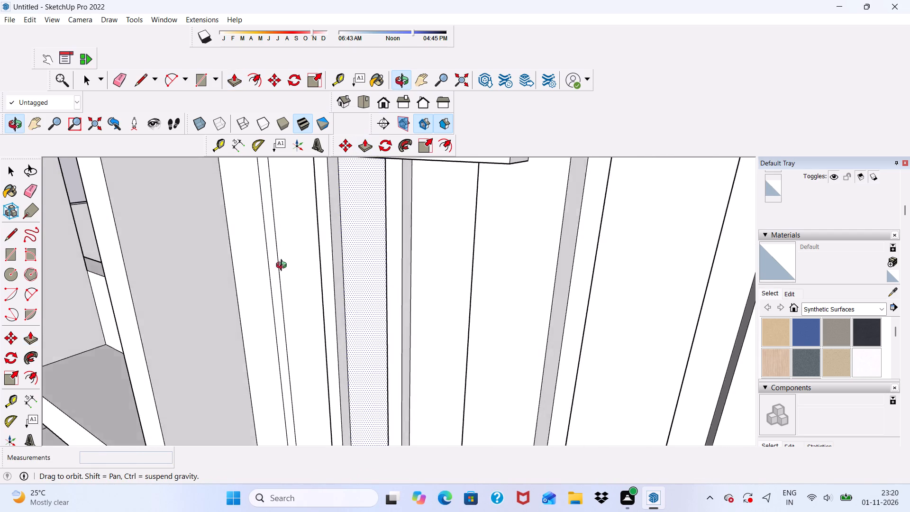
middle_drag(283, 266, 280, 270)
scroll(273, 267, up, 6)
click(277, 256)
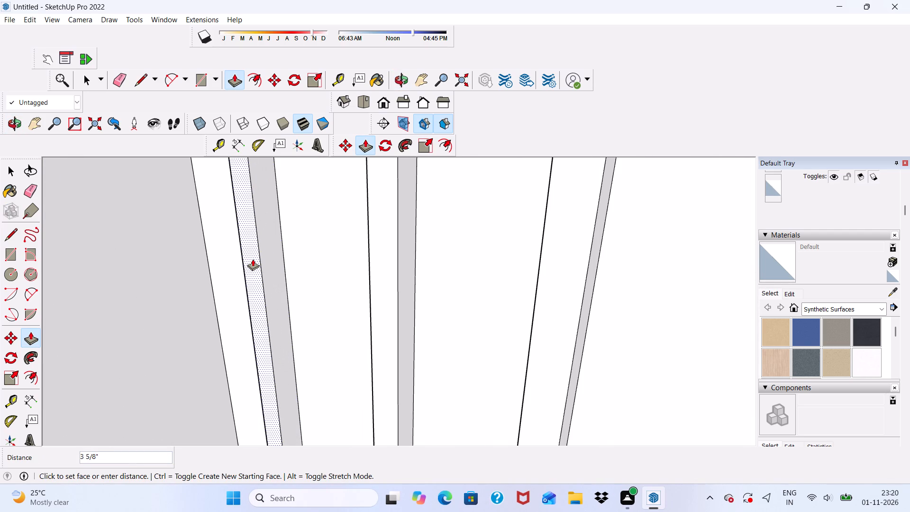
key(3)
key(shift+quotedbl)
key(Return)
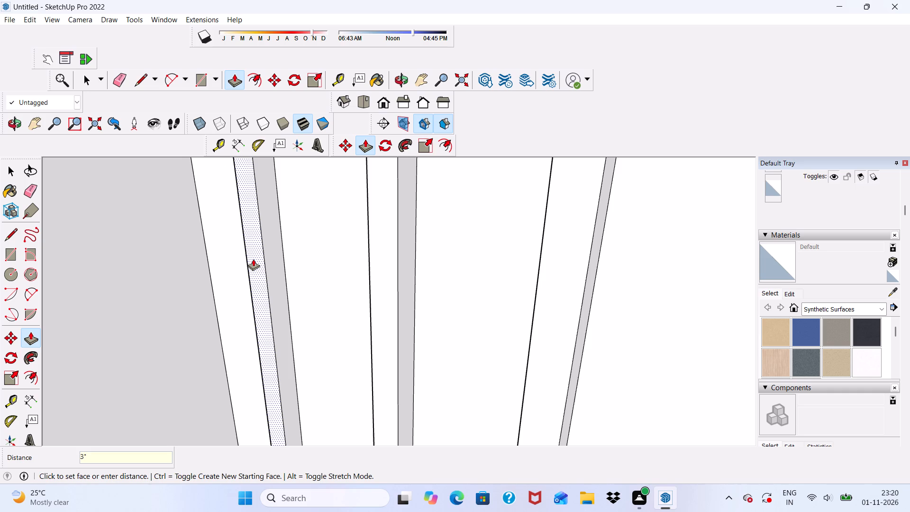
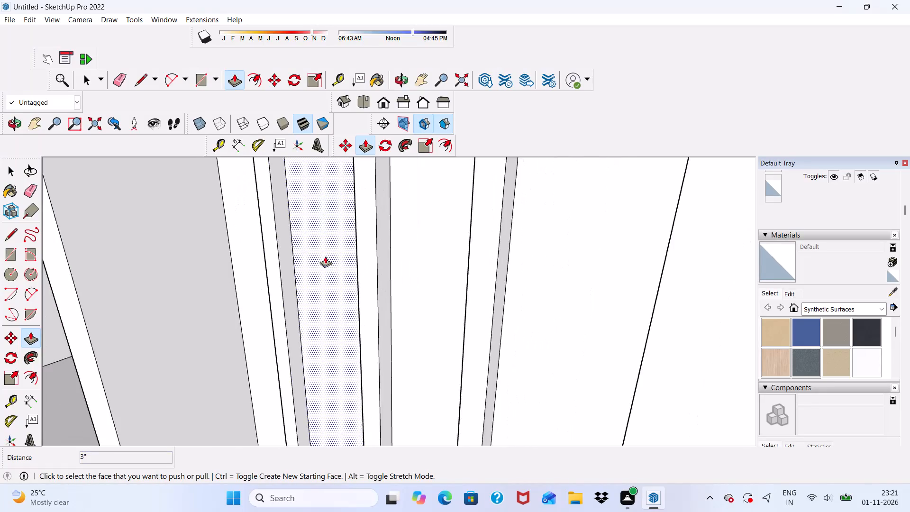
Push/pull the top face of the balcony parapet beside the frame downward by about 1' 8".
middle_drag(356, 273, 443, 231)
scroll(428, 217, down, 10)
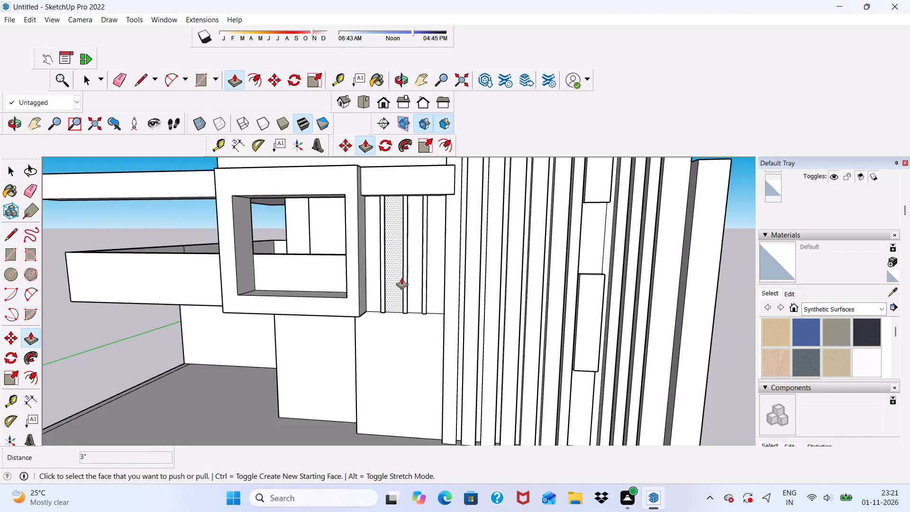
scroll(401, 277, down, 2)
middle_drag(401, 277, 452, 294)
scroll(348, 274, up, 6)
scroll(350, 239, down, 1)
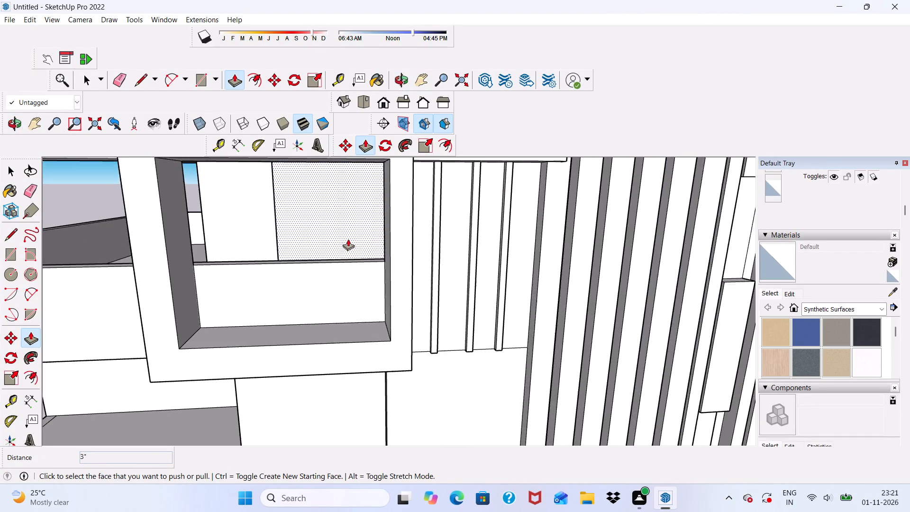
scroll(348, 239, down, 1)
middle_drag(332, 253, 327, 243)
middle_drag(308, 223, 260, 234)
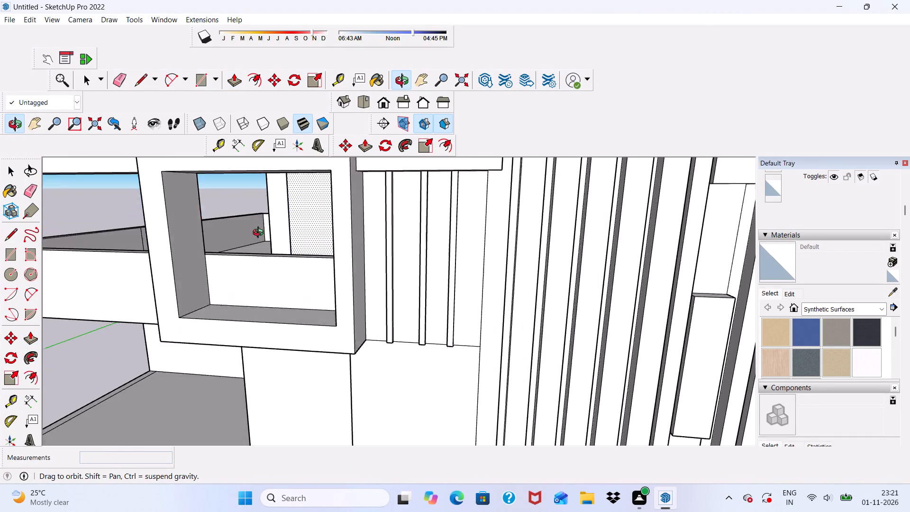
middle_drag(260, 234, 248, 261)
scroll(241, 264, up, 4)
middle_drag(230, 249, 326, 232)
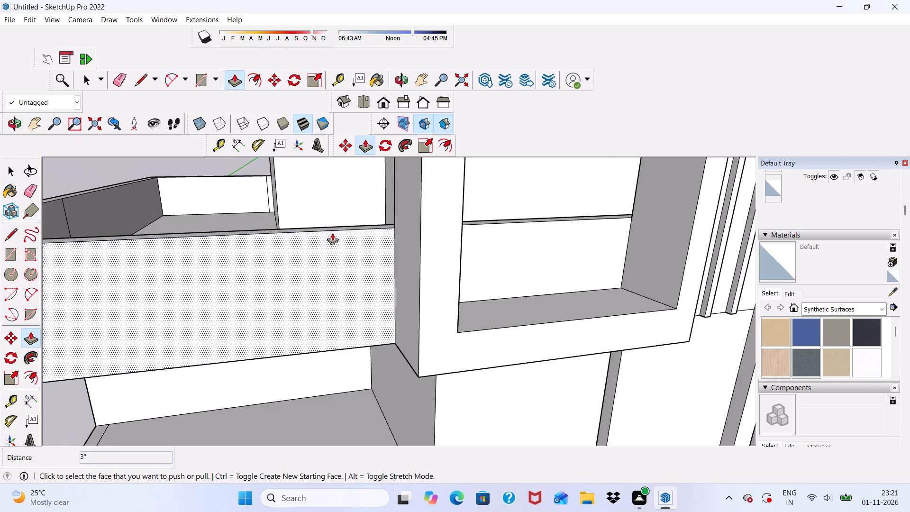
scroll(332, 233, down, 2)
middle_drag(367, 245, 445, 284)
scroll(387, 299, up, 5)
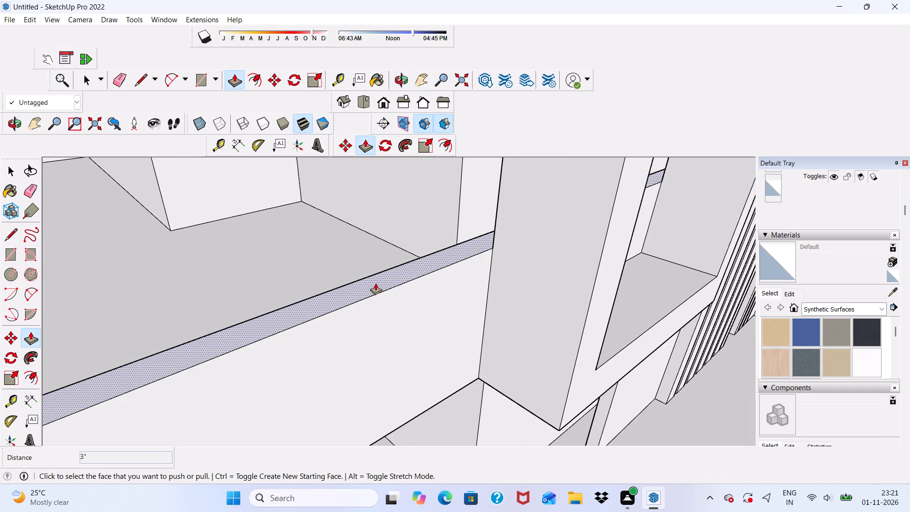
click(375, 283)
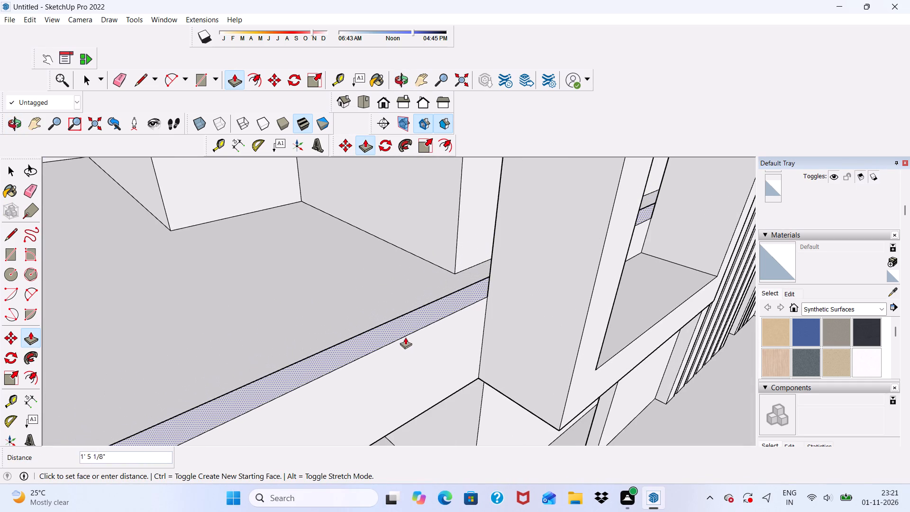
click(409, 346)
Erase the stray vertical edge on the inner face of the balcony's side parapet.
scroll(387, 307, down, 8)
middle_drag(384, 299, 355, 267)
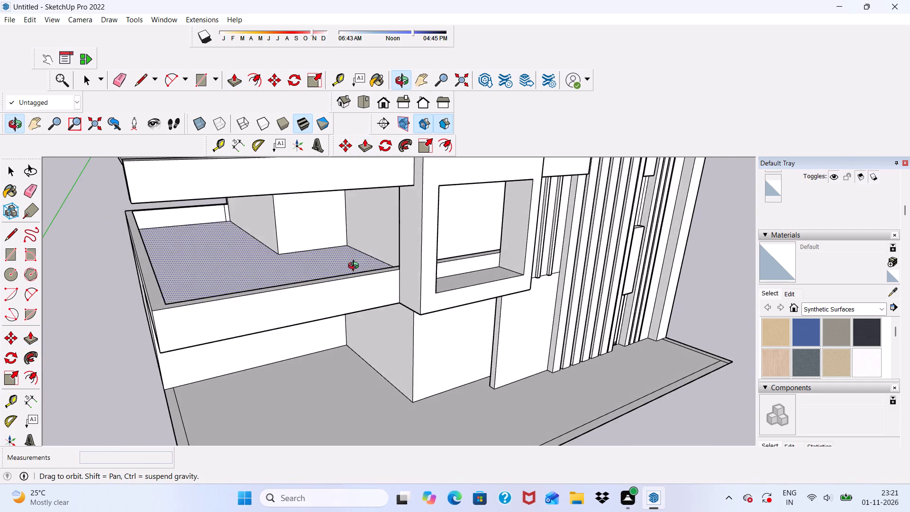
middle_drag(355, 267, 254, 271)
middle_drag(254, 274, 280, 331)
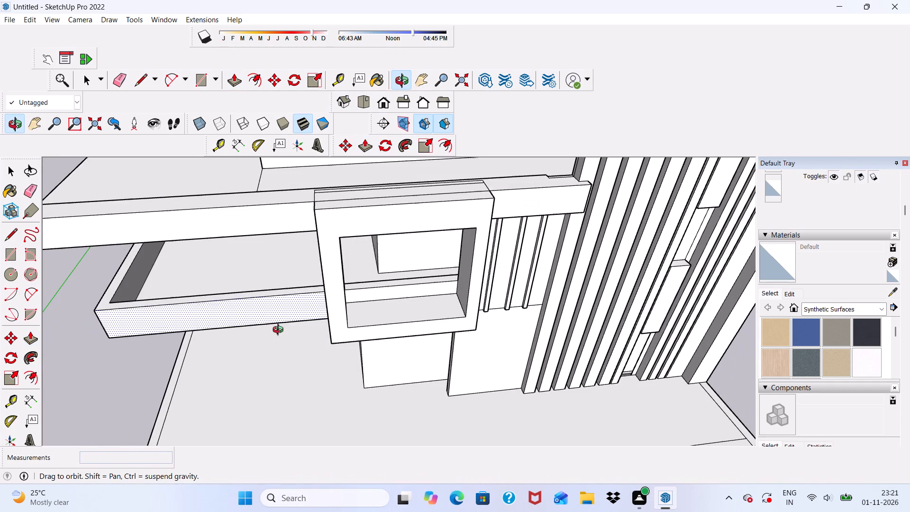
middle_drag(280, 331, 279, 331)
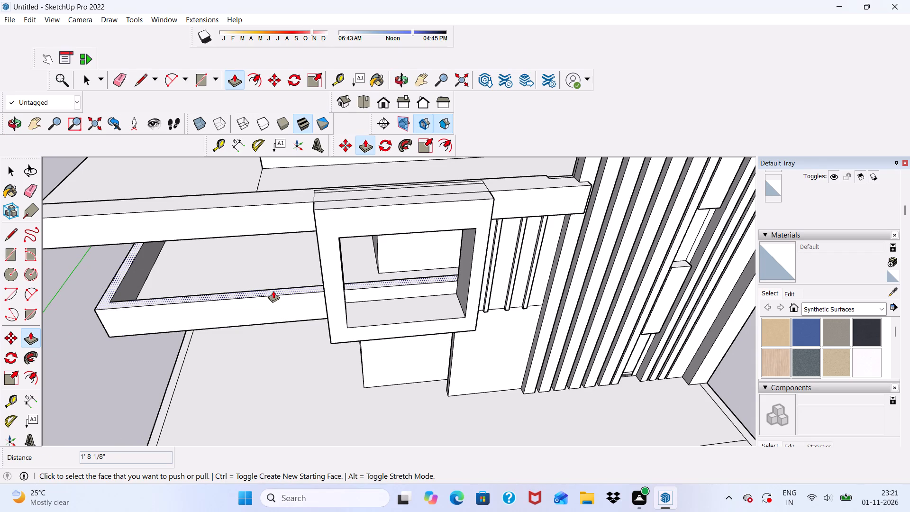
scroll(273, 291, up, 3)
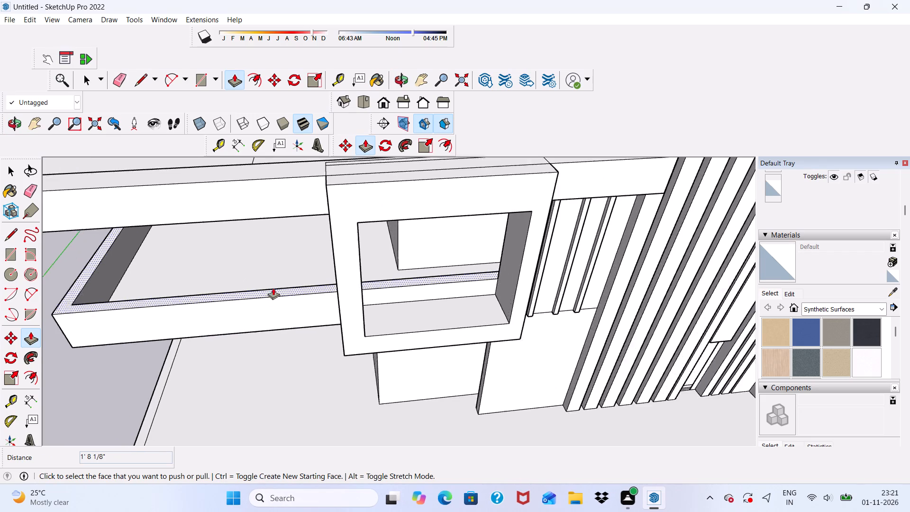
scroll(273, 288, up, 3)
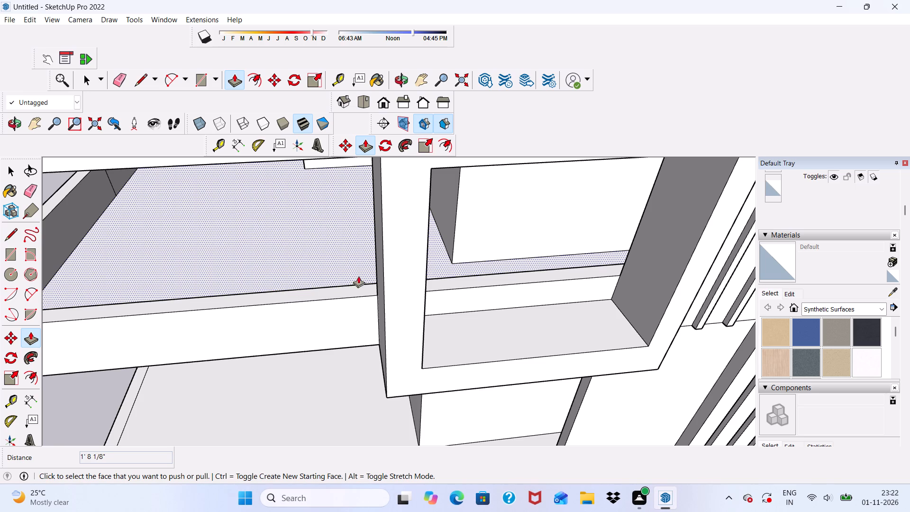
scroll(343, 274, down, 8)
middle_drag(403, 315, 321, 238)
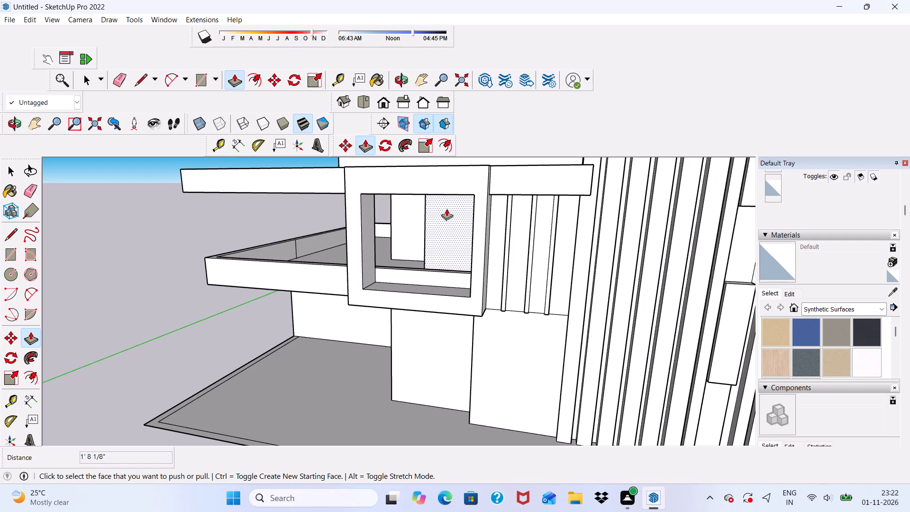
click(121, 82)
scroll(297, 248, up, 8)
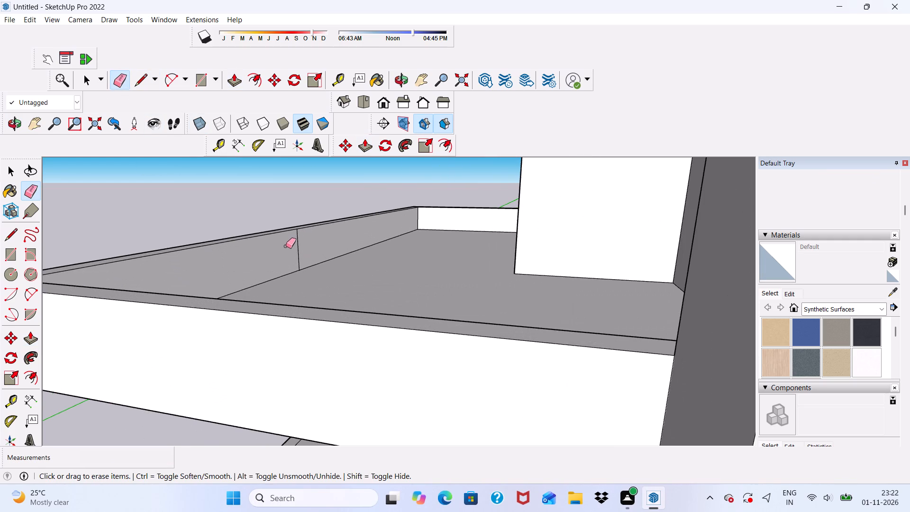
drag(288, 245, 323, 237)
Erase the stray vertical edge near the corner on the outer face of the rear balcony parapet.
scroll(323, 236, down, 2)
middle_drag(328, 242, 788, 271)
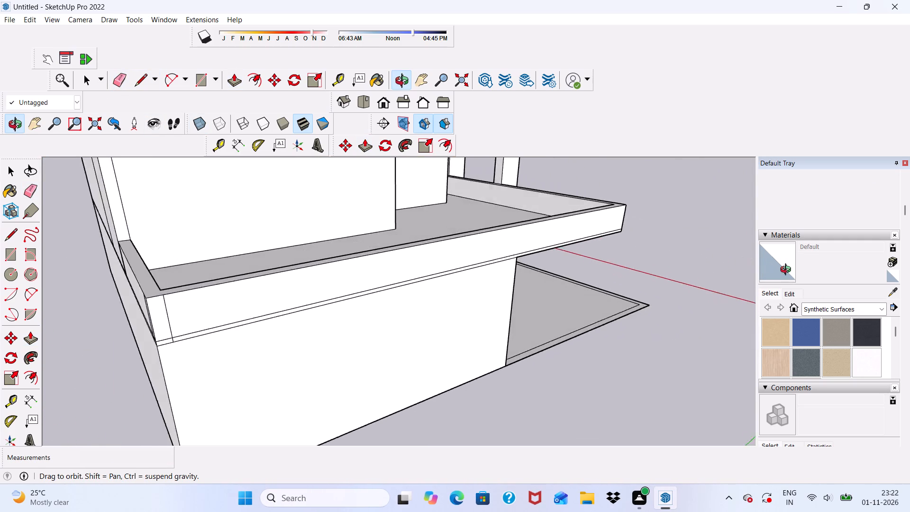
middle_drag(788, 271, 520, 273)
middle_drag(260, 249, 411, 255)
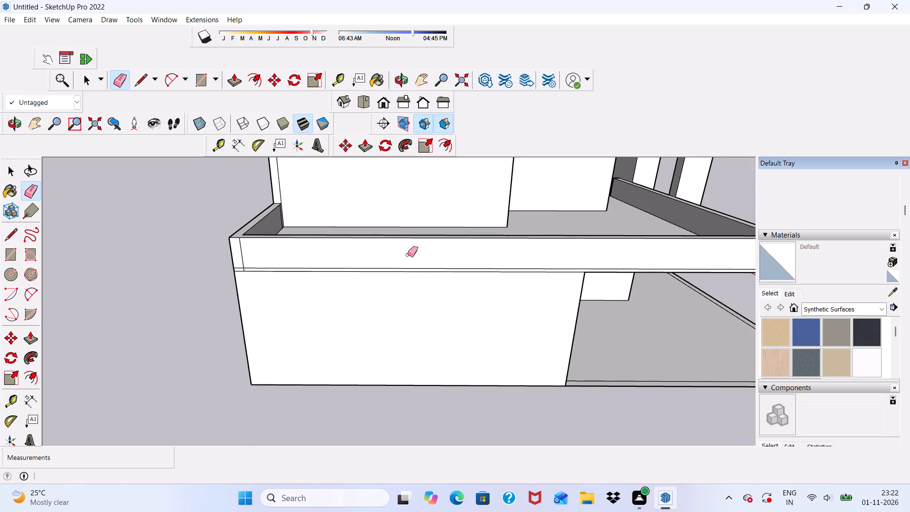
scroll(235, 237, up, 4)
drag(247, 263, 264, 269)
Examine the balcony parapet, frame and striped front facade from several angles.
scroll(265, 251, down, 5)
middle_drag(320, 253, 265, 257)
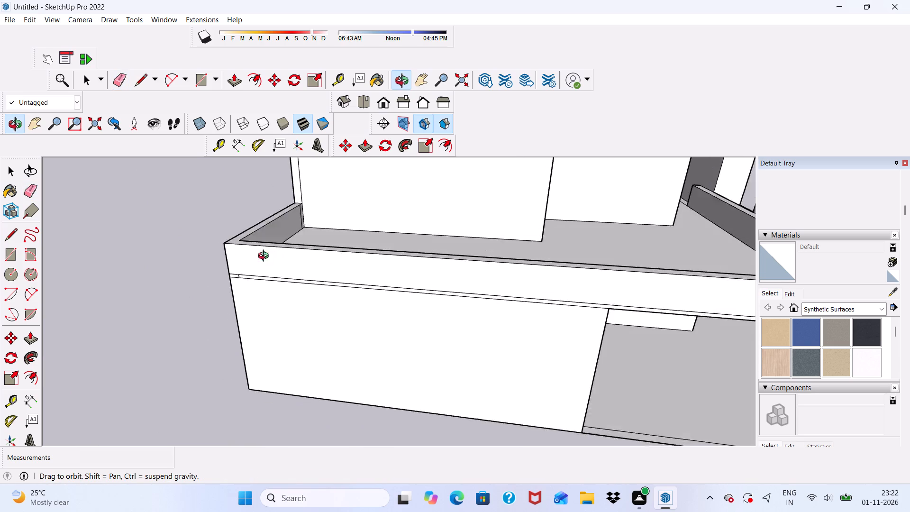
middle_drag(265, 257, 3, 236)
scroll(13, 230, up, 1)
scroll(35, 214, down, 11)
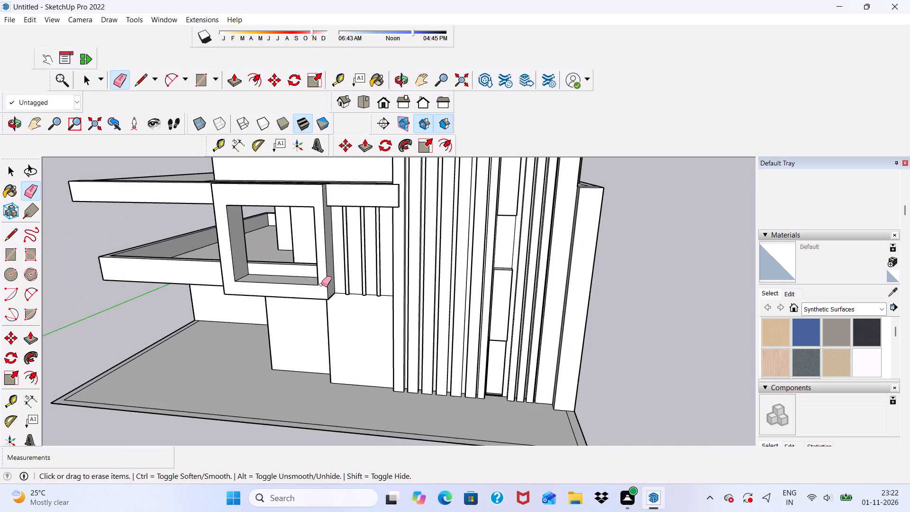
middle_drag(351, 287, 382, 278)
scroll(382, 278, up, 1)
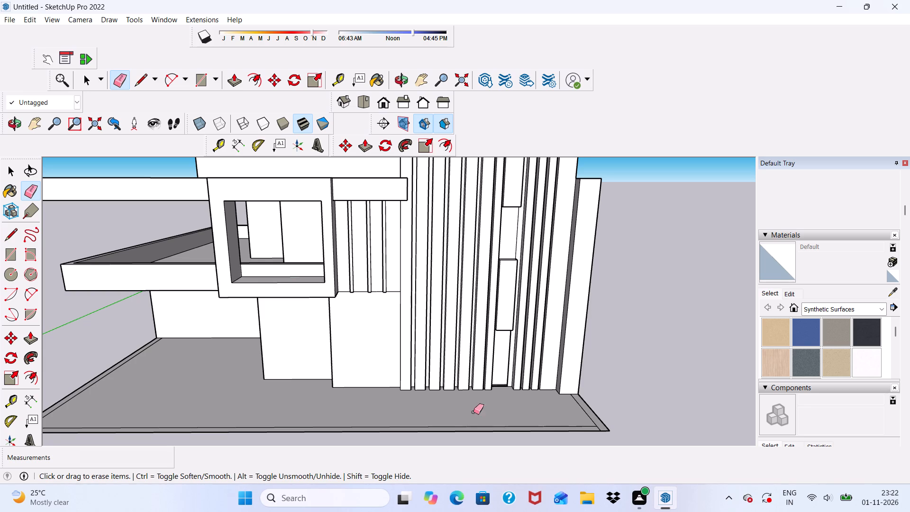
scroll(382, 423, down, 1)
key(space)
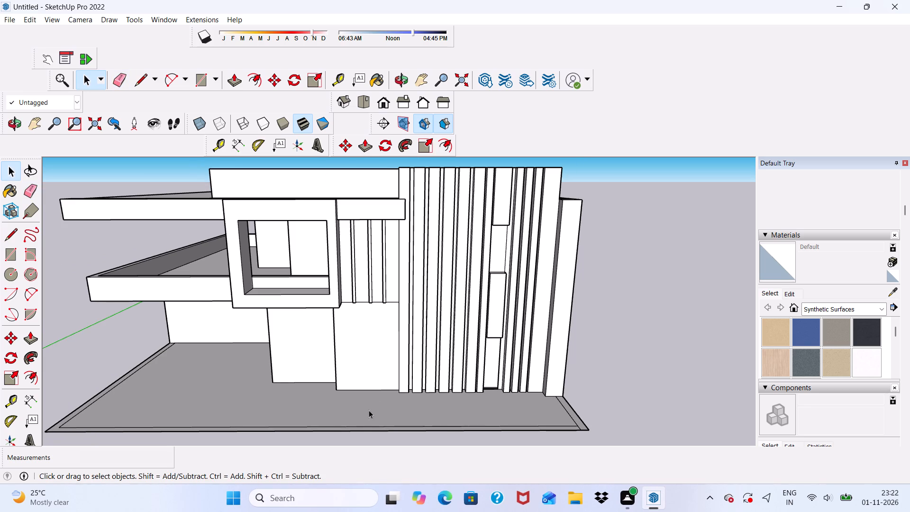
scroll(331, 334, down, 2)
middle_drag(332, 343, 344, 333)
scroll(291, 250, up, 5)
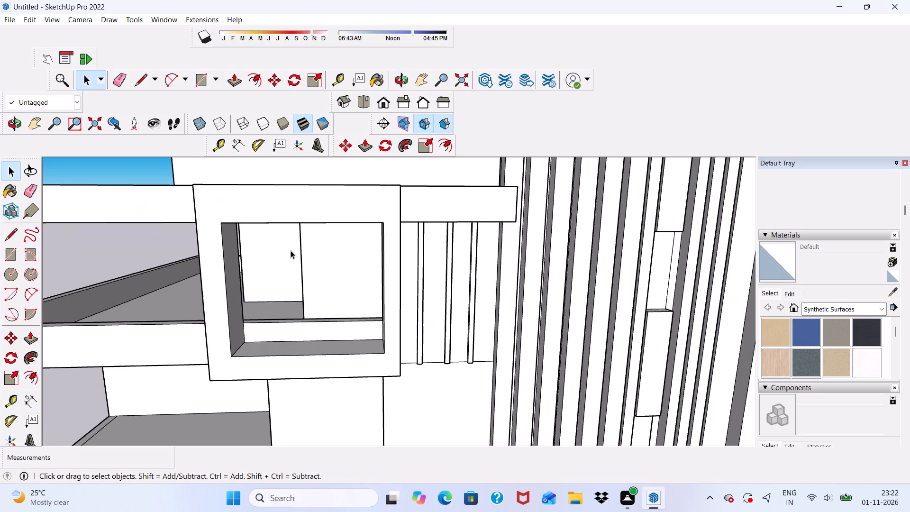
Draw a window rectangle about 5' 3" high by 3' 8" wide on the wall behind the balcony frame.
middle_drag(358, 256, 406, 226)
scroll(366, 208, up, 5)
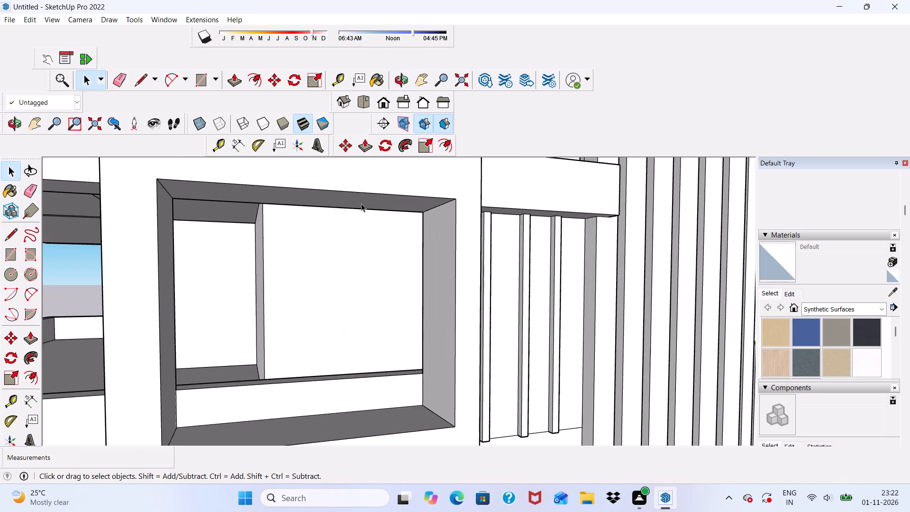
middle_drag(368, 232, 329, 241)
middle_drag(251, 277, 253, 260)
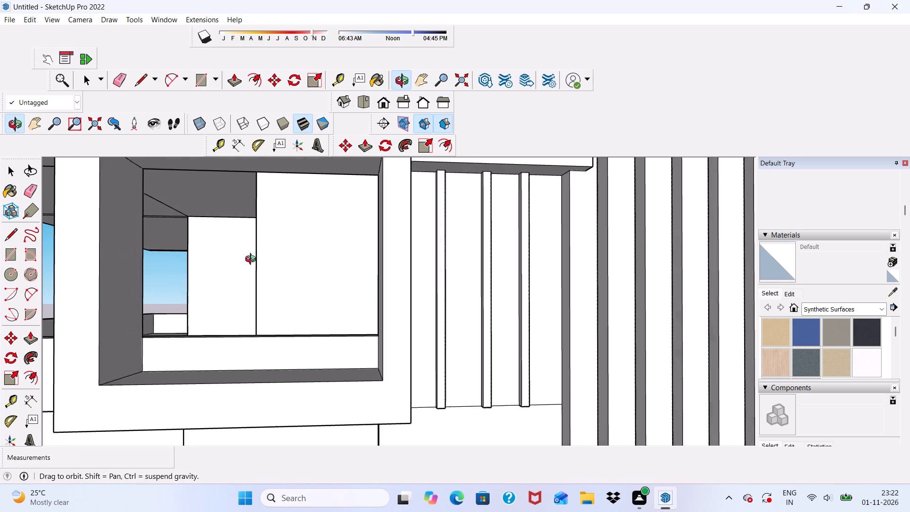
middle_drag(253, 260, 254, 260)
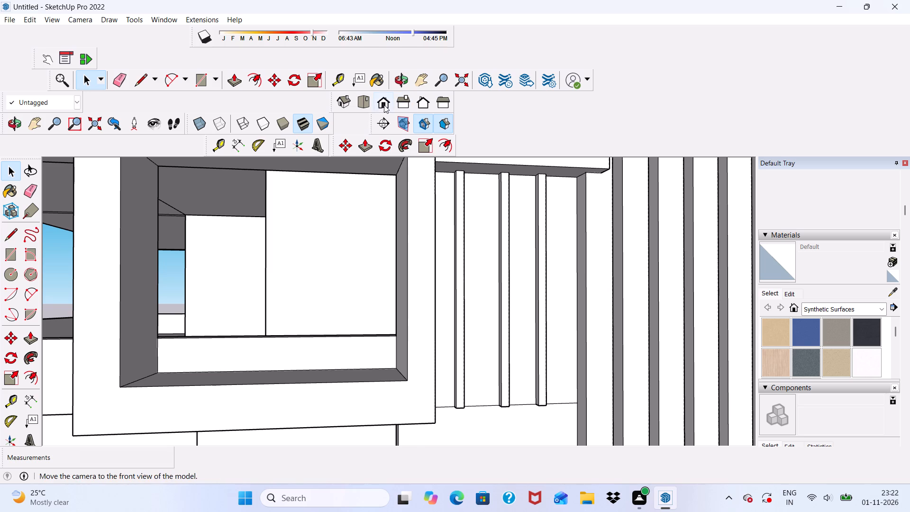
click(384, 105)
scroll(451, 216, down, 6)
scroll(579, 231, down, 4)
middle_drag(516, 169, 516, 168)
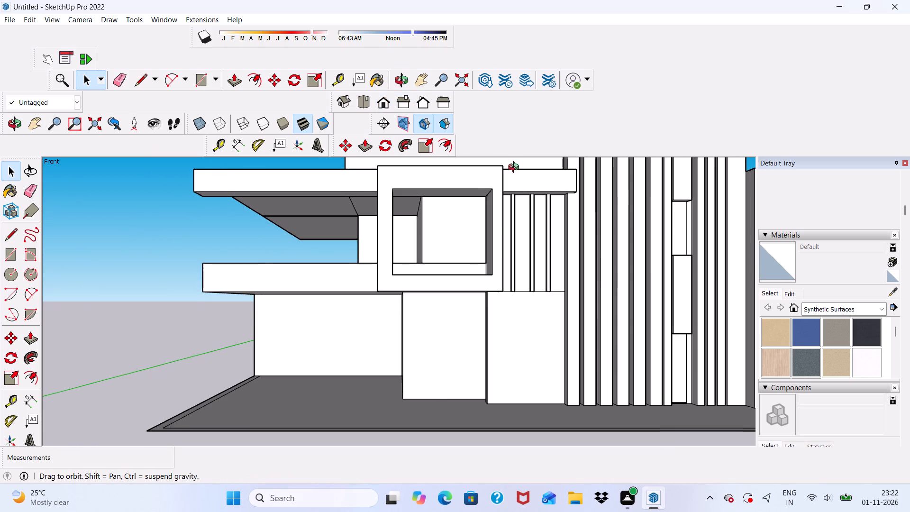
middle_drag(516, 168, 502, 177)
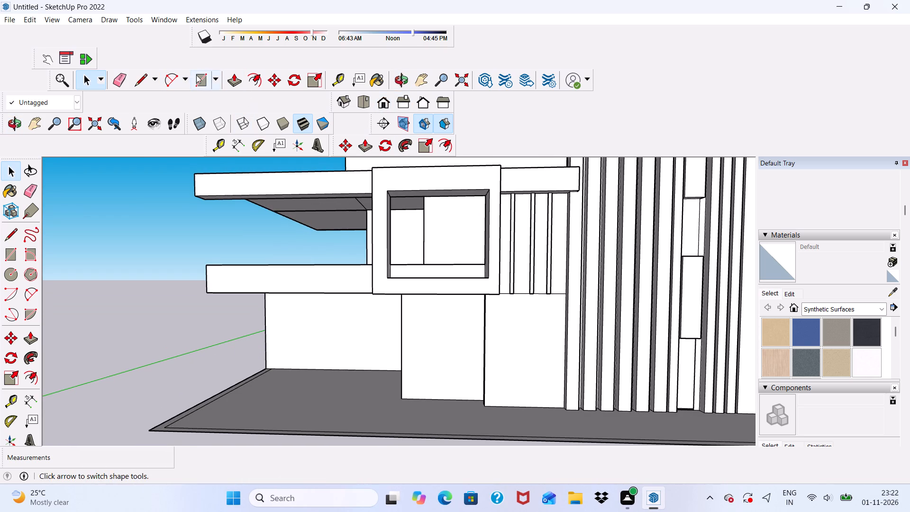
click(196, 75)
scroll(518, 232, up, 10)
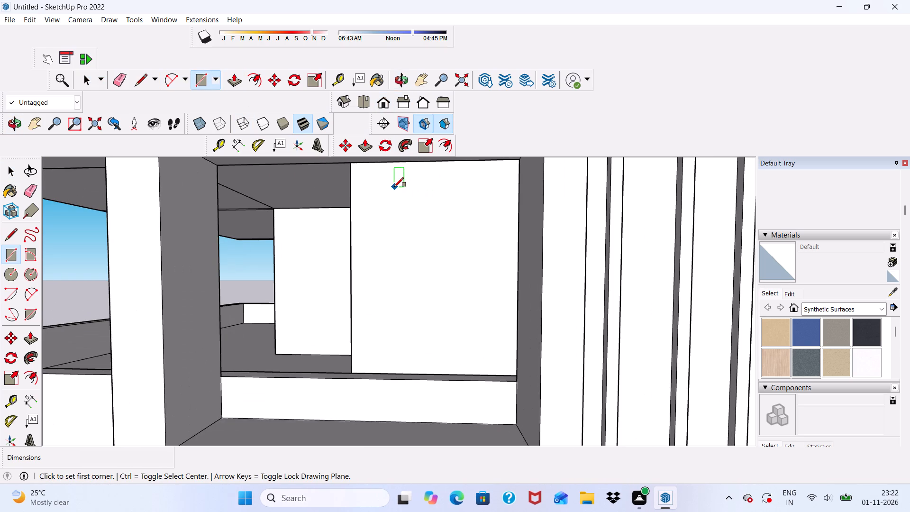
click(394, 187)
scroll(407, 213, down, 8)
scroll(472, 256, up, 11)
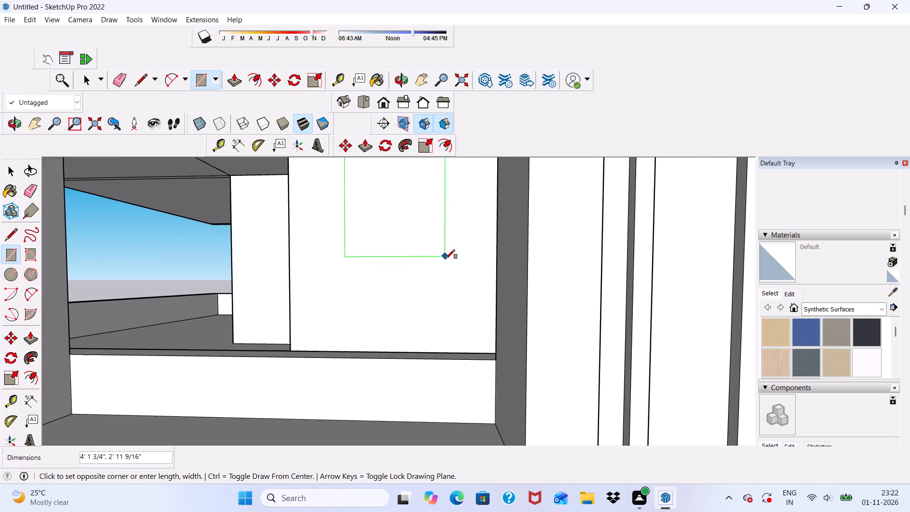
scroll(446, 259, up, 2)
click(473, 298)
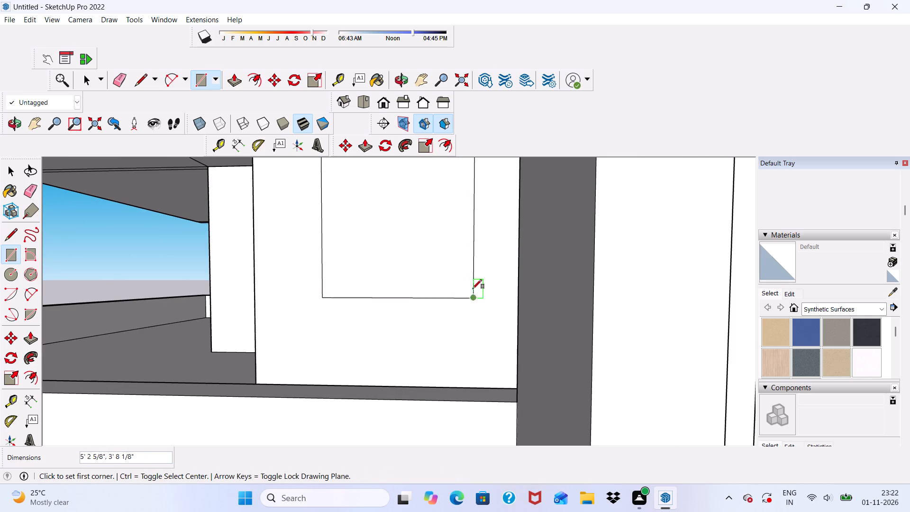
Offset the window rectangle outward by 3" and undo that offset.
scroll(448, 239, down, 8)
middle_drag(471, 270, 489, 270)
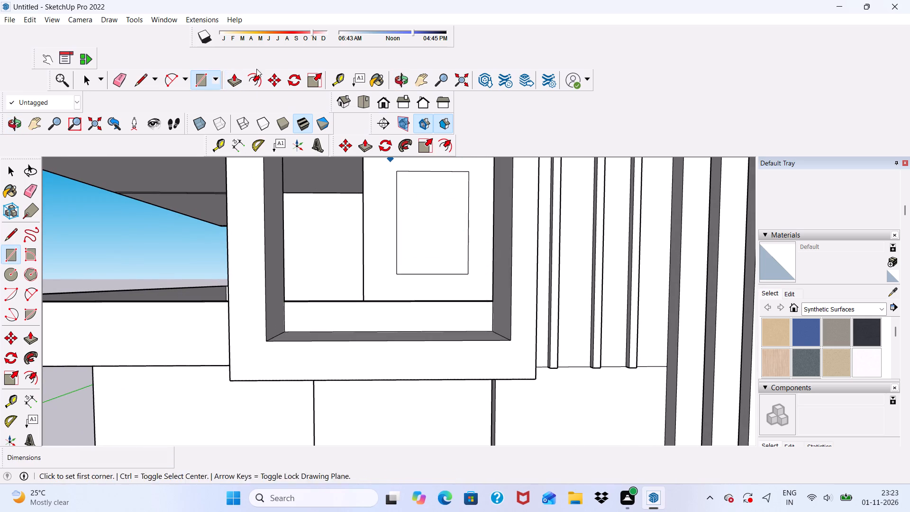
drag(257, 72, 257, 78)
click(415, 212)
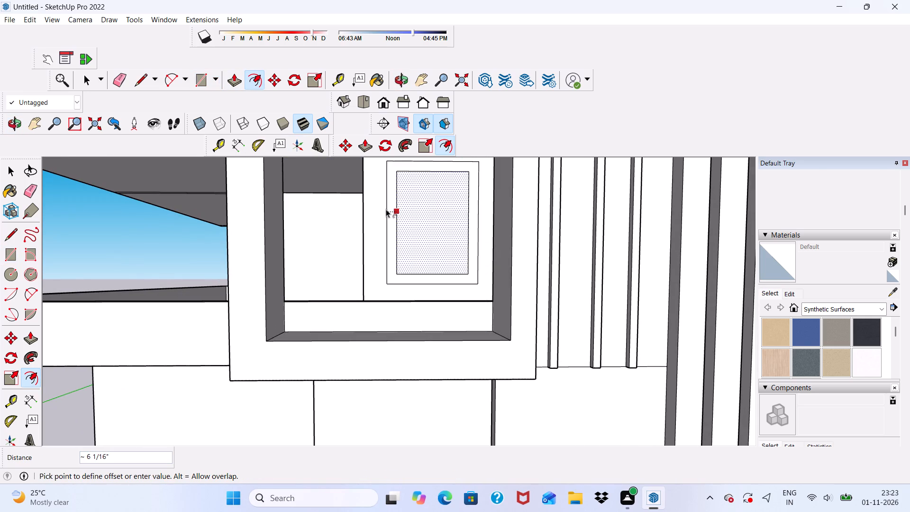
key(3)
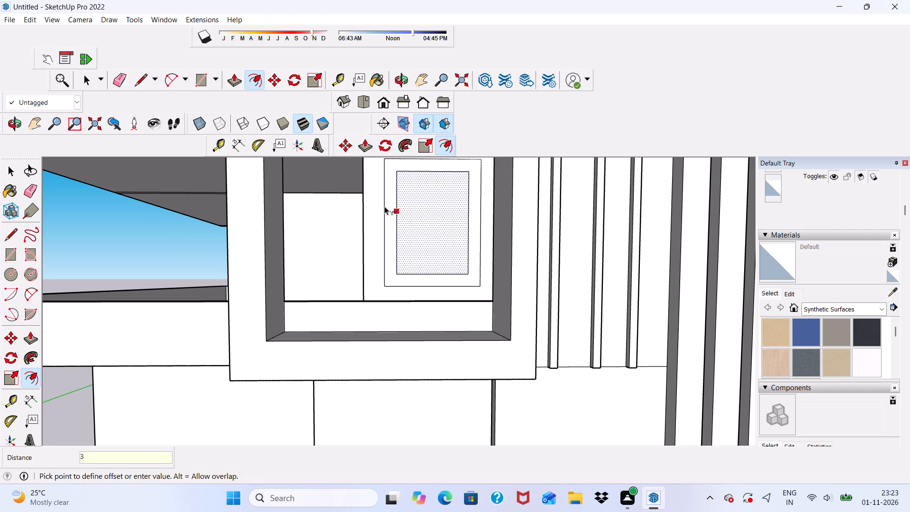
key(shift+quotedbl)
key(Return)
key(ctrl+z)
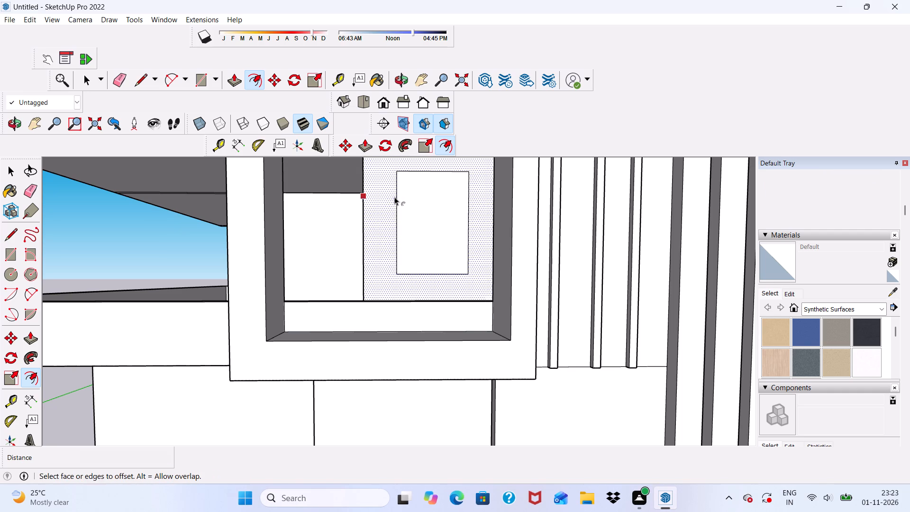
Offset the window rectangle on the wall behind the balcony frame outward by 3" to outline its border.
click(404, 202)
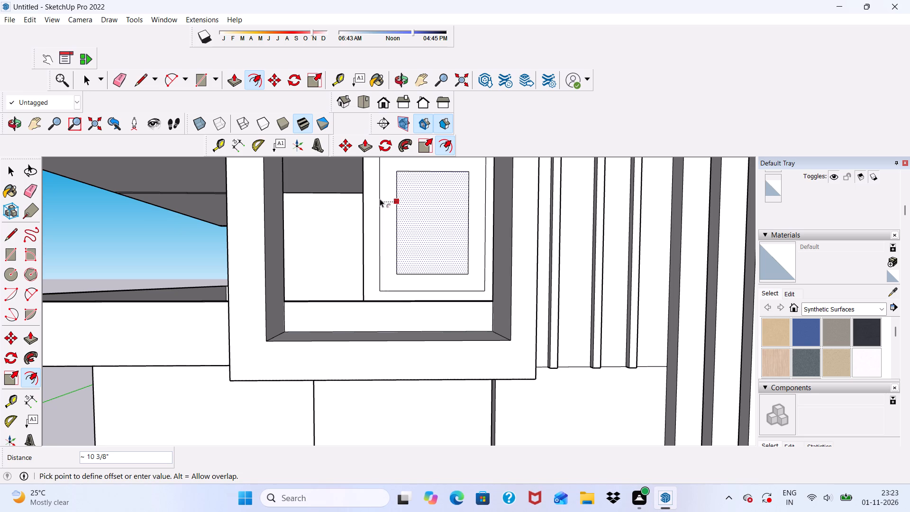
key(3)
key(shift+quotedbl)
key(Return)
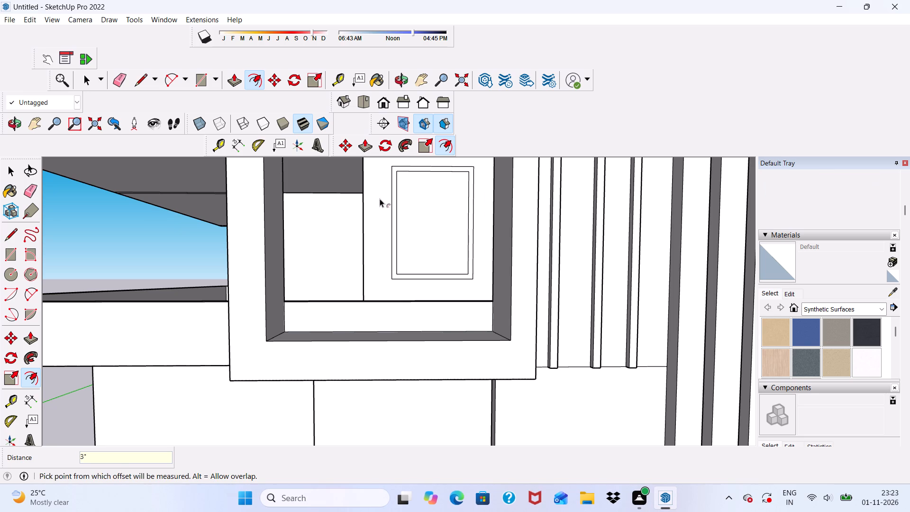
Place a vertical guide about 1' 11" in from the window's inner side edge, near the middle of its width.
click(216, 149)
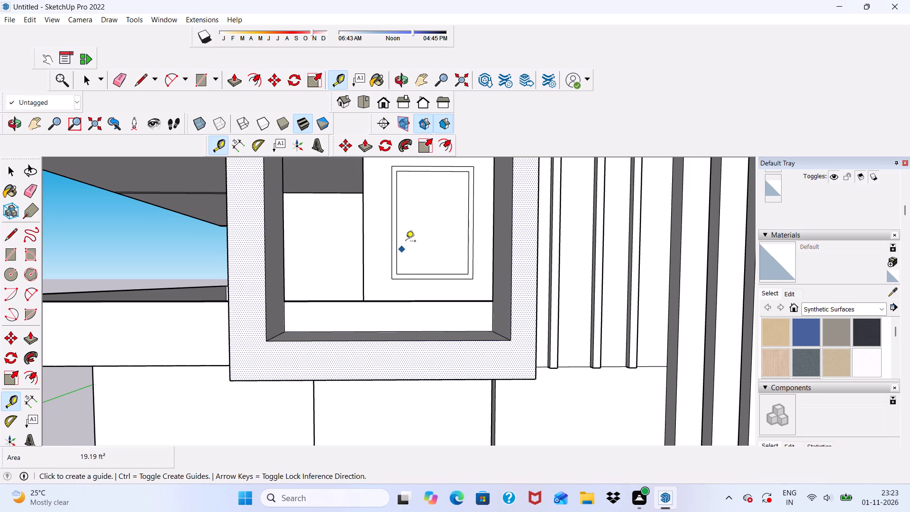
scroll(403, 222, up, 5)
click(394, 202)
scroll(410, 225, down, 5)
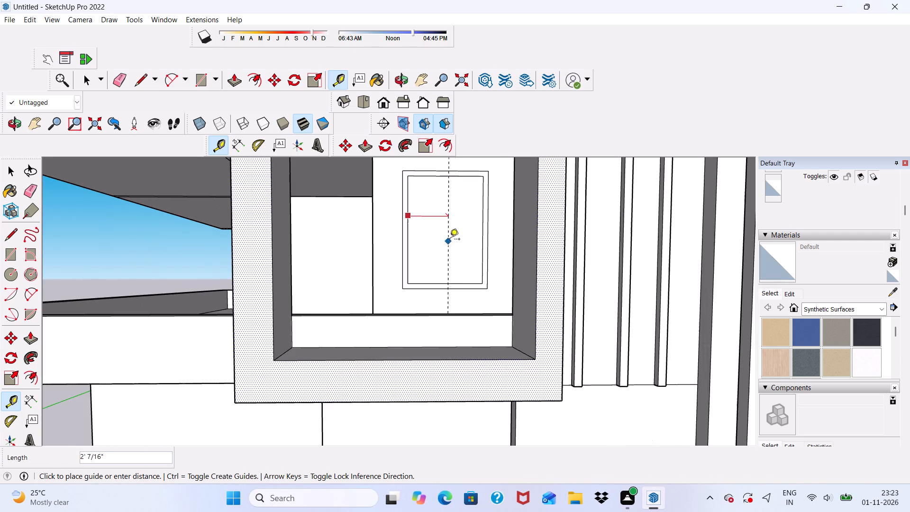
click(443, 175)
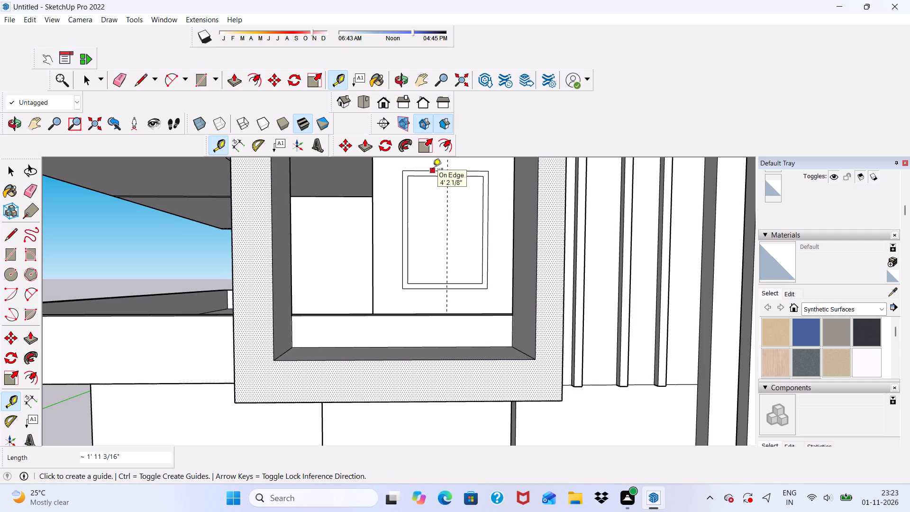
Place a second vertical guide 3" beside the central guide on the window behind the balcony frame.
scroll(459, 192, up, 5)
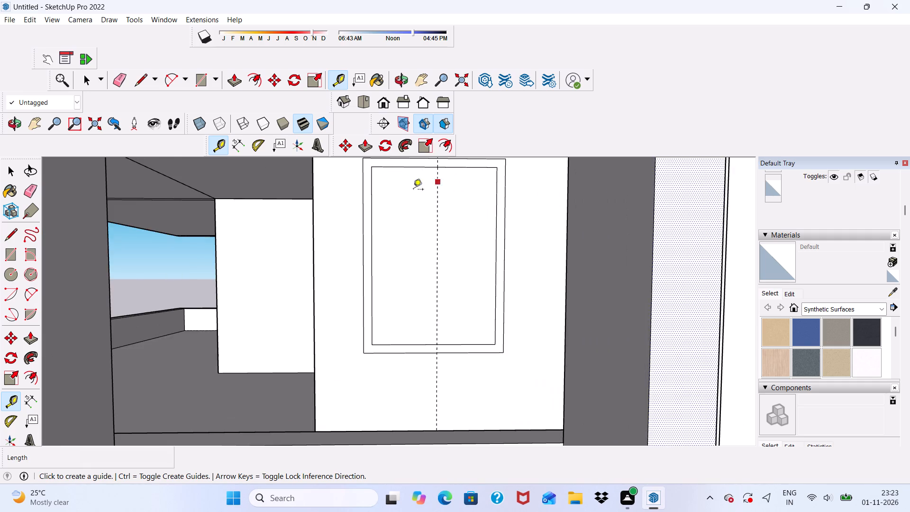
scroll(407, 194, up, 4)
scroll(442, 219, up, 4)
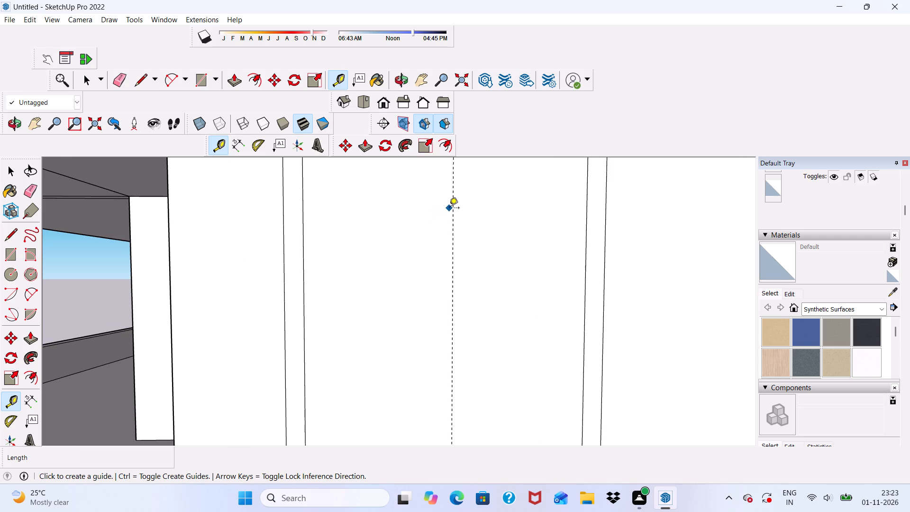
click(454, 211)
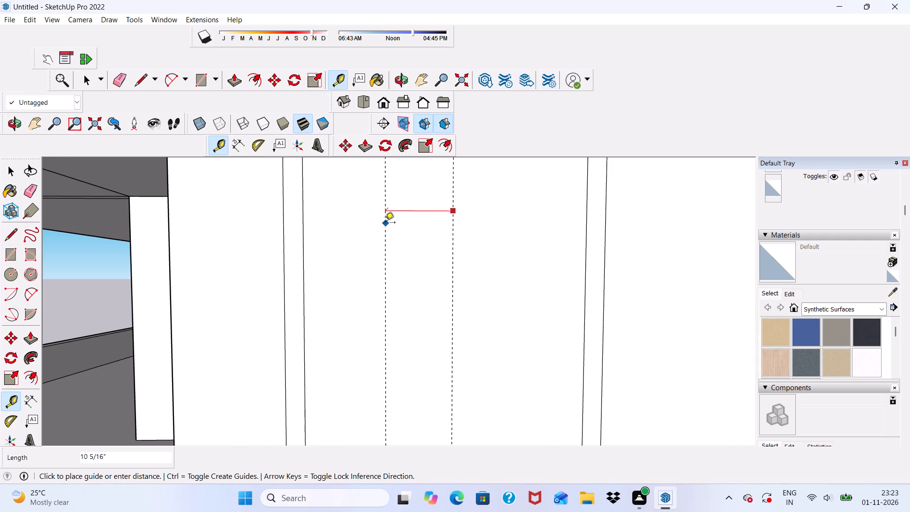
key(3)
key(shift+quotedbl)
key(Return)
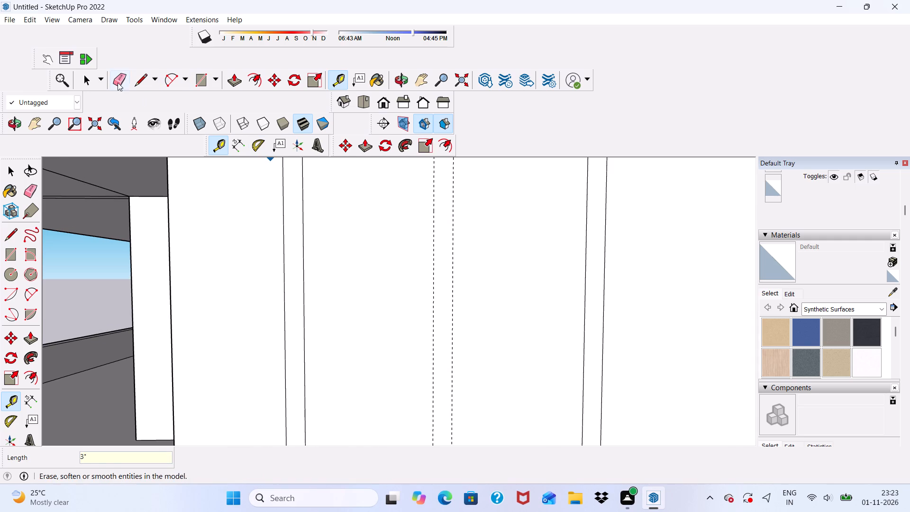
Draw a vertical line about 5' 5 5/8" long on the first guide, from the inner top edge to the outer bottom edge of the window.
click(131, 79)
scroll(150, 116, down, 9)
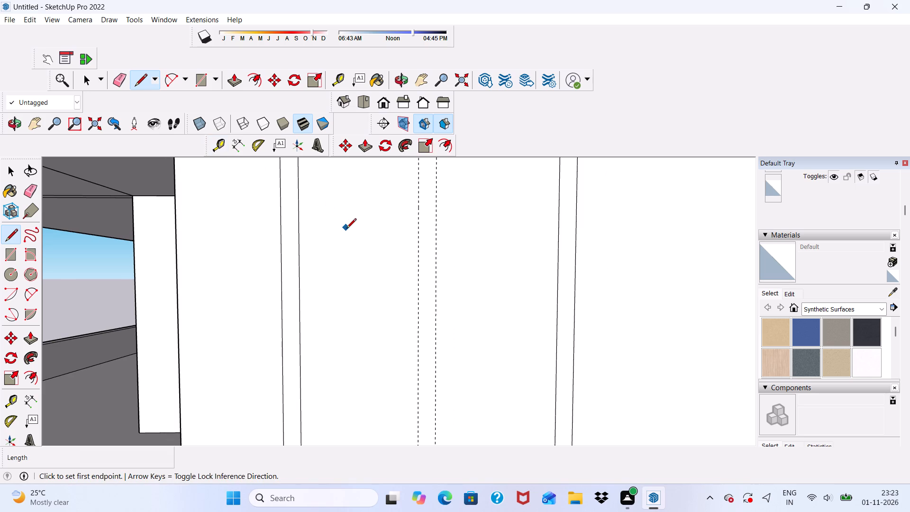
scroll(362, 244, down, 9)
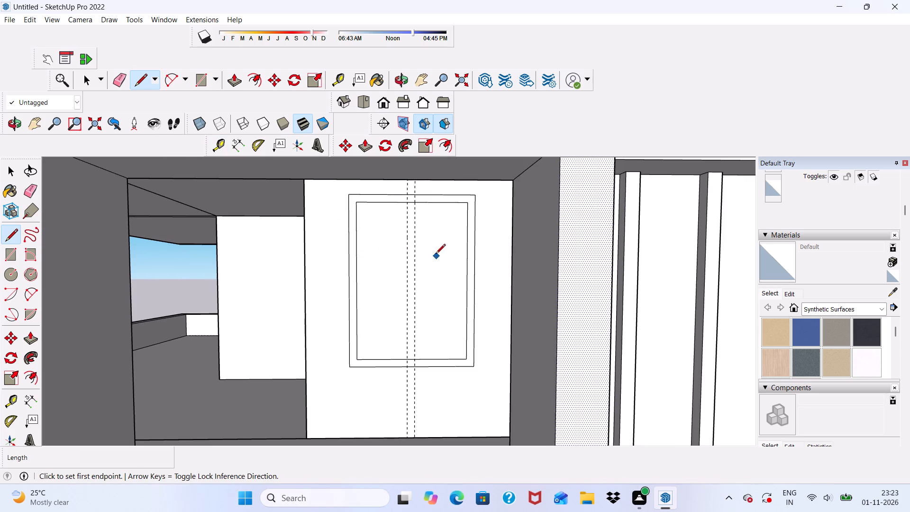
scroll(419, 198, up, 10)
click(406, 206)
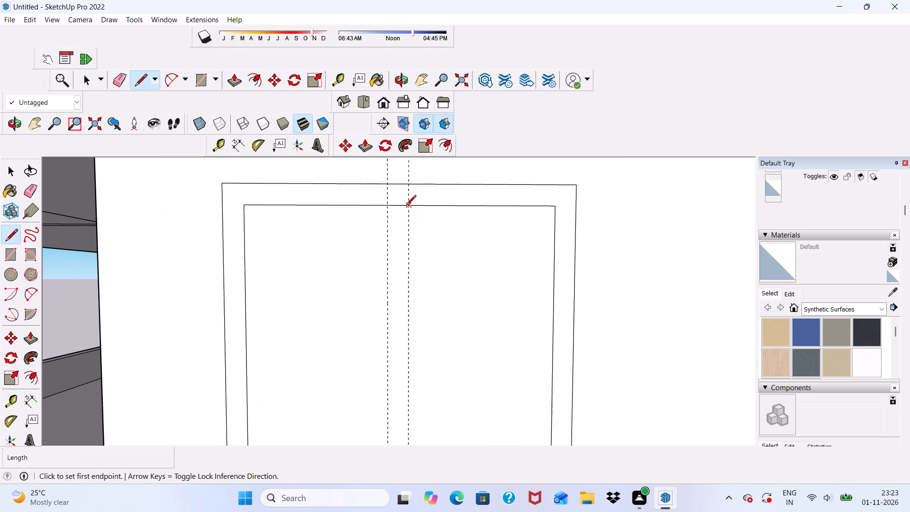
scroll(408, 212, down, 12)
scroll(450, 177, down, 6)
scroll(436, 317, up, 6)
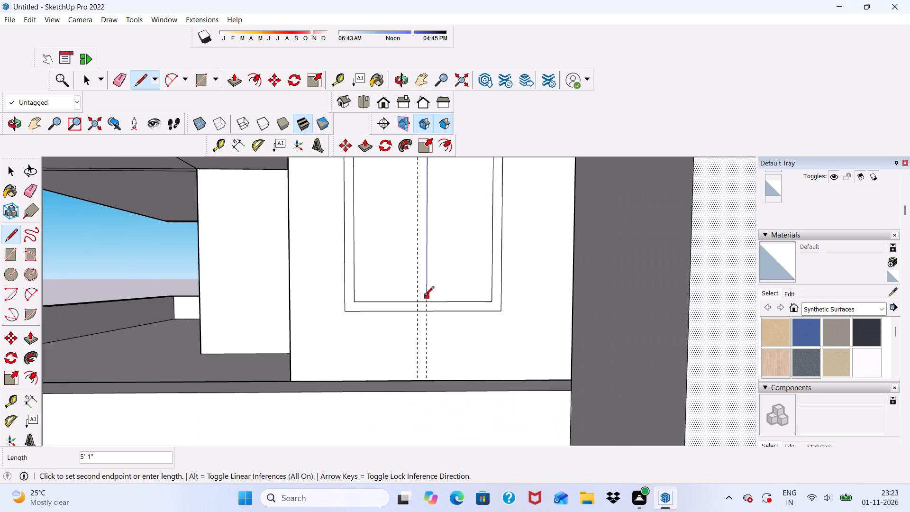
scroll(432, 305, up, 7)
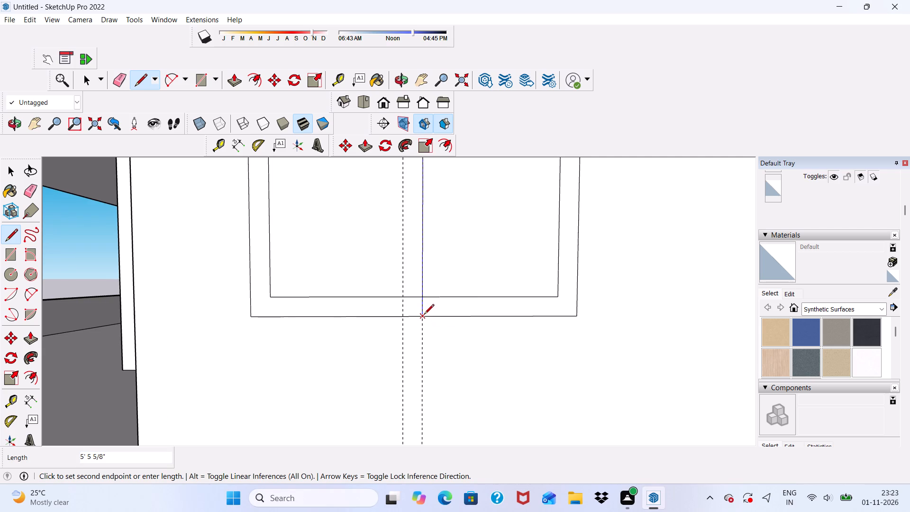
click(424, 316)
Draw a matching vertical line about 5' 5 5/8" long on the second guide to complete the window's central mullion.
scroll(393, 323, up, 3)
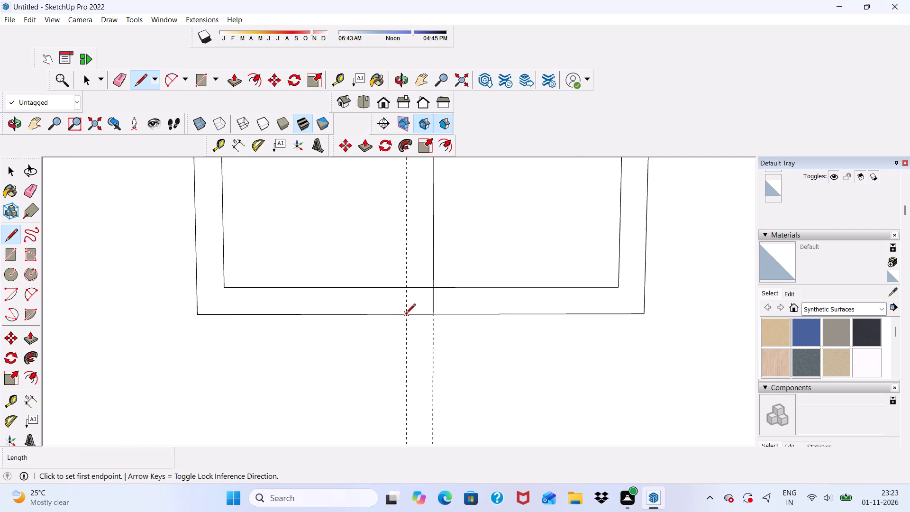
click(406, 316)
scroll(401, 301, down, 18)
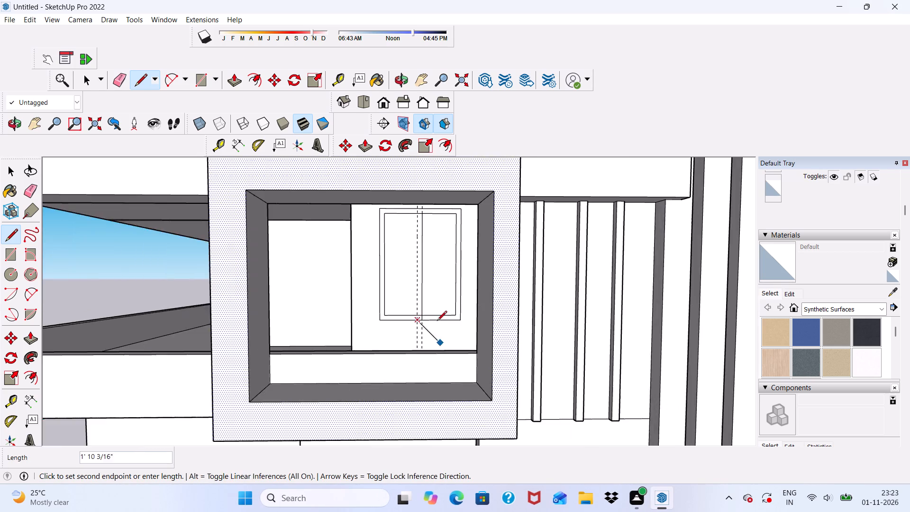
scroll(428, 265, up, 7)
scroll(407, 183, up, 4)
click(407, 185)
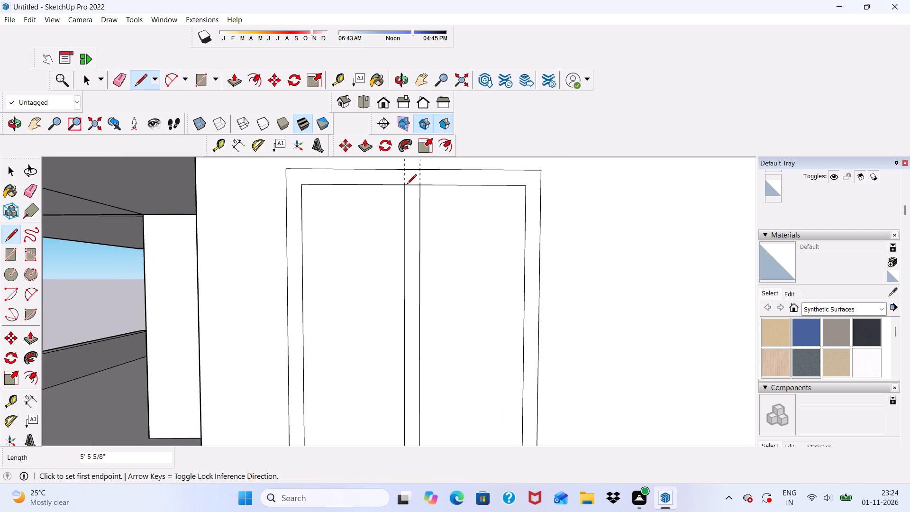
Erase both guides and the edge pieces where the central mullion meets the window border, so border and mullion form one face.
scroll(411, 223, down, 5)
click(120, 75)
scroll(426, 222, up, 4)
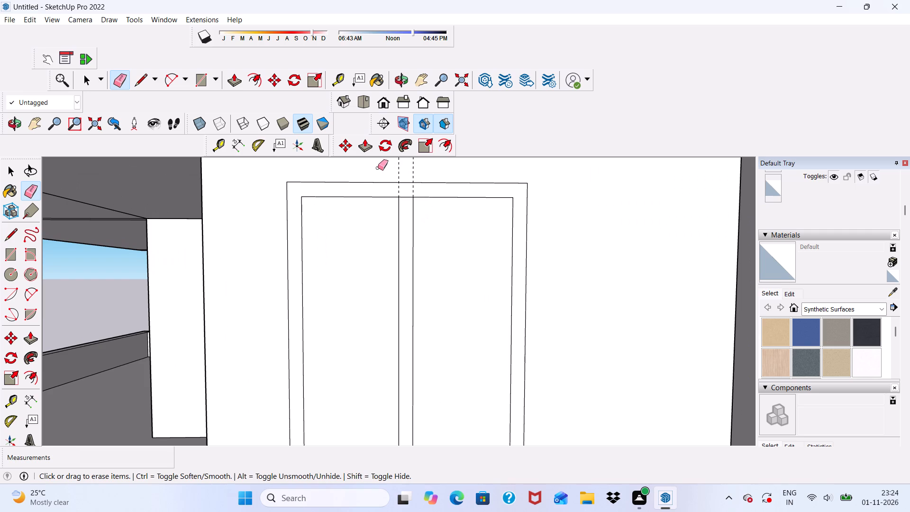
drag(395, 168, 425, 169)
scroll(405, 192, up, 1)
click(404, 198)
scroll(405, 184, down, 11)
scroll(368, 387, up, 7)
scroll(418, 350, up, 4)
drag(418, 350, 434, 349)
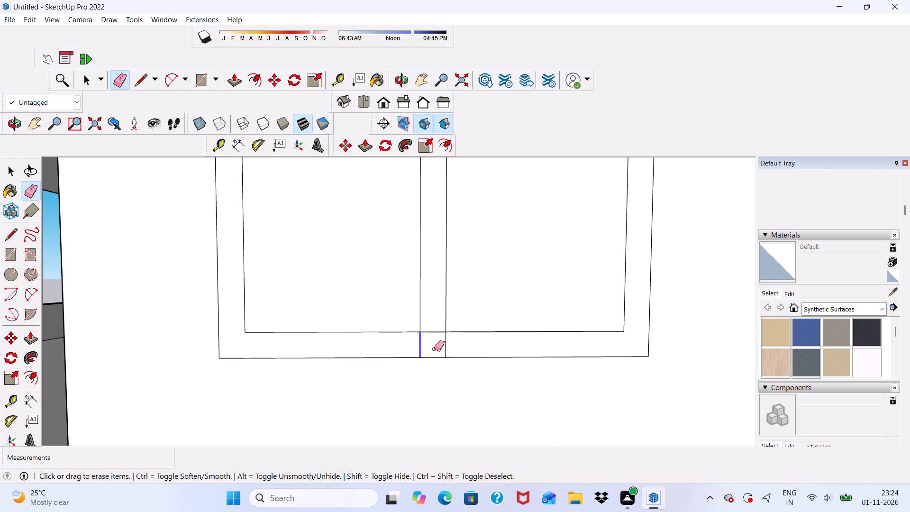
drag(434, 349, 443, 347)
drag(441, 340, 446, 343)
drag(435, 328, 434, 336)
Push/Pull the joined window border and mullion face outward by 3".
click(229, 75)
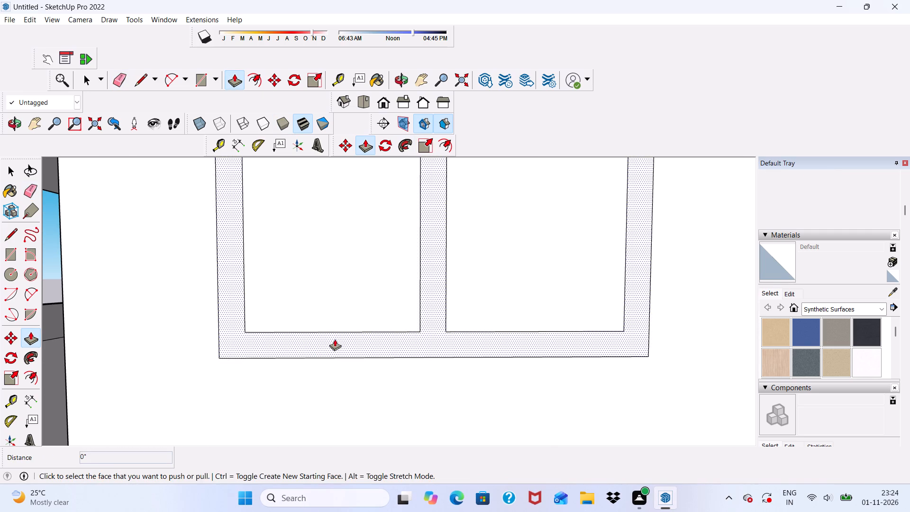
click(335, 338)
scroll(287, 344, down, 2)
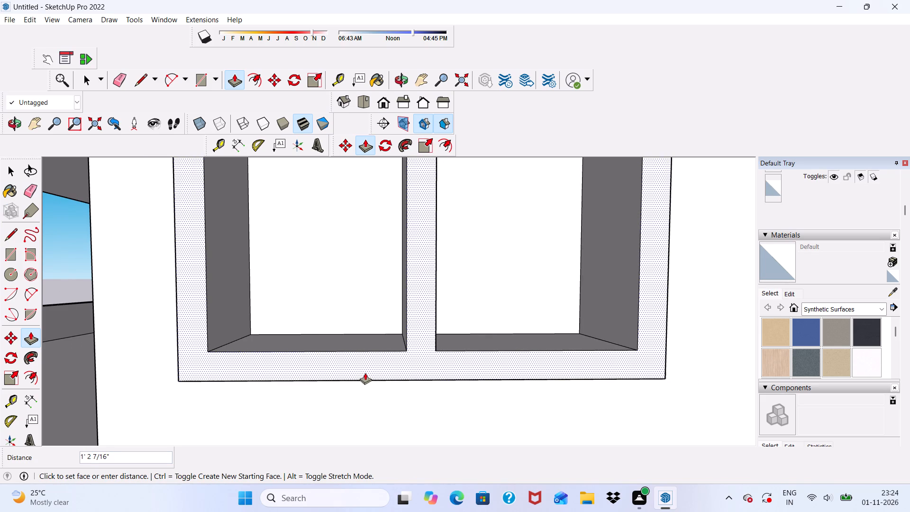
key(3)
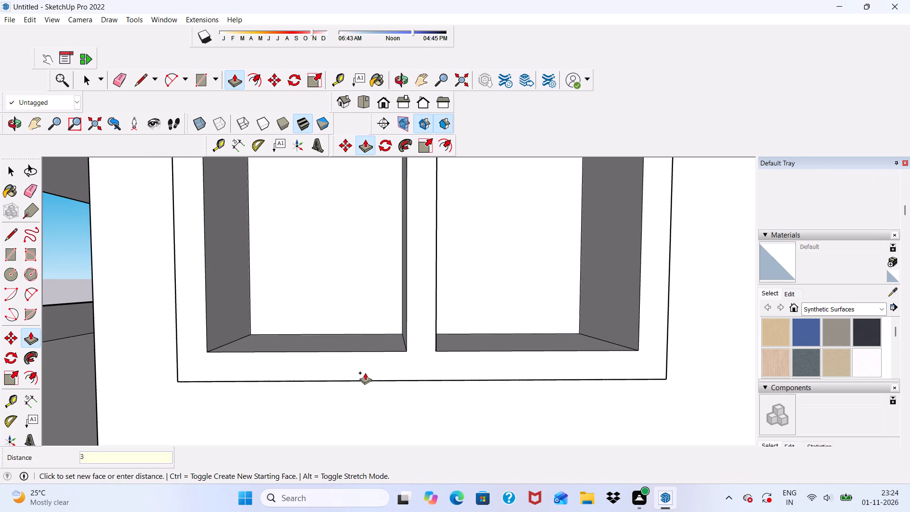
key(shift+quotedbl)
key(Return)
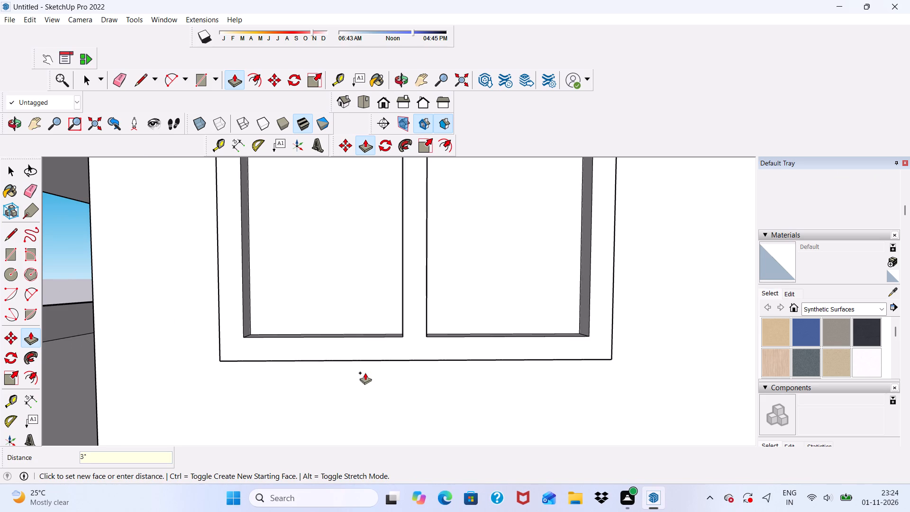
Examine the raised window frame, the balcony frame around it and the whole front facade from several angles.
scroll(370, 370, down, 3)
middle_drag(385, 393, 391, 441)
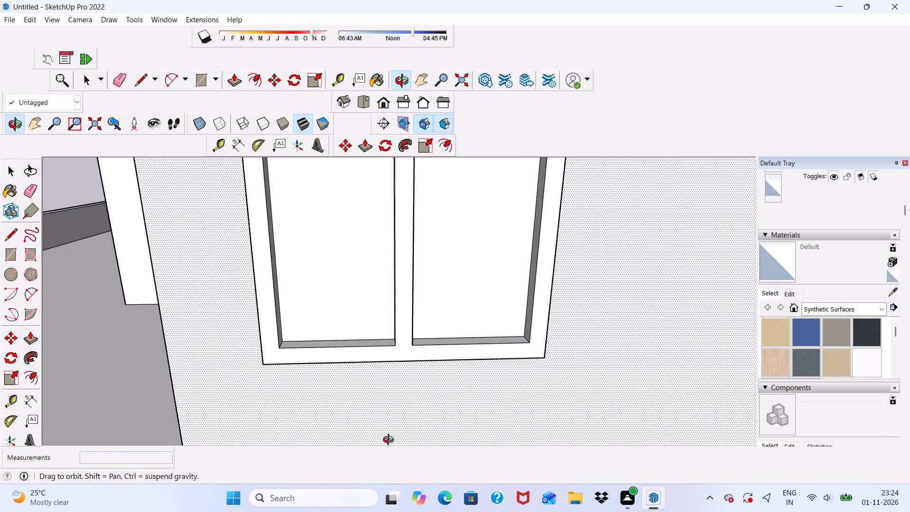
middle_drag(391, 441, 390, 441)
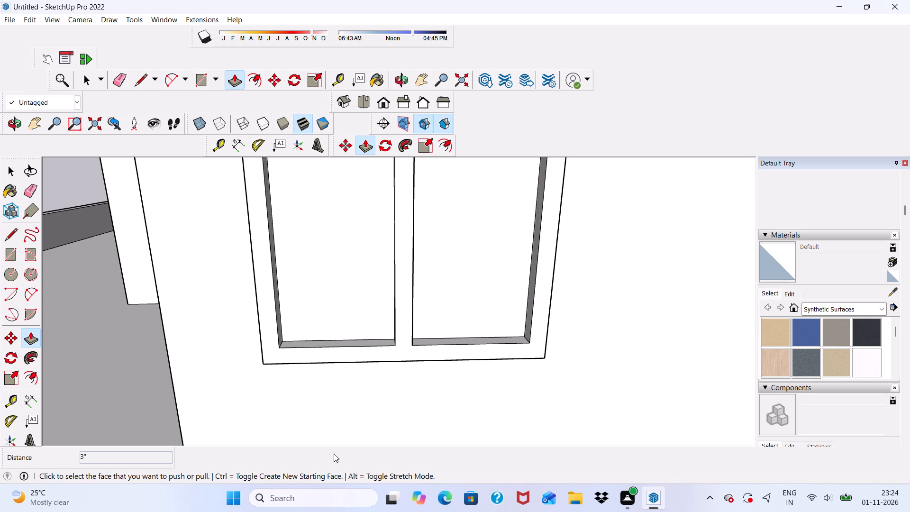
scroll(315, 413, down, 2)
scroll(346, 332, down, 7)
middle_drag(399, 368, 400, 337)
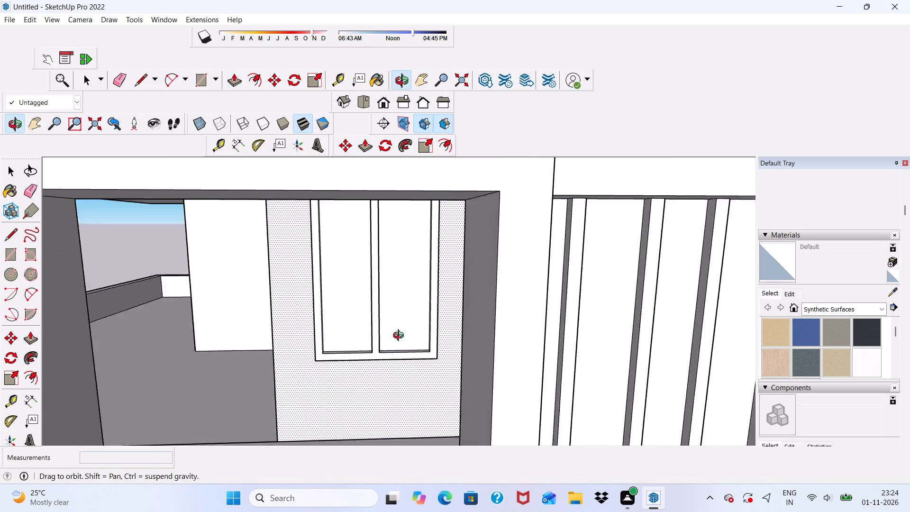
middle_drag(400, 337, 394, 320)
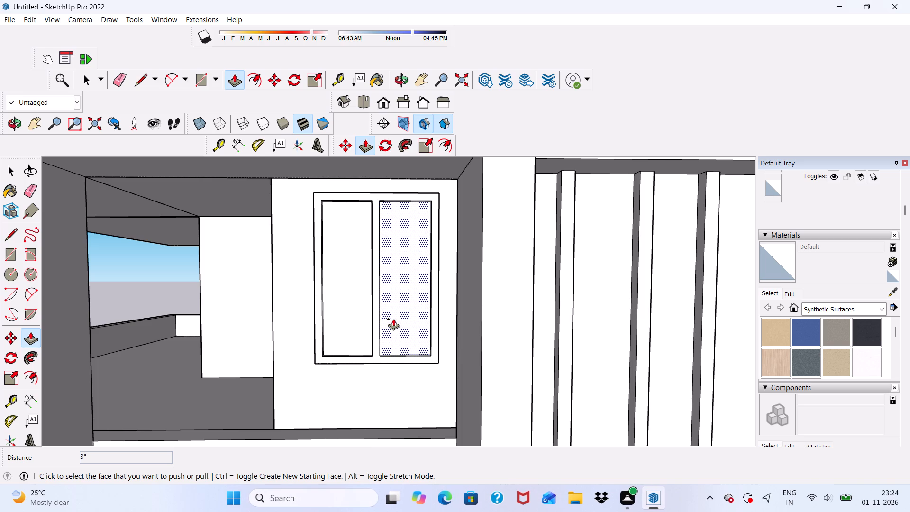
scroll(375, 301, down, 3)
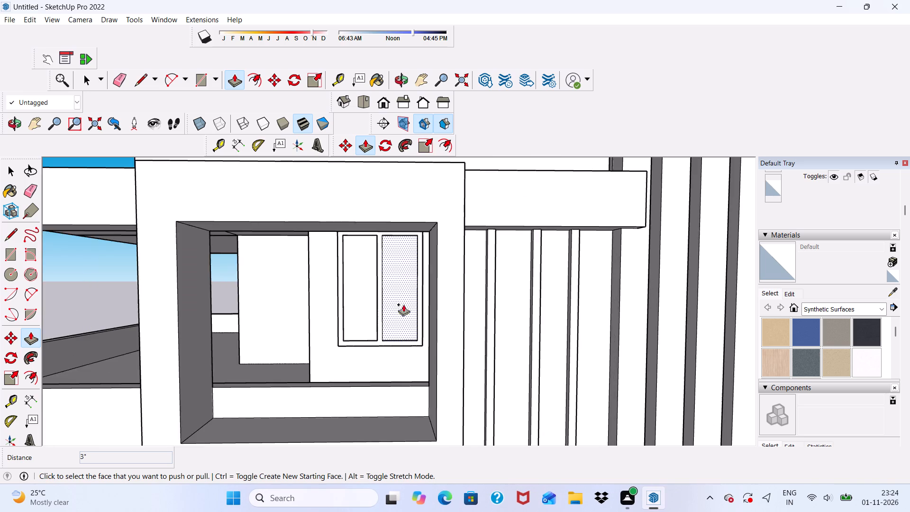
scroll(403, 304, down, 3)
middle_drag(409, 372, 406, 345)
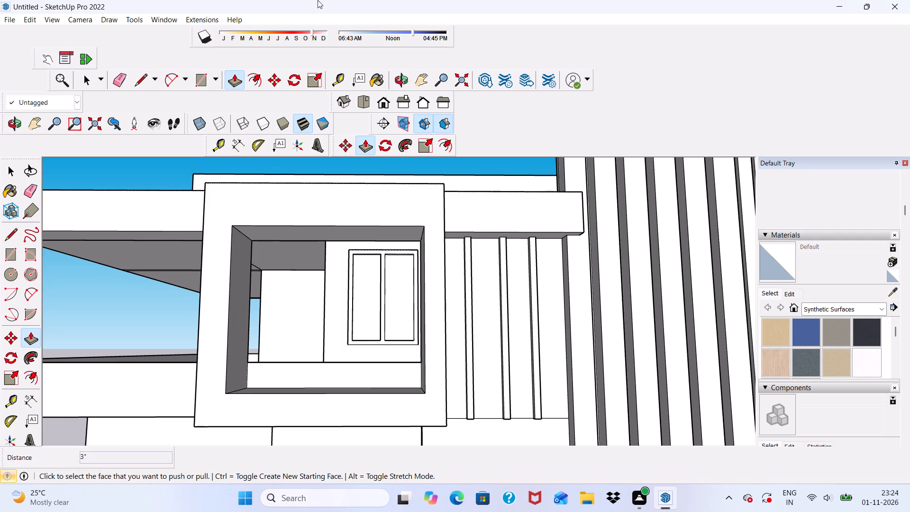
key(space)
scroll(282, 201, down, 2)
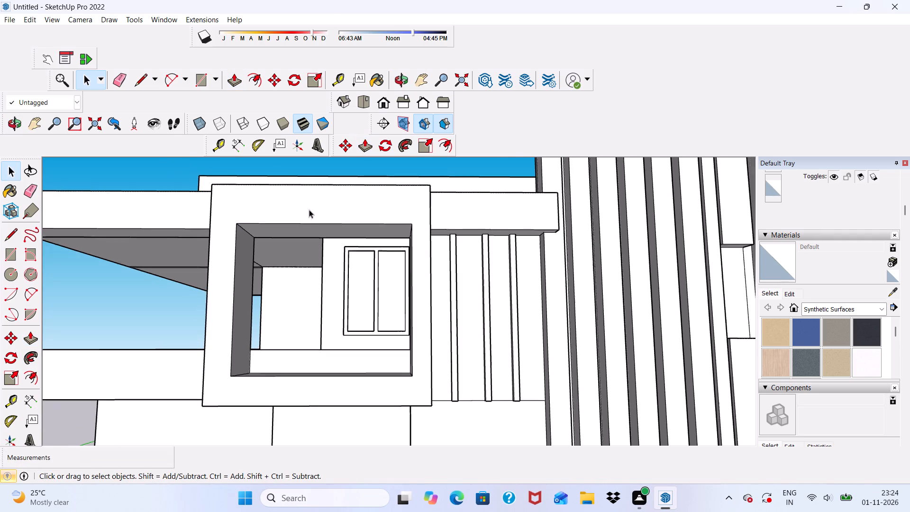
scroll(309, 210, down, 1)
middle_drag(365, 196, 331, 198)
scroll(292, 187, down, 2)
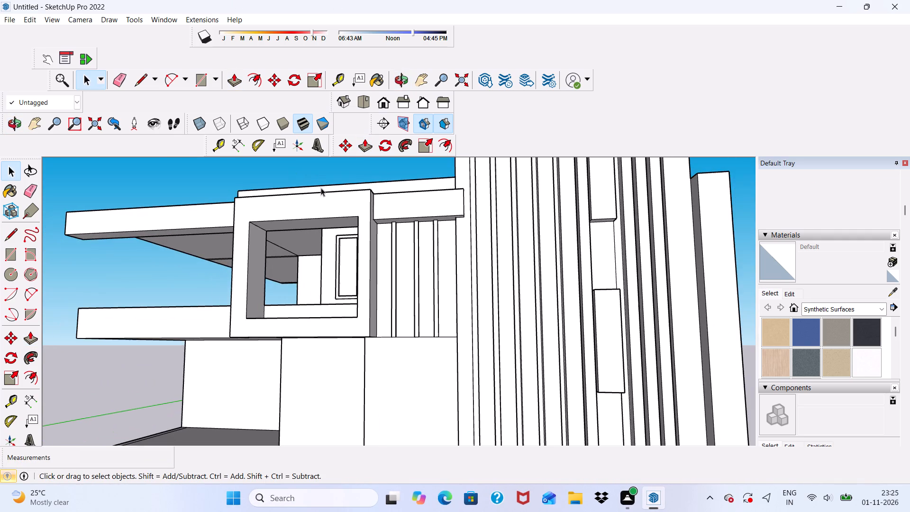
middle_drag(329, 217, 364, 217)
scroll(364, 186, up, 1)
scroll(391, 177, down, 2)
scroll(372, 222, up, 1)
scroll(356, 197, down, 9)
middle_drag(380, 232, 393, 264)
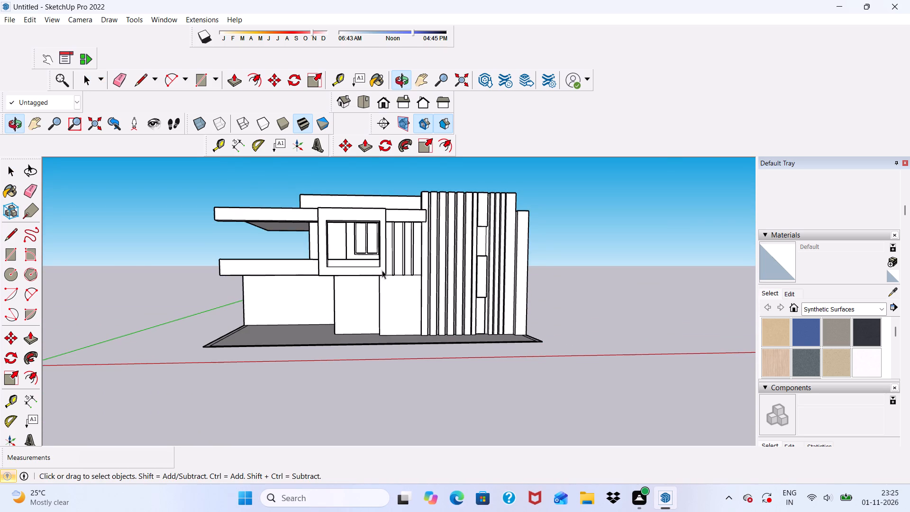
Push/Pull the narrow face in the gap between the two ground-floor front walls by 1' 4 11/16" to meet the adjacent wall.
click(200, 81)
scroll(295, 155, down, 2)
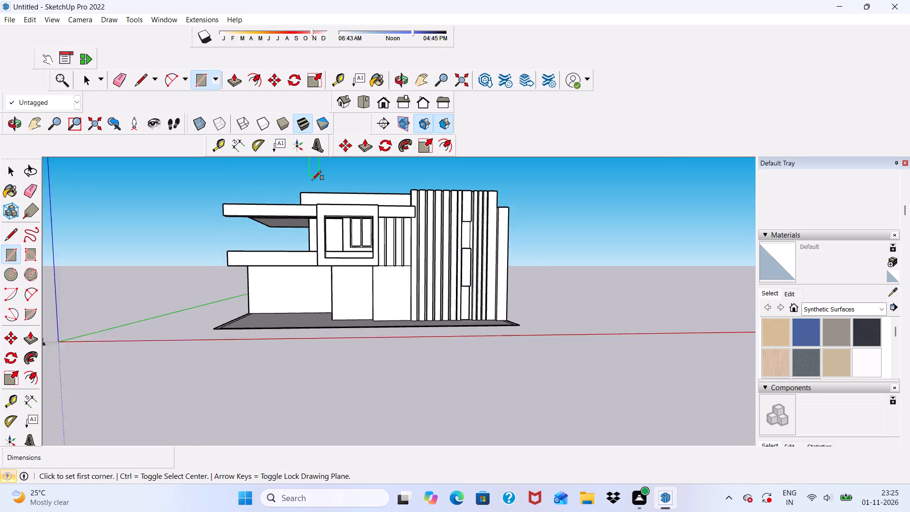
scroll(312, 180, down, 1)
middle_drag(326, 207, 325, 216)
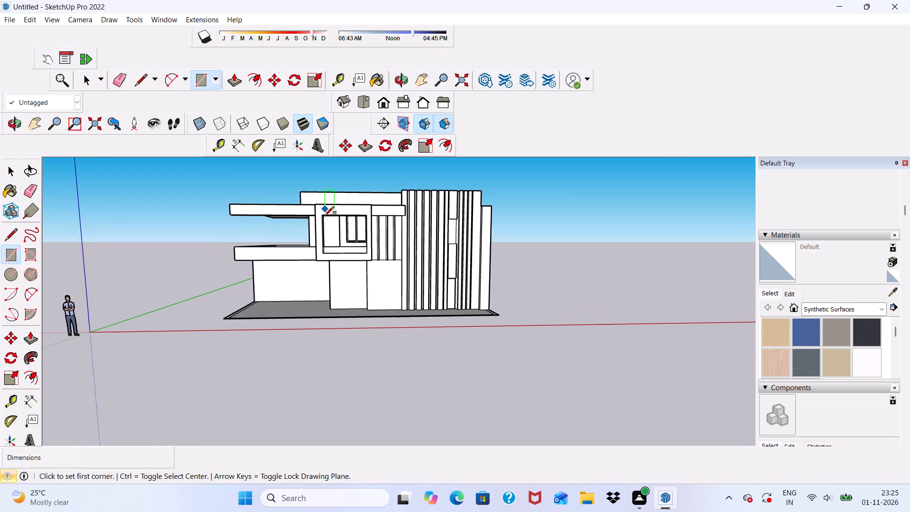
scroll(339, 273, up, 7)
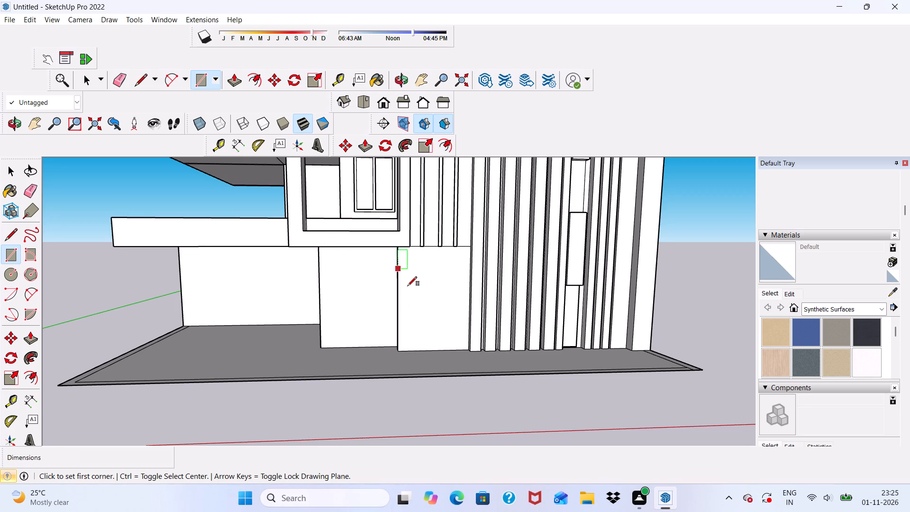
middle_drag(418, 303, 508, 291)
scroll(508, 290, down, 1)
scroll(427, 267, up, 5)
middle_drag(433, 270, 551, 247)
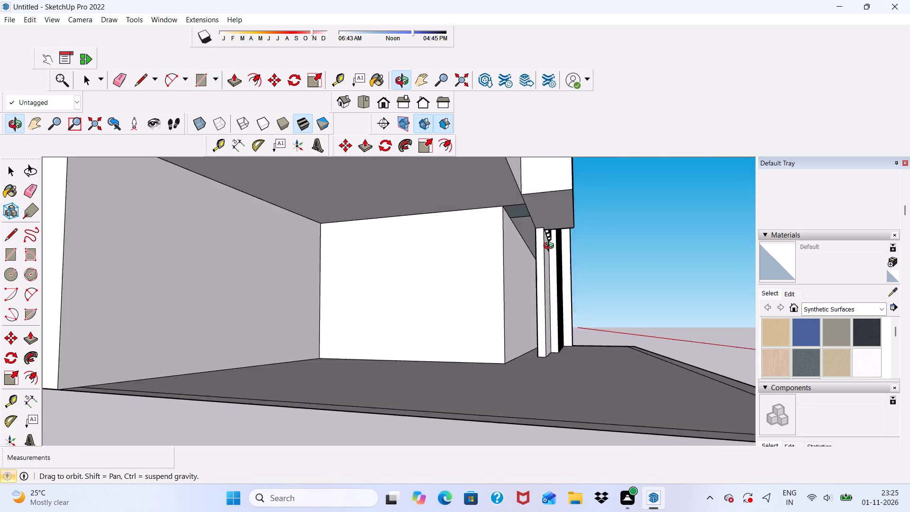
middle_drag(551, 247, 551, 268)
scroll(501, 266, up, 3)
middle_drag(500, 265, 512, 276)
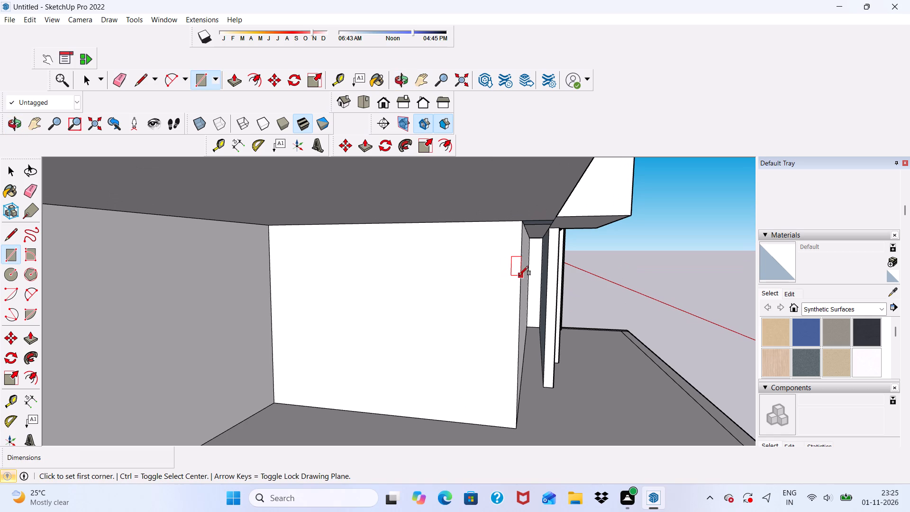
middle_click(541, 277)
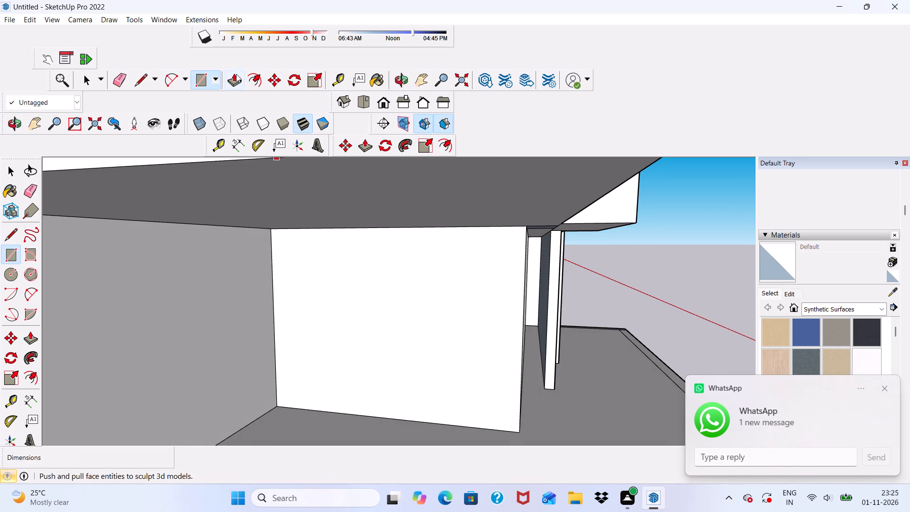
drag(233, 75, 233, 81)
scroll(548, 268, up, 10)
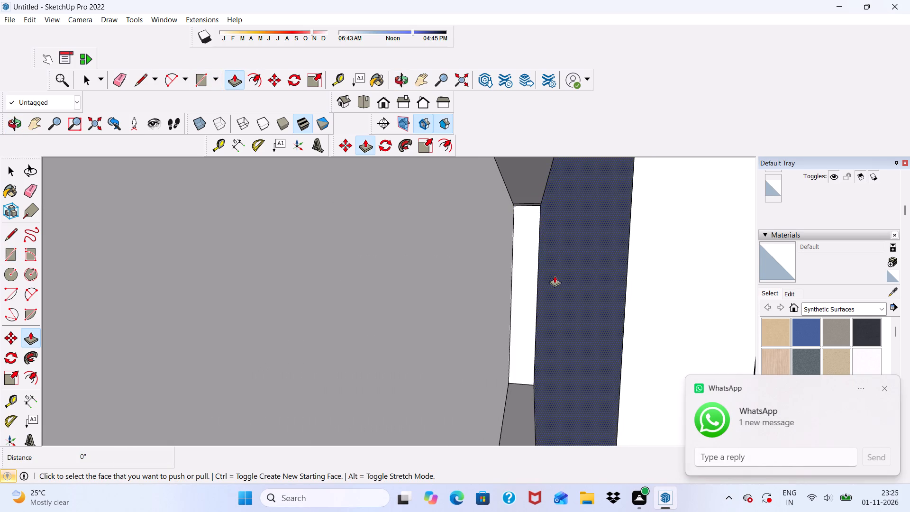
click(555, 275)
click(340, 243)
Examine the adjusted ground-floor walls and the whole facade from several angles, including the standard front view.
scroll(328, 230, down, 16)
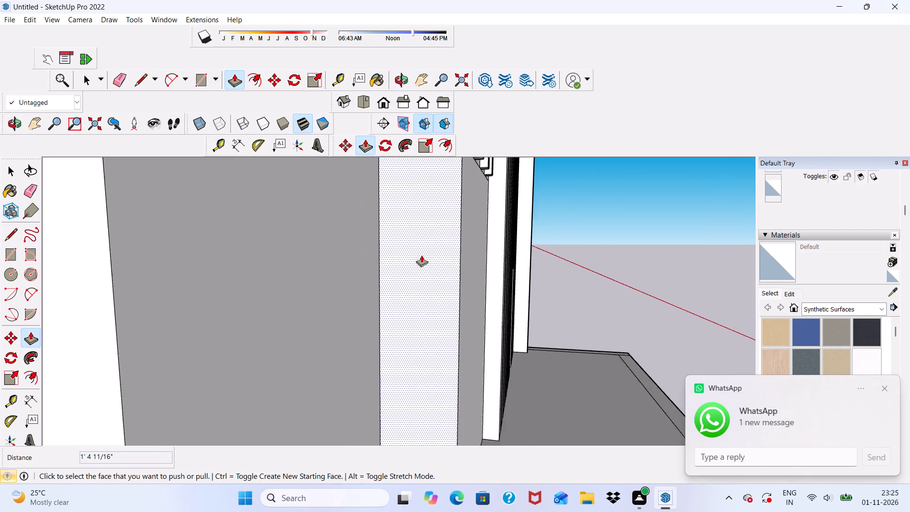
middle_drag(421, 255, 341, 272)
scroll(336, 263, up, 1)
scroll(335, 250, down, 6)
middle_drag(391, 271, 314, 255)
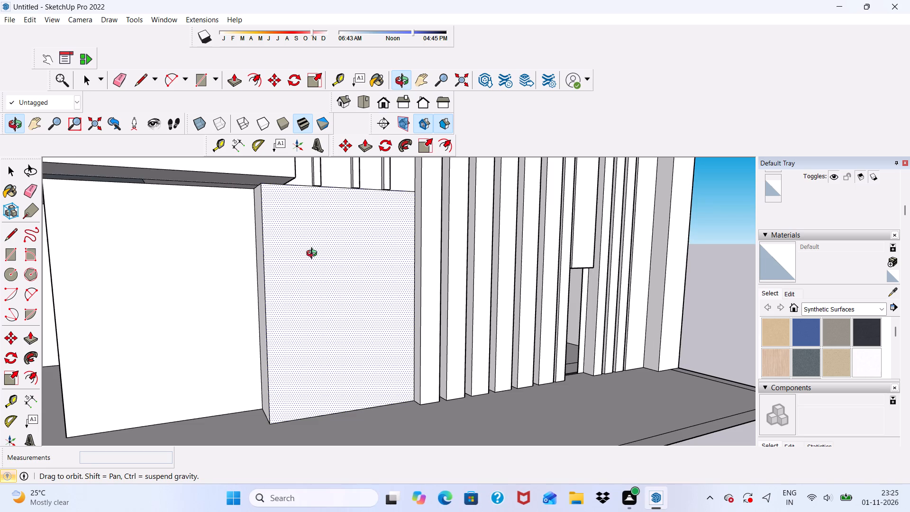
middle_drag(314, 255, 310, 257)
scroll(308, 243, down, 15)
middle_drag(374, 283, 350, 273)
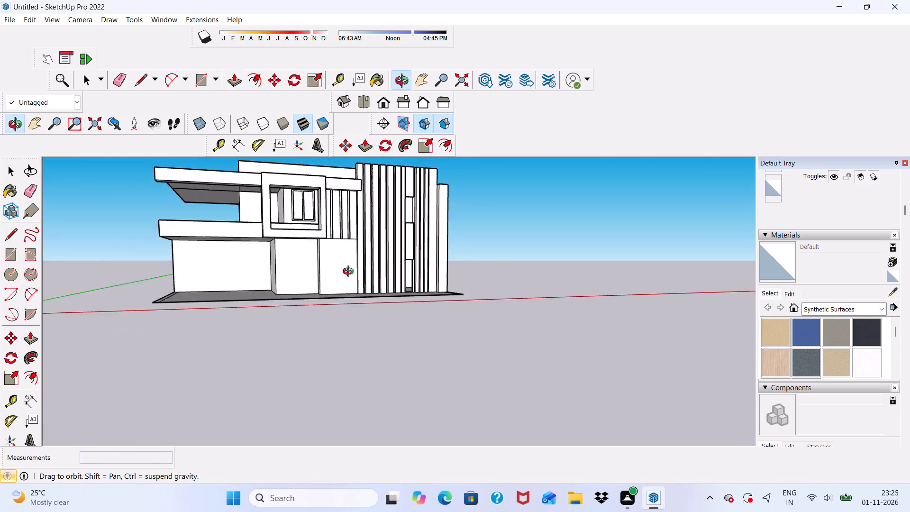
middle_drag(350, 273, 339, 254)
scroll(350, 252, up, 5)
scroll(395, 250, down, 5)
middle_drag(434, 249, 400, 250)
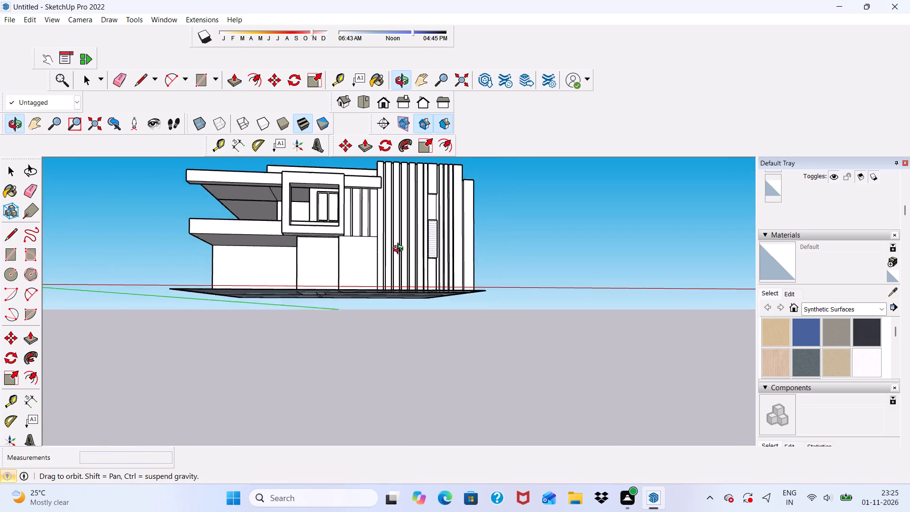
middle_drag(400, 250, 391, 254)
scroll(398, 253, up, 1)
scroll(424, 254, down, 4)
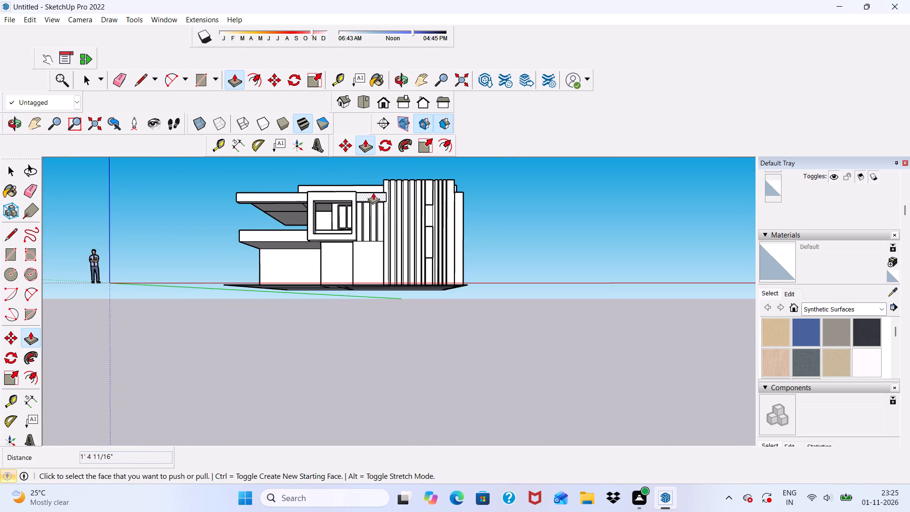
scroll(374, 185, down, 3)
scroll(324, 168, up, 1)
scroll(337, 110, up, 1)
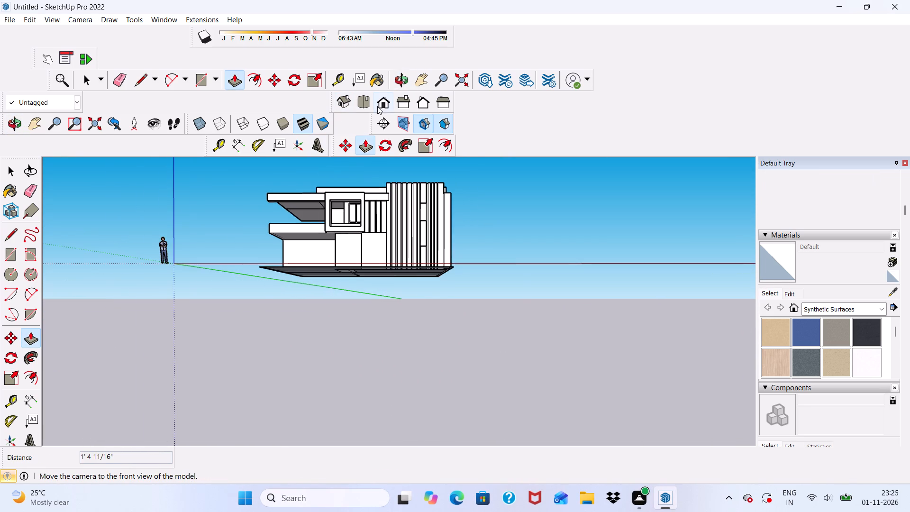
click(381, 101)
scroll(398, 288, up, 6)
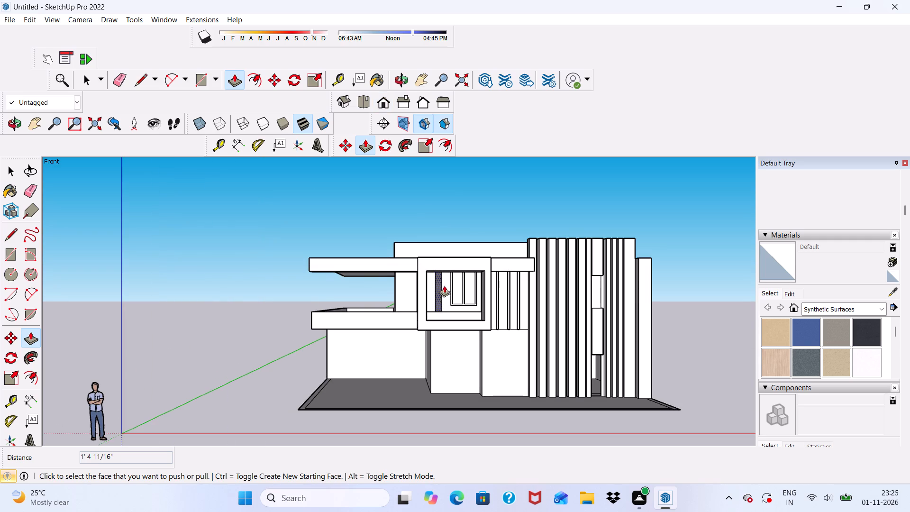
middle_drag(446, 261, 443, 256)
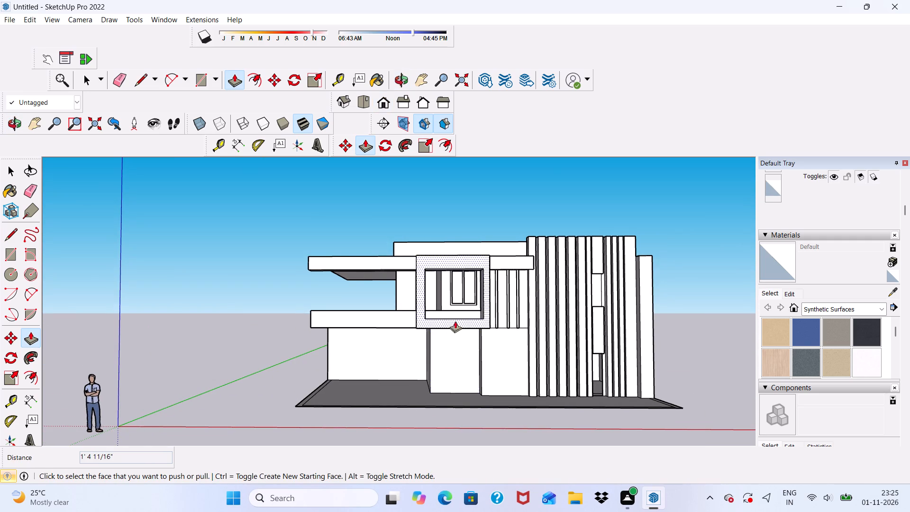
scroll(455, 321, down, 5)
middle_drag(457, 332, 457, 348)
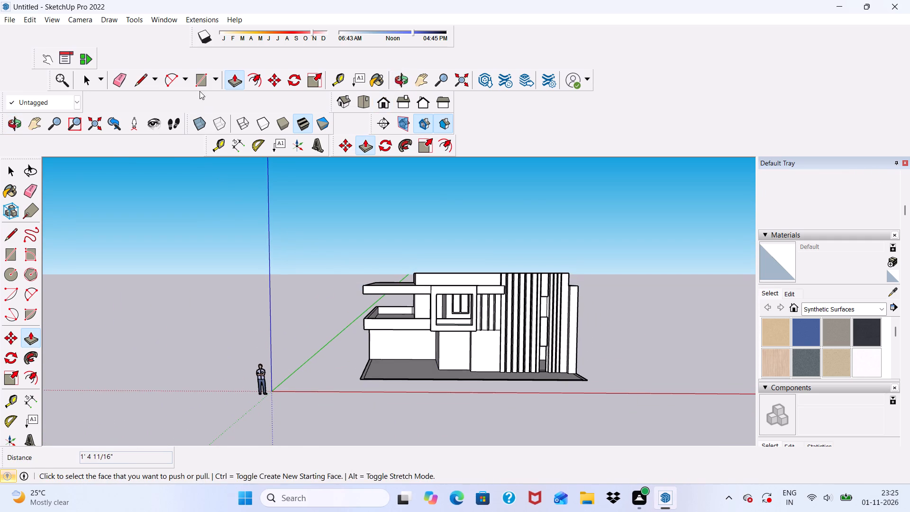
Draw a rectangle about 1' 3 9/16" by 9 5/8" on the floor slab in front of the middle ground-floor wall.
click(202, 72)
scroll(301, 215, down, 1)
middle_drag(329, 238, 369, 315)
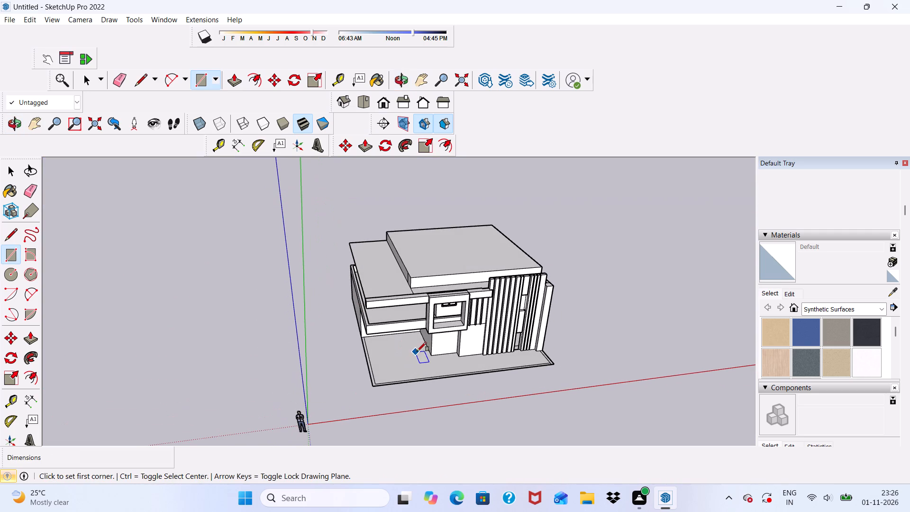
scroll(418, 351, up, 6)
middle_drag(435, 354, 450, 361)
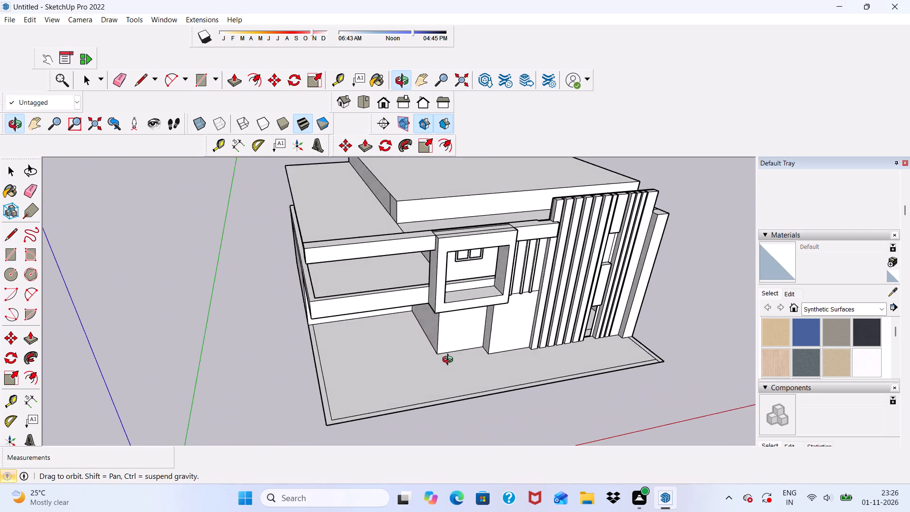
middle_drag(450, 361, 453, 328)
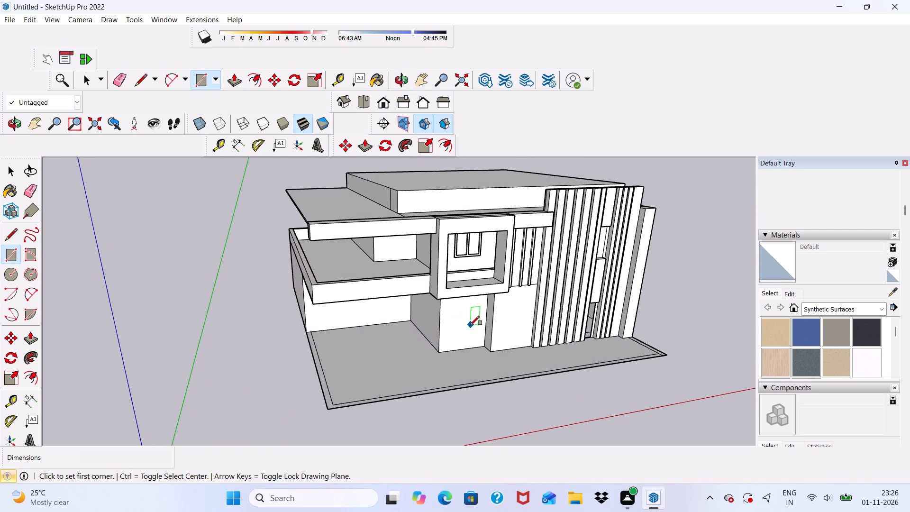
scroll(458, 343, up, 8)
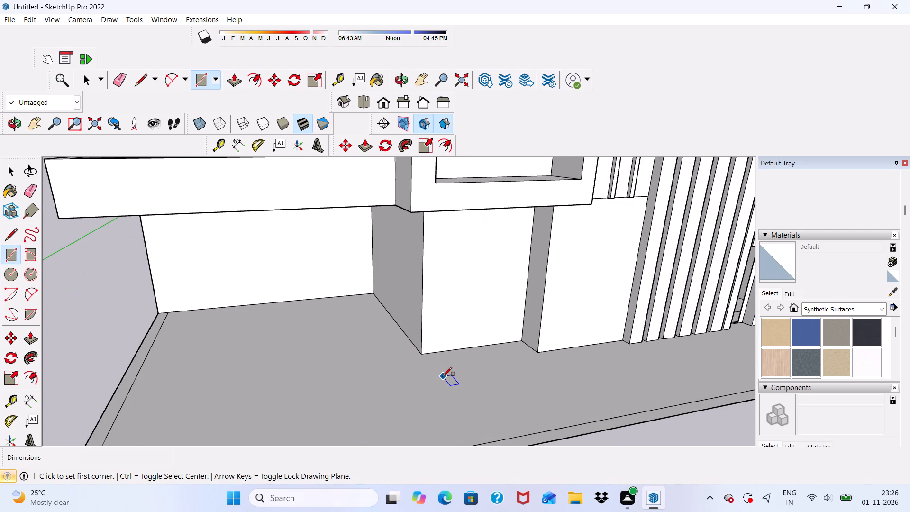
middle_drag(440, 376, 440, 390)
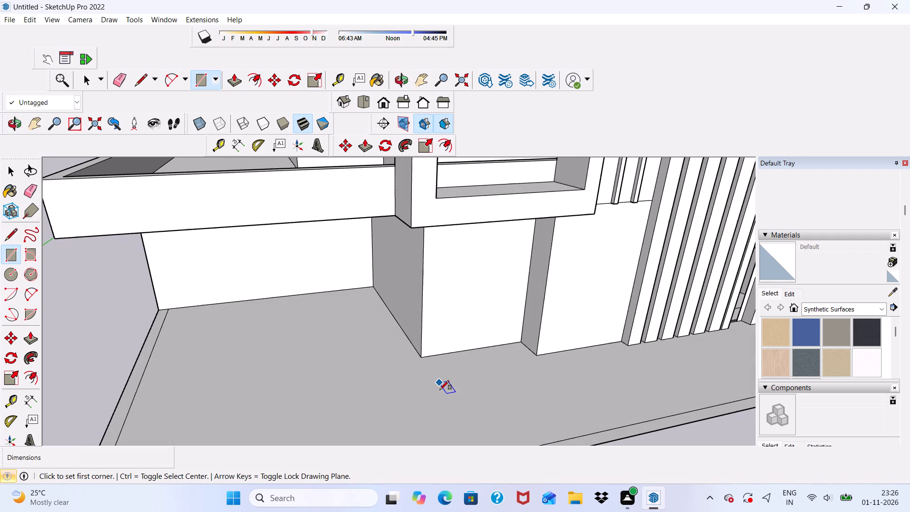
click(434, 395)
scroll(455, 390, up, 8)
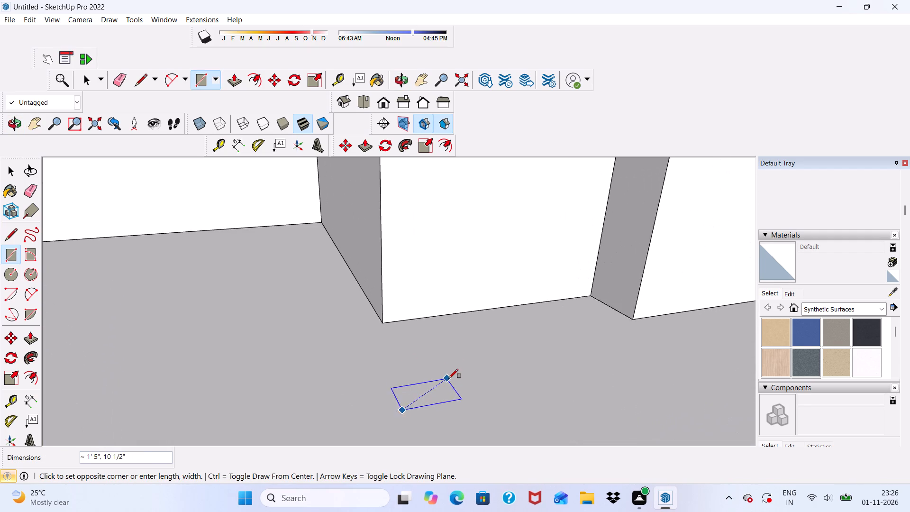
scroll(449, 378, up, 3)
click(439, 382)
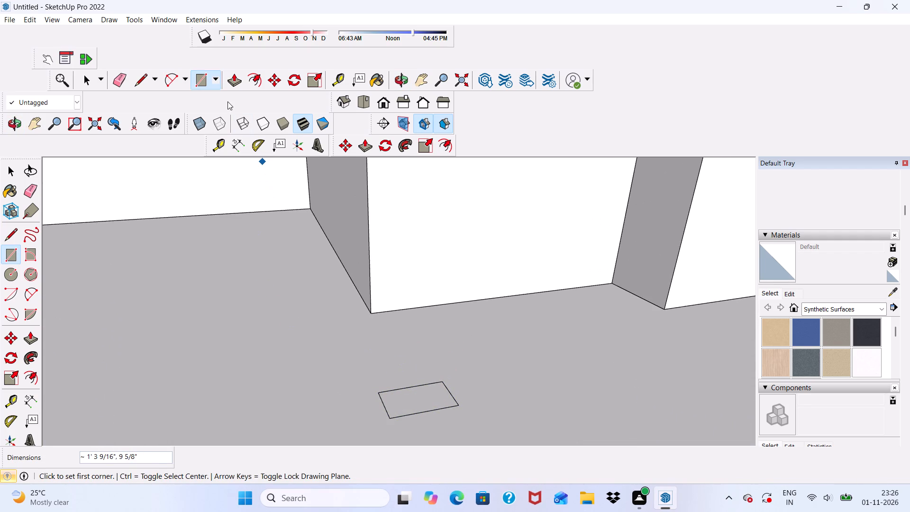
Push/Pull the small floor rectangle upward by 10' to form a column under the framed balcony.
click(233, 77)
scroll(423, 446, up, 2)
click(415, 402)
scroll(401, 364, down, 4)
scroll(396, 322, down, 16)
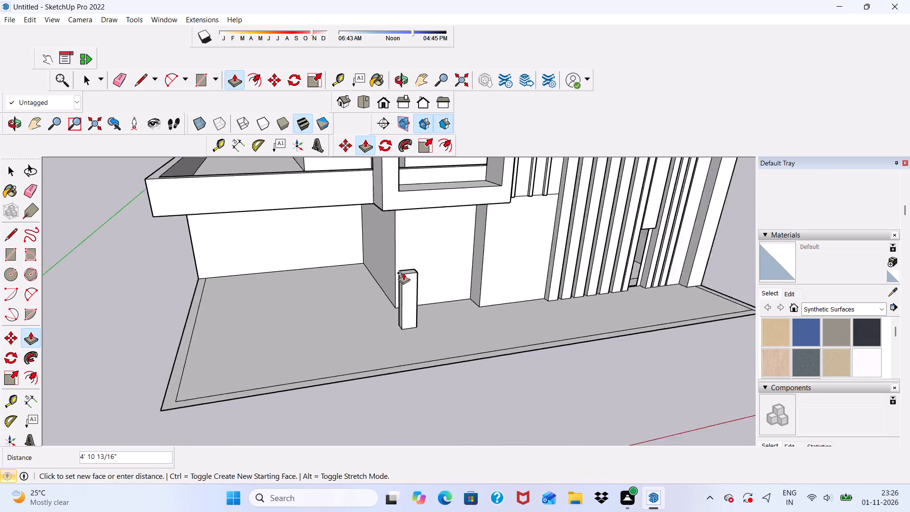
scroll(403, 273, down, 1)
scroll(379, 219, up, 4)
scroll(430, 249, down, 1)
scroll(447, 246, up, 1)
middle_drag(437, 219, 416, 154)
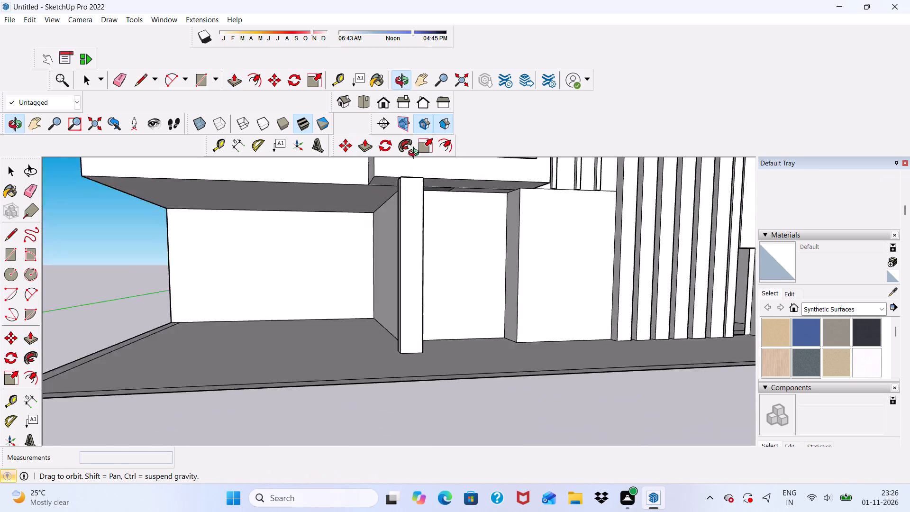
middle_drag(416, 154, 380, 103)
scroll(406, 196, up, 10)
click(390, 164)
scroll(391, 187, down, 3)
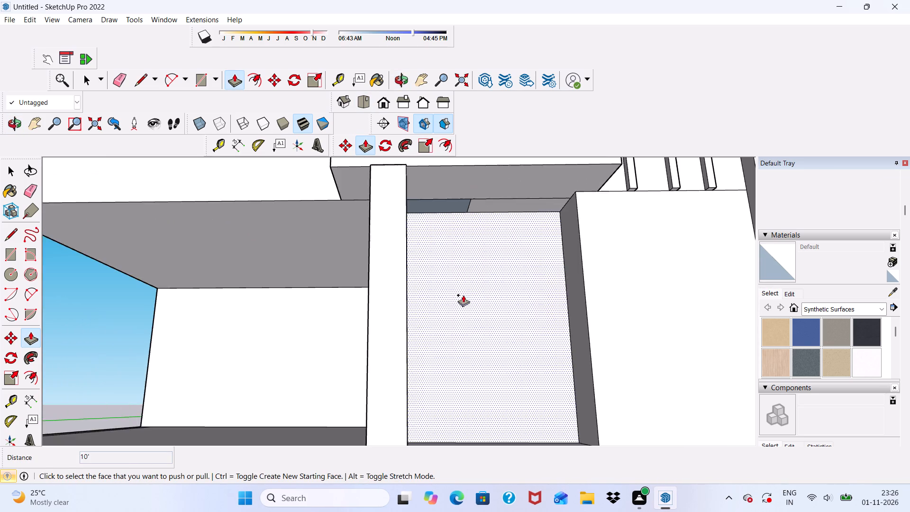
scroll(463, 295, down, 7)
middle_drag(468, 313, 454, 357)
scroll(449, 352, up, 1)
scroll(434, 332, down, 4)
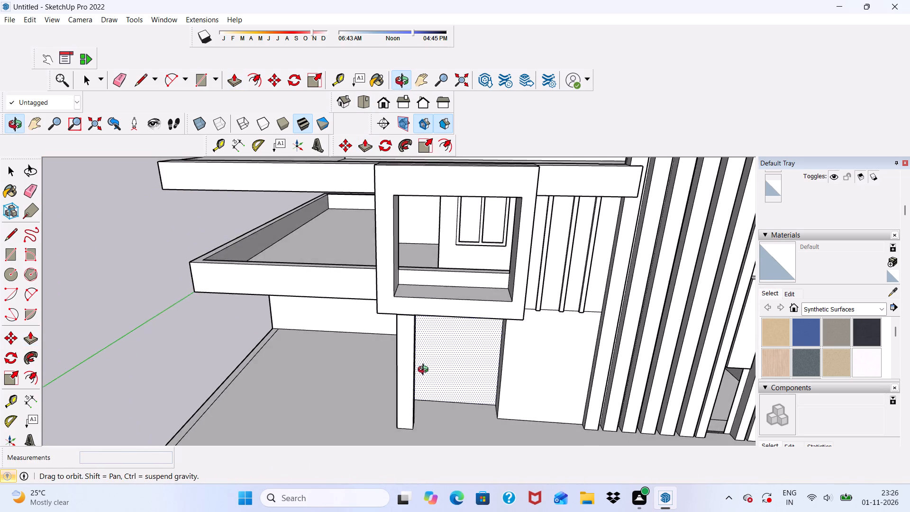
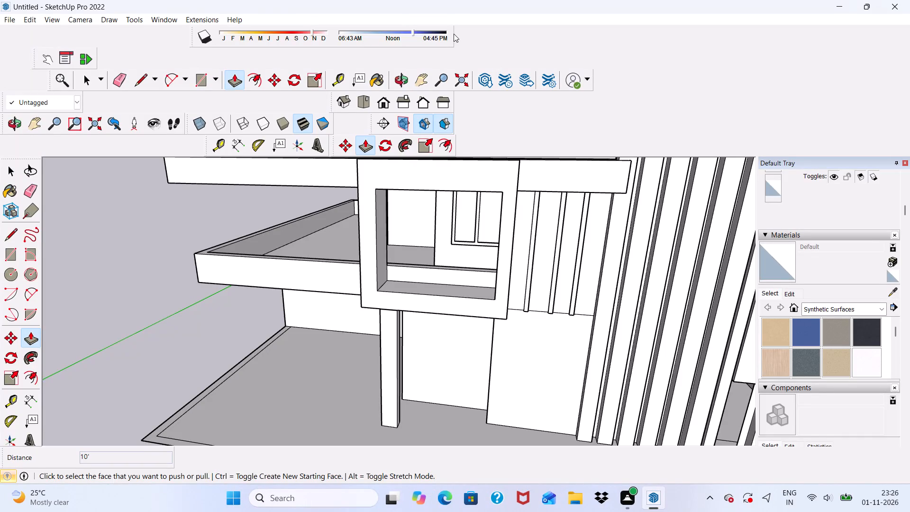
Undo the column extrusion and the small floor rectangle it was raised from.
key(ctrl+z)
scroll(371, 150, down, 4)
key(ctrl+z)
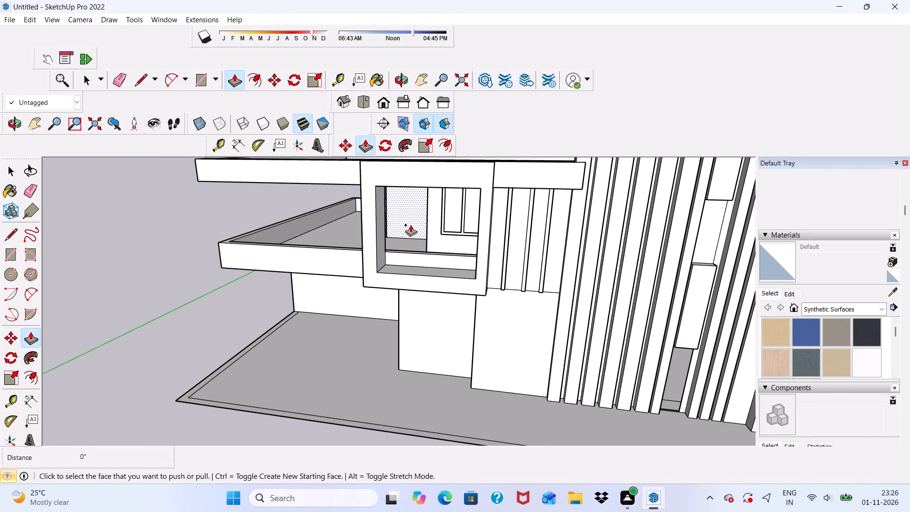
middle_drag(410, 225, 467, 201)
key(space)
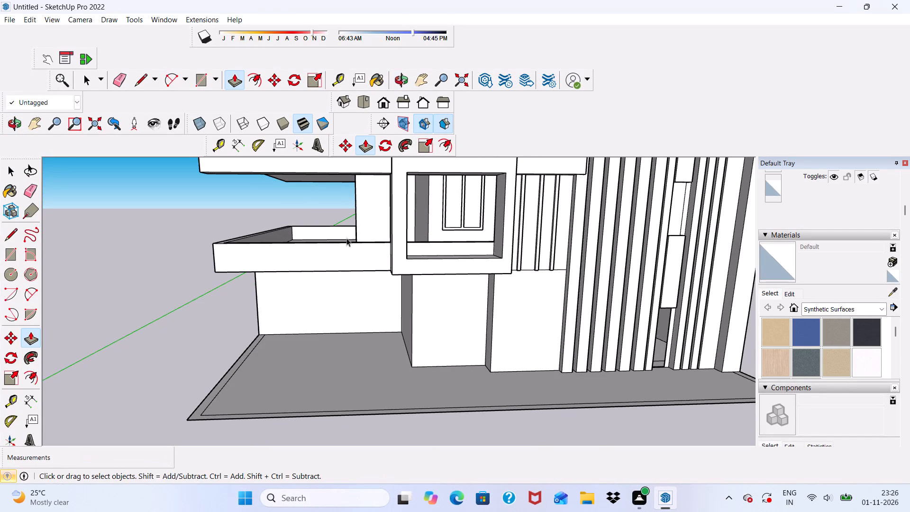
Draw a rectangle about 2' 1 7/16" by 11 1/4" on the floor slab in front of the middle ground-floor wall's outer corner.
scroll(270, 252, down, 1)
middle_drag(268, 253, 283, 282)
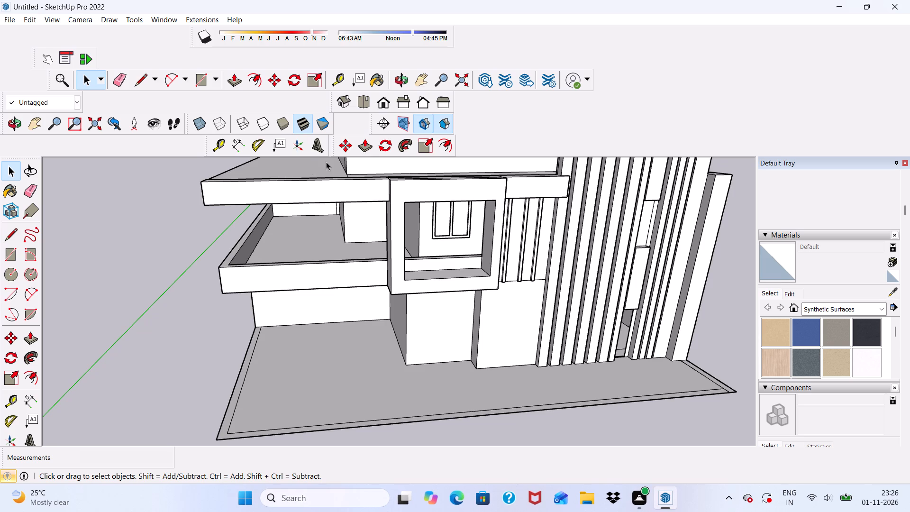
click(200, 73)
scroll(312, 206, down, 3)
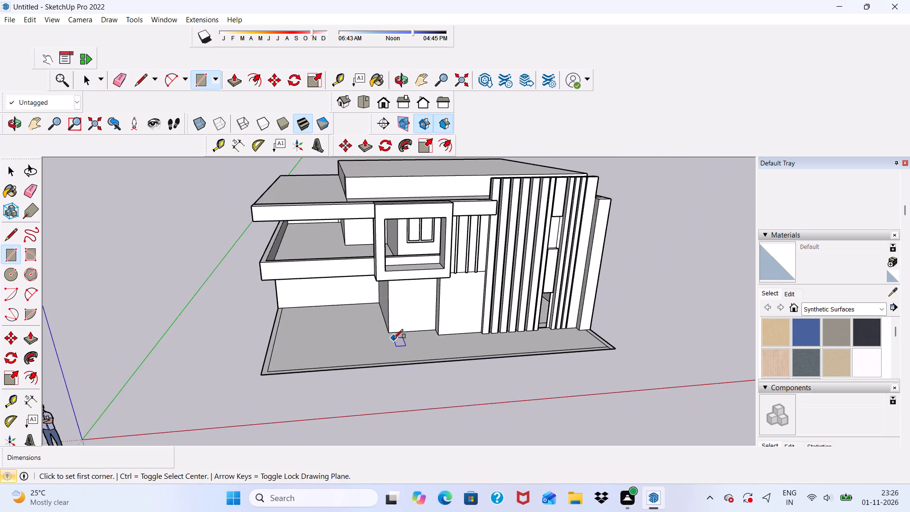
scroll(394, 338, up, 11)
click(387, 334)
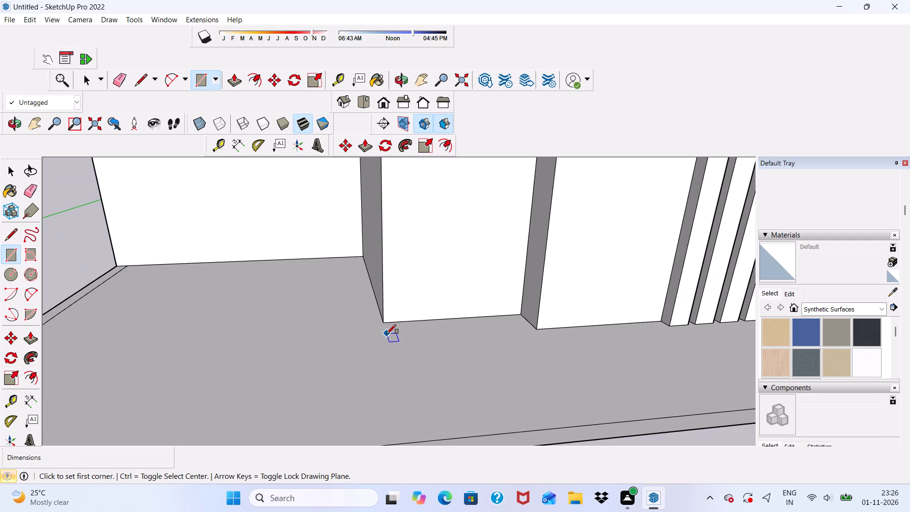
scroll(413, 353, up, 5)
click(413, 351)
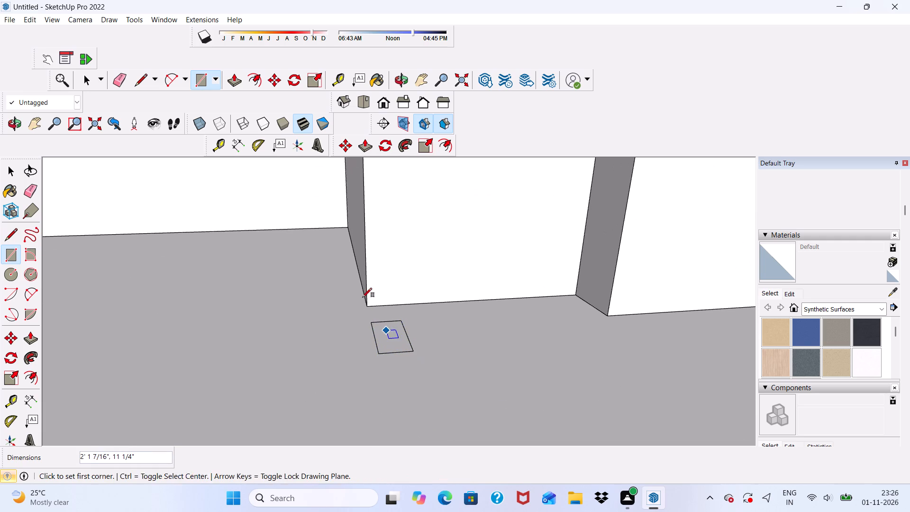
Push/Pull the small floor rectangle up about 10' 2 7/16" to the underside of the framed balcony, forming a column.
click(241, 77)
scroll(393, 335, up, 1)
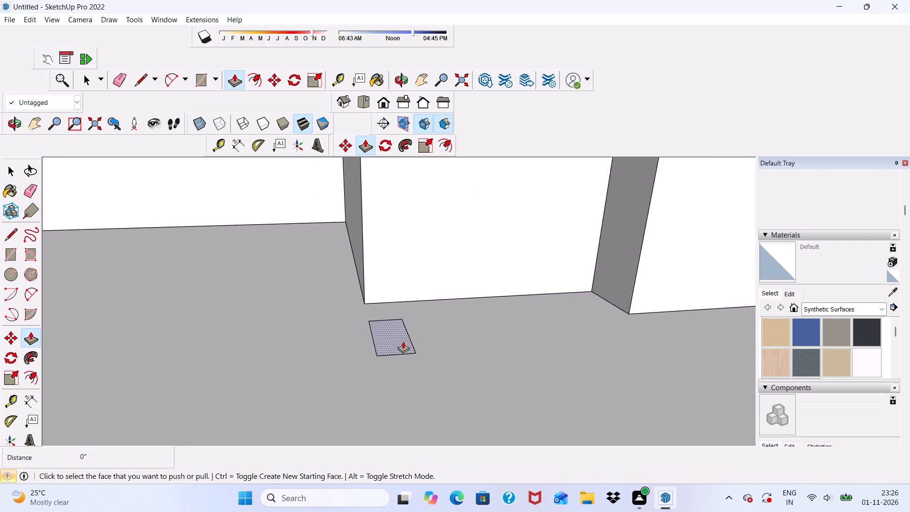
click(403, 341)
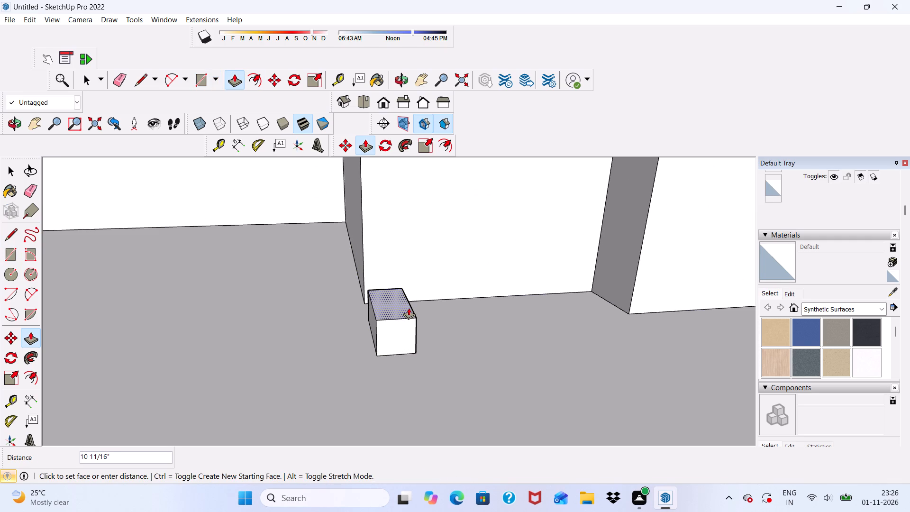
scroll(409, 308, down, 7)
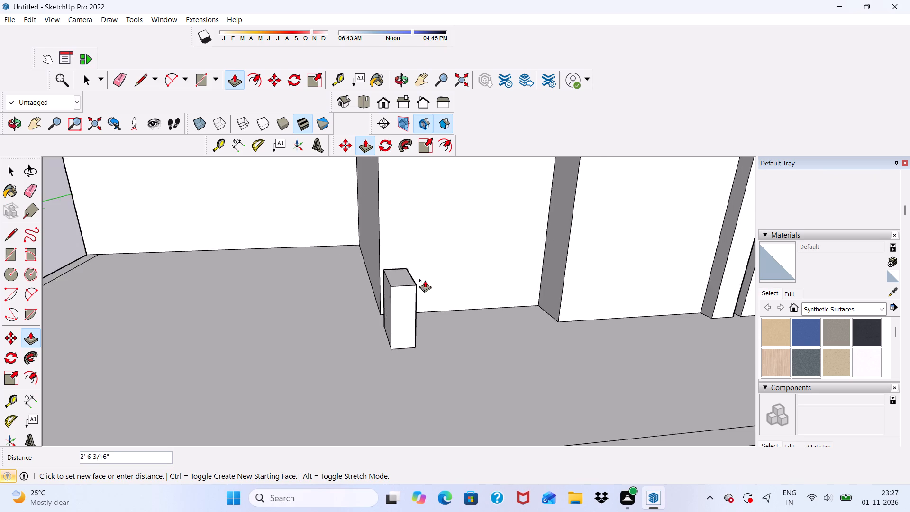
scroll(425, 280, down, 9)
scroll(415, 250, up, 1)
middle_drag(395, 183, 345, 83)
scroll(375, 158, up, 6)
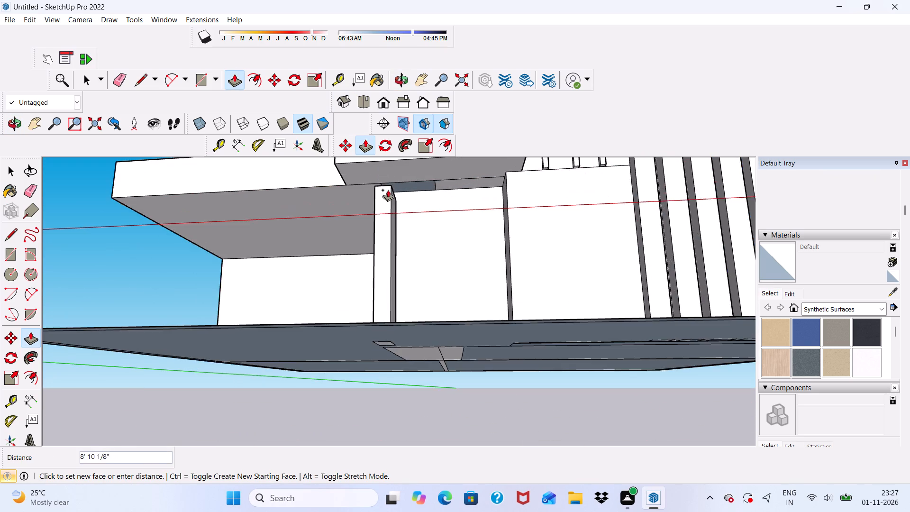
scroll(390, 186, up, 5)
scroll(392, 165, down, 7)
middle_drag(397, 191, 338, 231)
scroll(348, 201, up, 3)
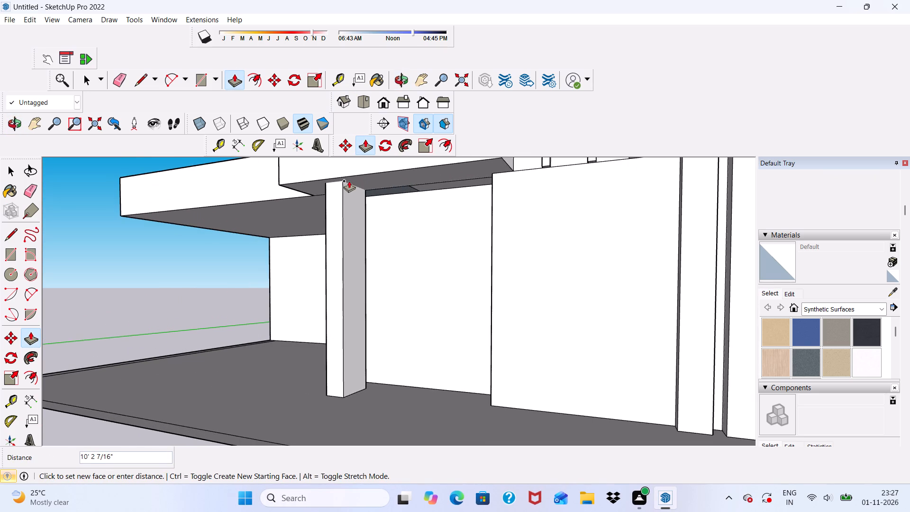
click(349, 181)
Examine the column under the framed balcony and the ground-floor walls around it from several angles.
scroll(349, 192, down, 2)
middle_drag(350, 208, 376, 251)
scroll(354, 252, down, 1)
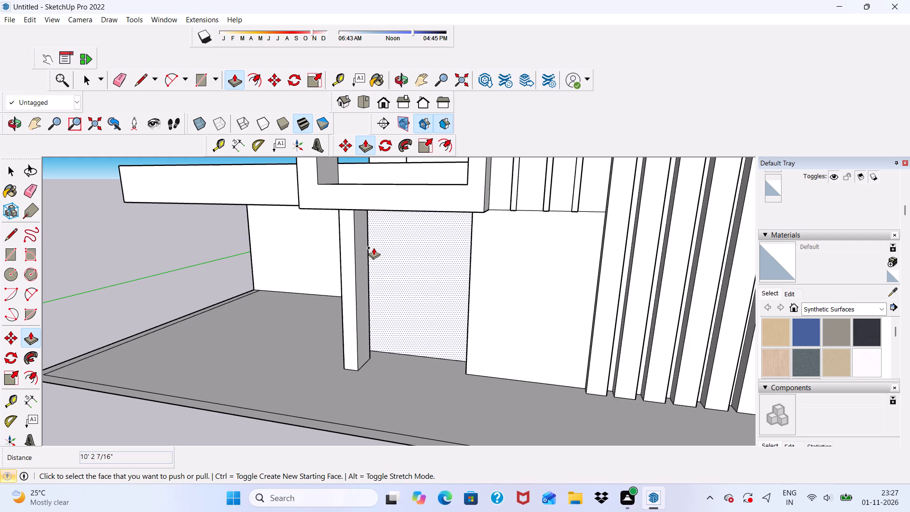
scroll(342, 301, down, 3)
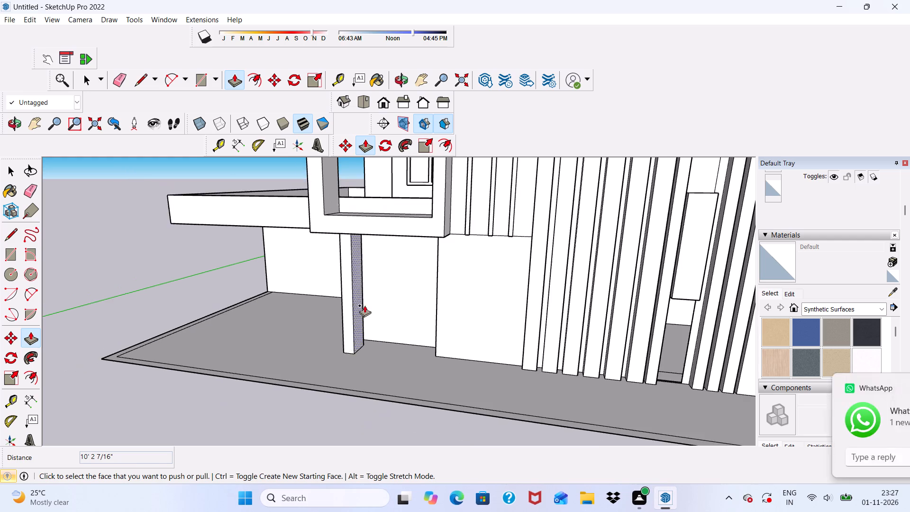
middle_drag(373, 306, 448, 276)
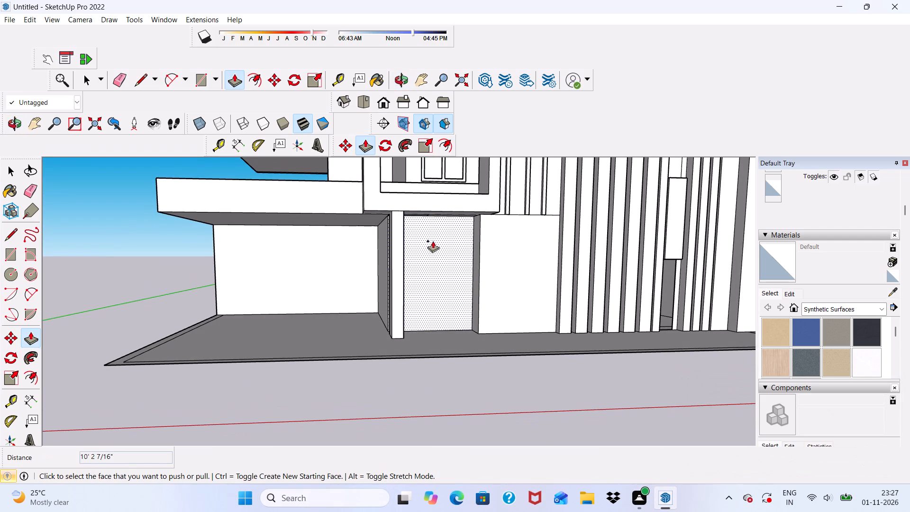
key(space)
scroll(434, 256, down, 1)
middle_drag(435, 256, 464, 252)
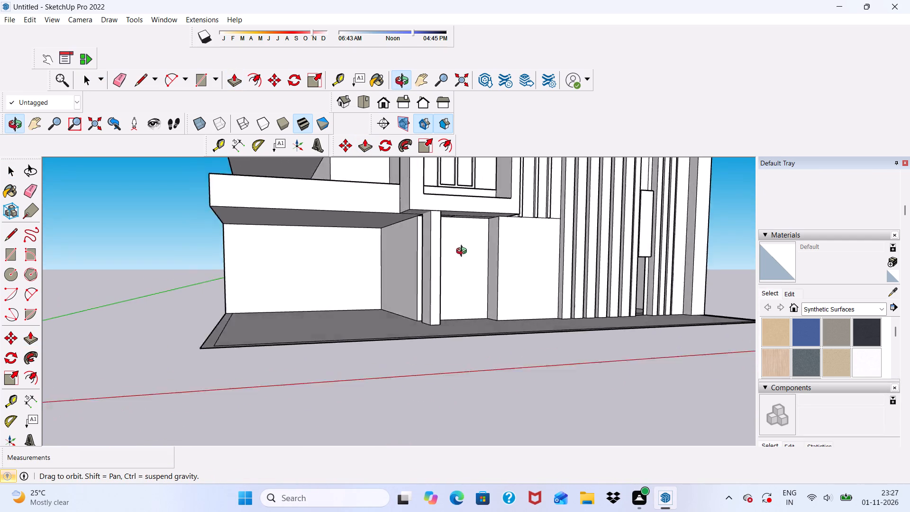
middle_drag(464, 252, 392, 257)
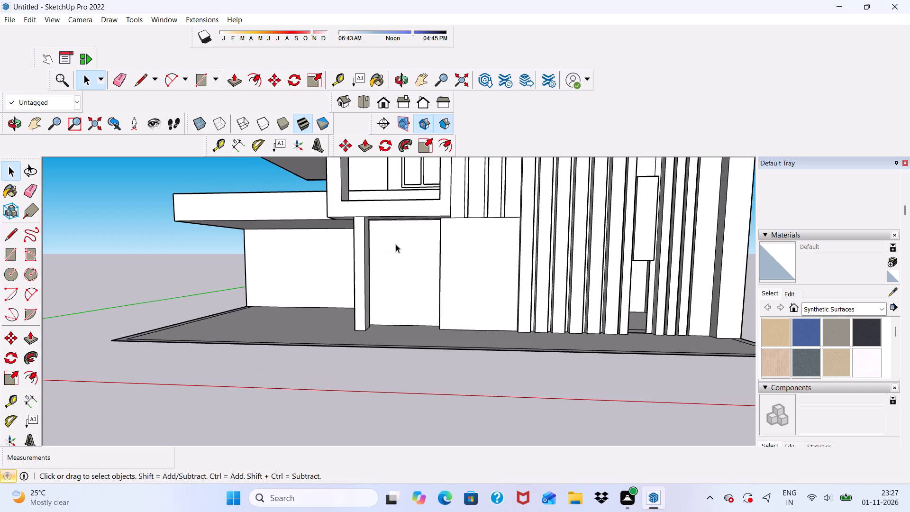
scroll(396, 244, down, 2)
middle_drag(400, 247, 404, 240)
scroll(381, 220, up, 1)
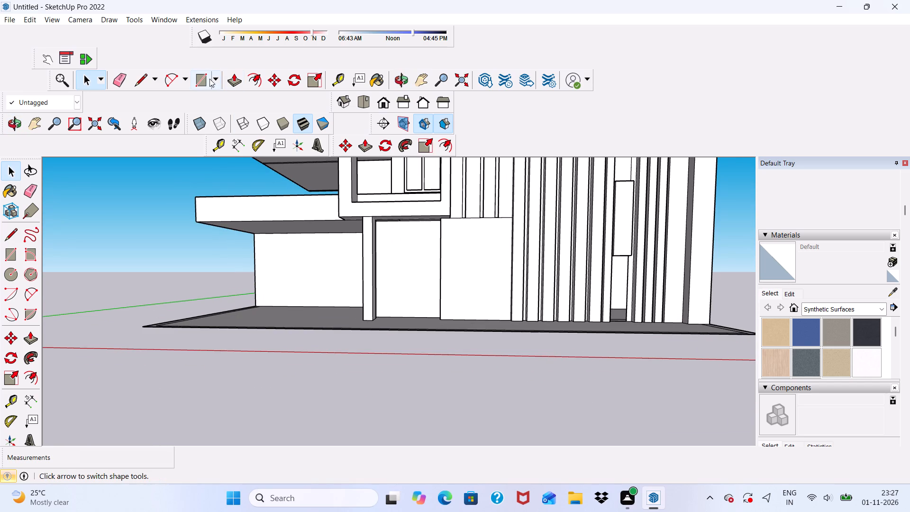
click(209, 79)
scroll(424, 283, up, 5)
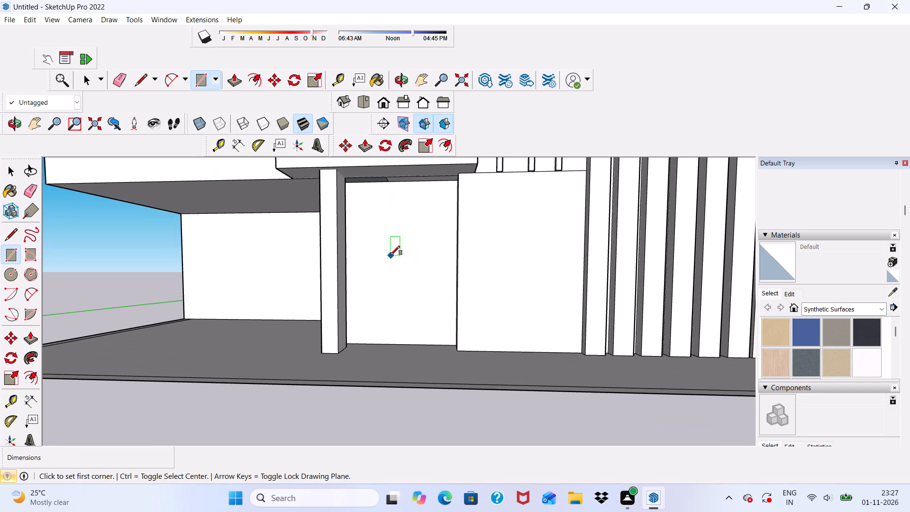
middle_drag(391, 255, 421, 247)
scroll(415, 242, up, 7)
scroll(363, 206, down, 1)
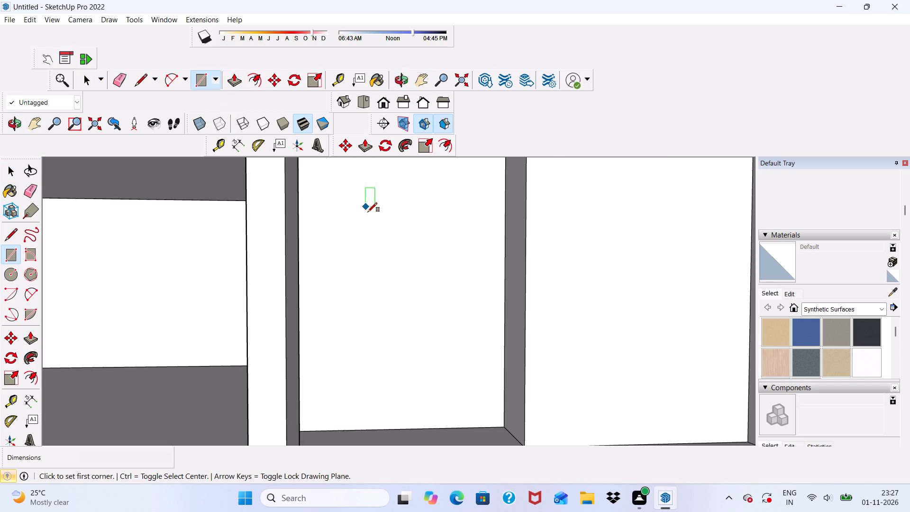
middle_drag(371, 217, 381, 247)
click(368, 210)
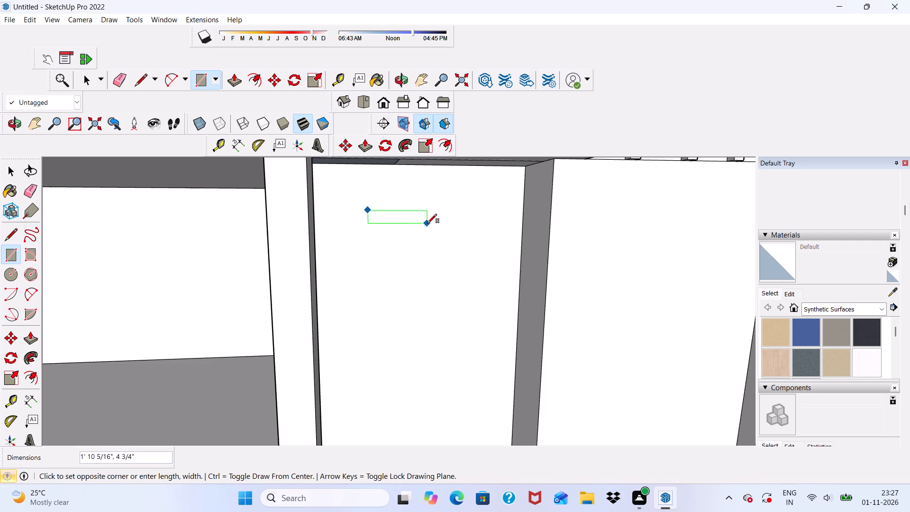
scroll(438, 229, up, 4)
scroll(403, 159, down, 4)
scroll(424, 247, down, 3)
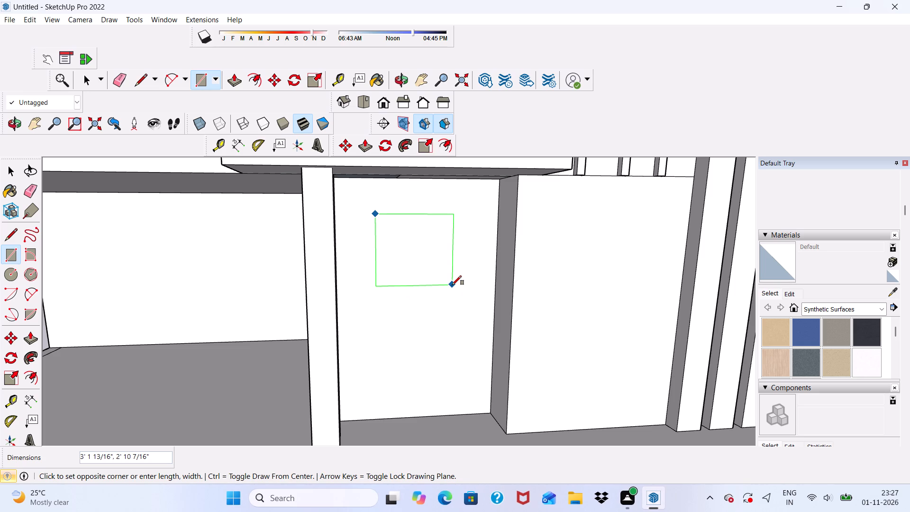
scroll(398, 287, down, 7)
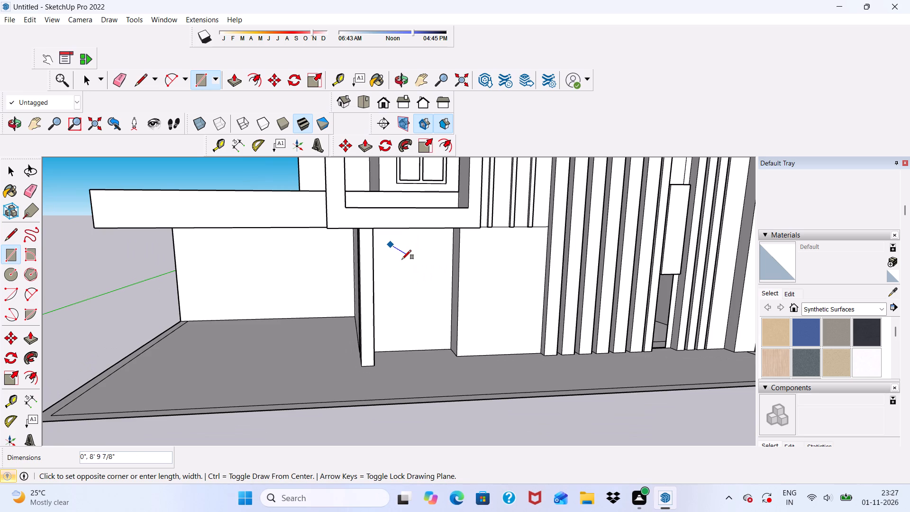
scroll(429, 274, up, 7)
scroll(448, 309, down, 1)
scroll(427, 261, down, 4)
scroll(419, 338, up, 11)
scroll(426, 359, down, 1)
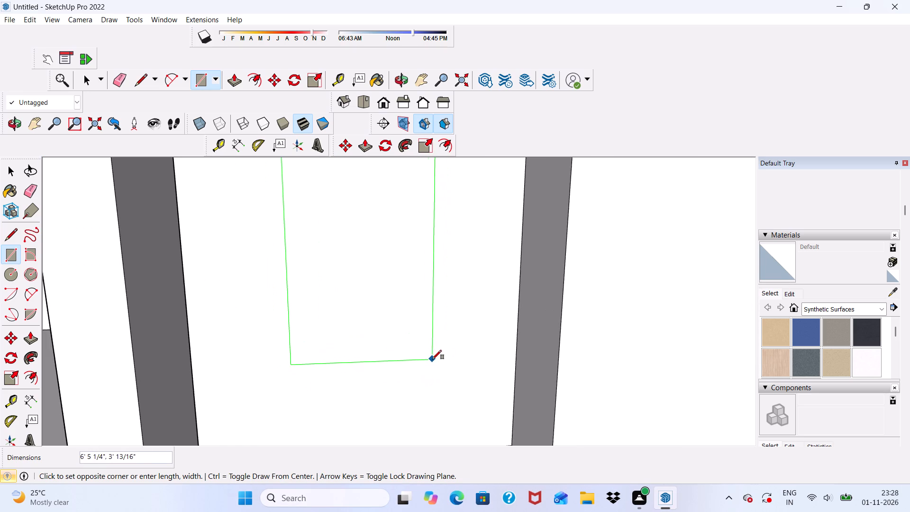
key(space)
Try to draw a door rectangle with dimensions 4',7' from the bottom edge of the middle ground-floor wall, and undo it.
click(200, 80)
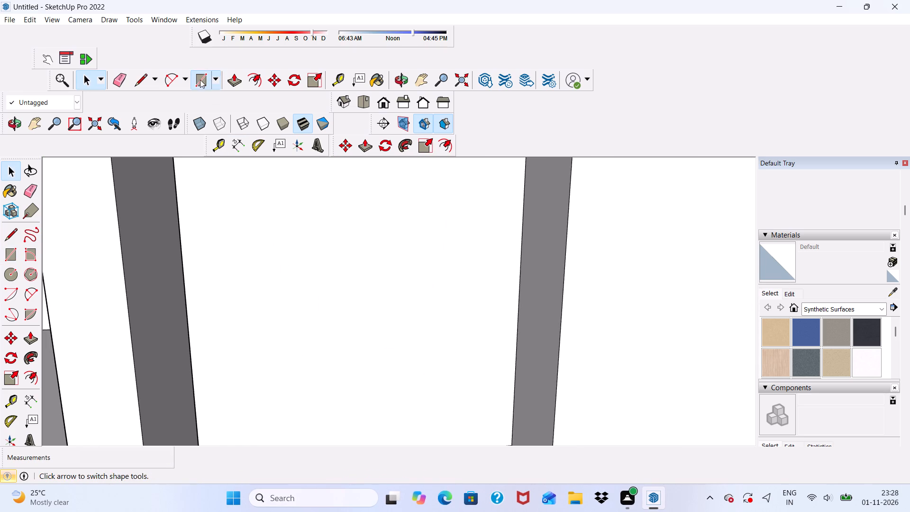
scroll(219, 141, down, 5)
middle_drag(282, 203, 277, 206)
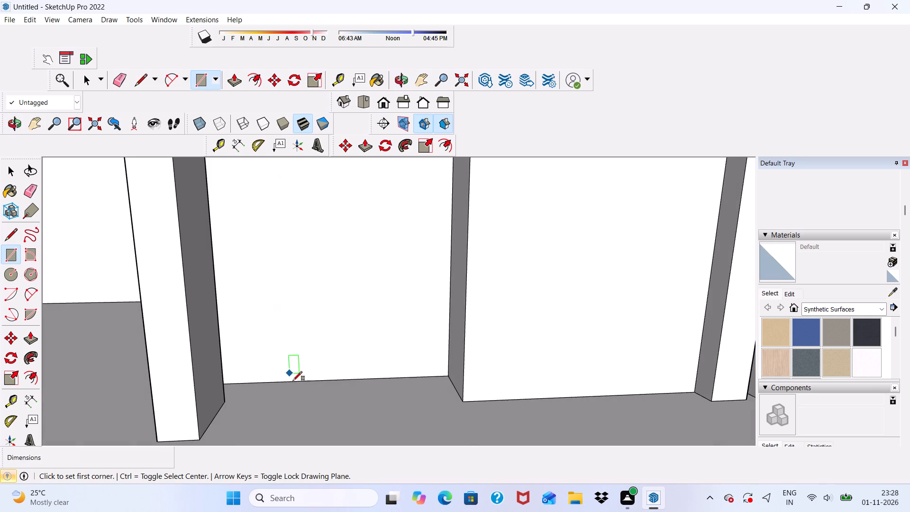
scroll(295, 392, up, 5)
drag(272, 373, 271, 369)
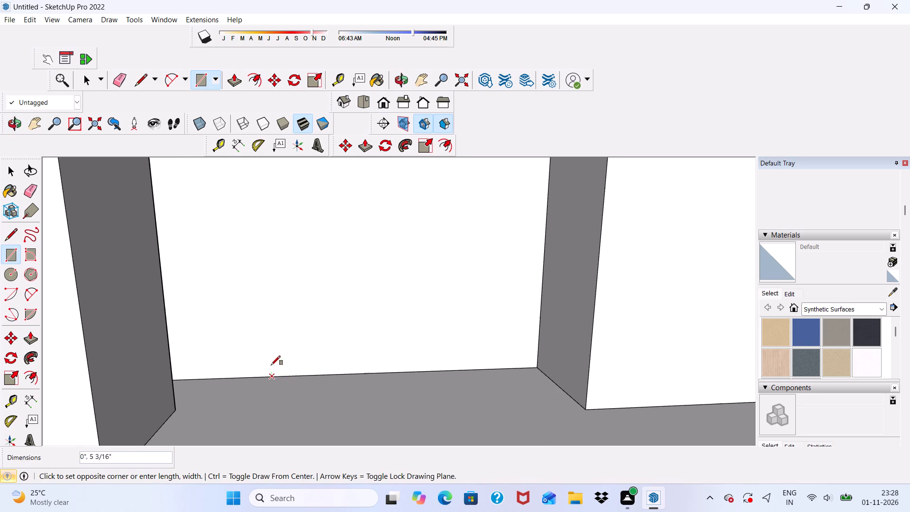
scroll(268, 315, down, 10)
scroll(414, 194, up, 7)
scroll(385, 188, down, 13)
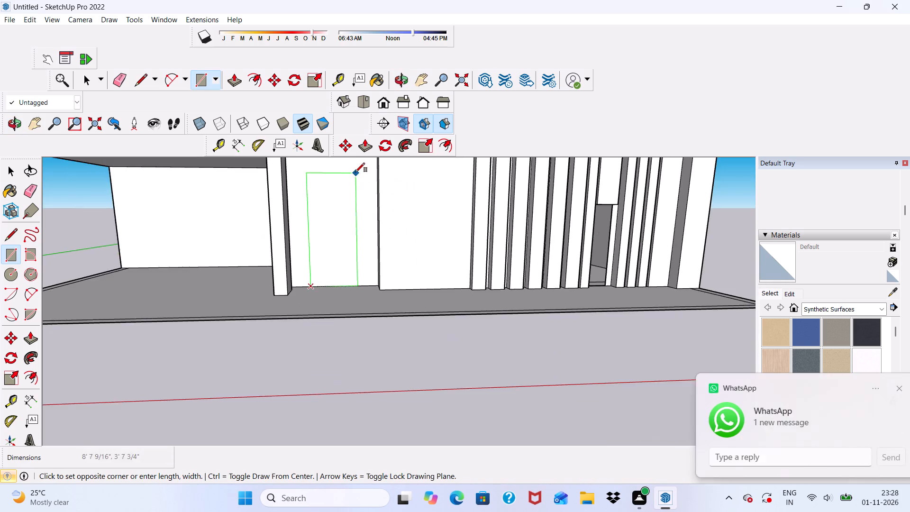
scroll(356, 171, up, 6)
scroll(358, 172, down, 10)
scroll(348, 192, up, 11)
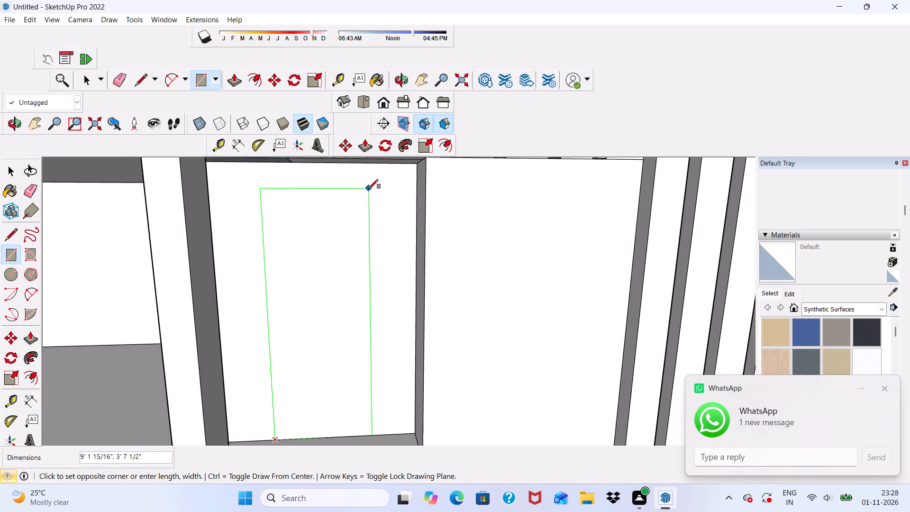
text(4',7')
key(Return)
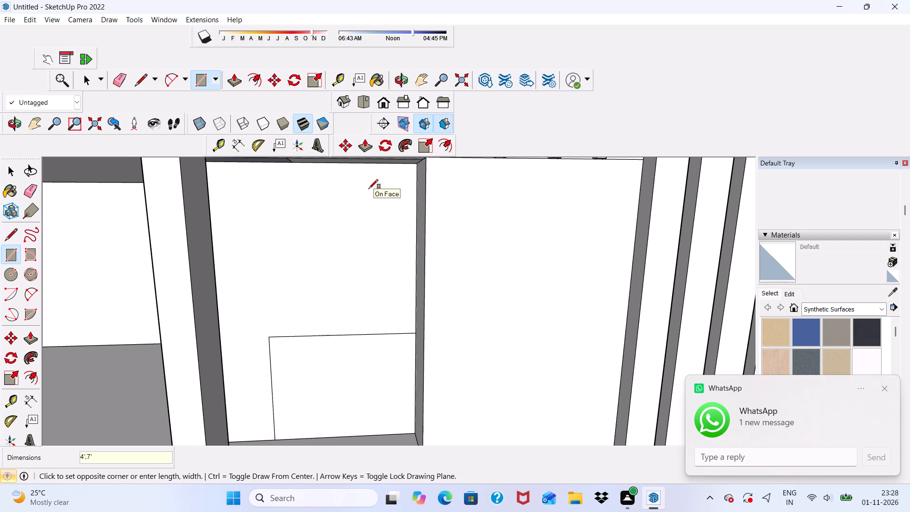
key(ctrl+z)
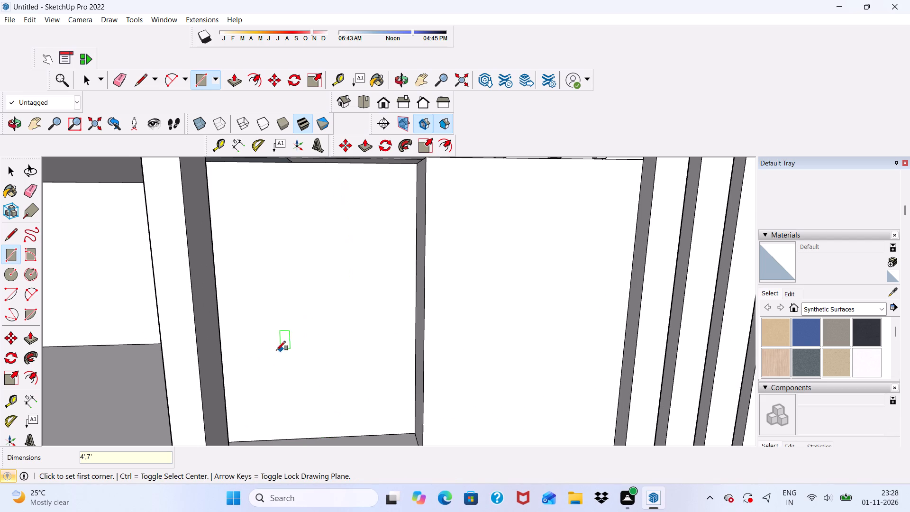
Draw a door rectangle 4' wide and 7' high on the middle ground-floor wall, starting on its bottom edge beside the column.
middle_drag(282, 268, 291, 301)
scroll(288, 165, down, 6)
scroll(316, 319, up, 1)
scroll(290, 380, up, 3)
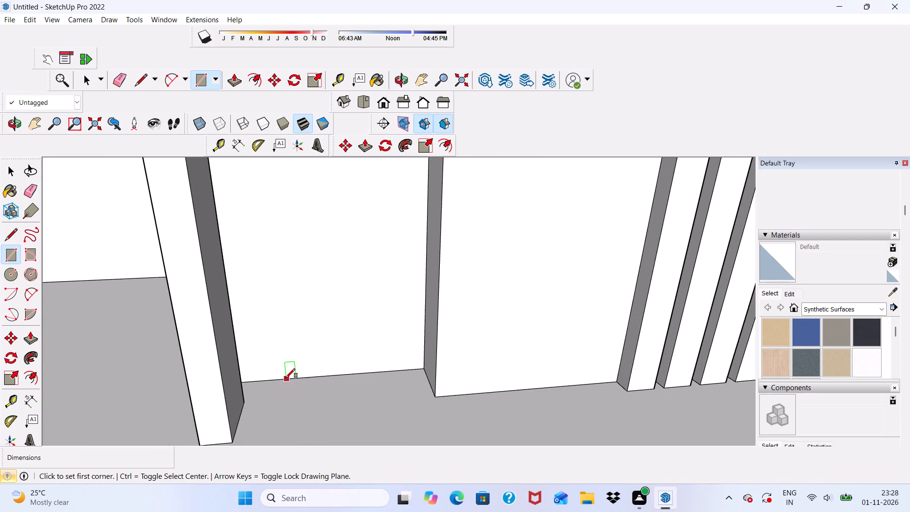
click(274, 381)
scroll(296, 198, up, 1)
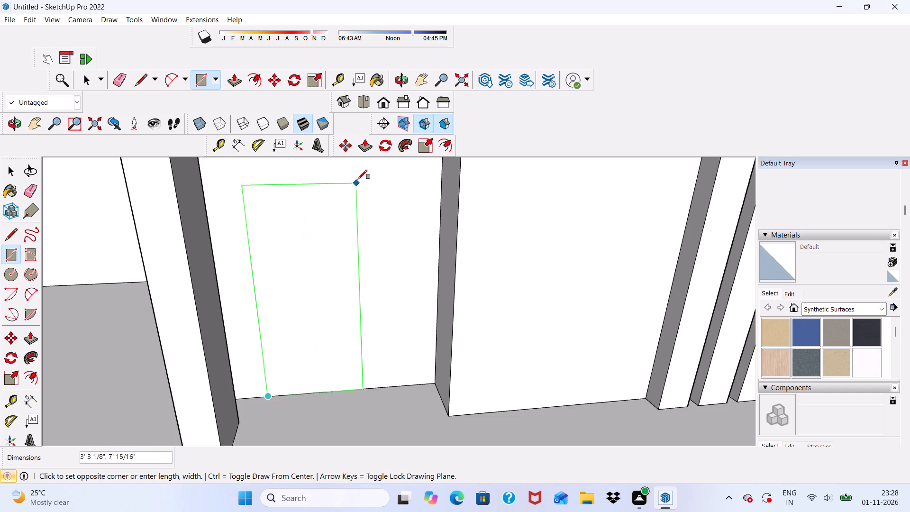
text(4',7')
key(Return)
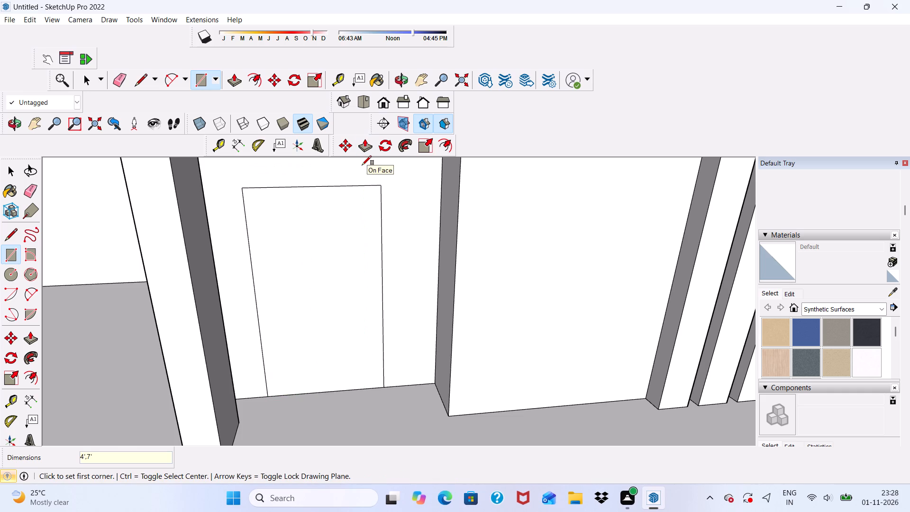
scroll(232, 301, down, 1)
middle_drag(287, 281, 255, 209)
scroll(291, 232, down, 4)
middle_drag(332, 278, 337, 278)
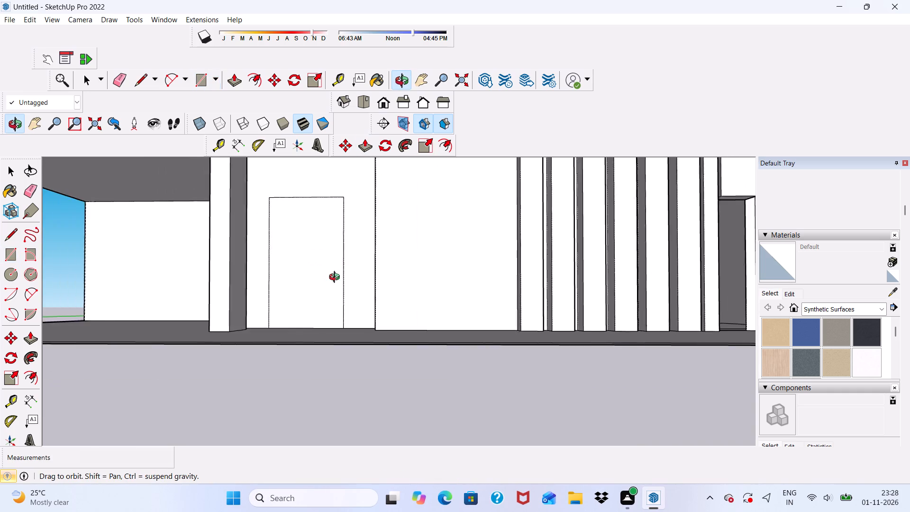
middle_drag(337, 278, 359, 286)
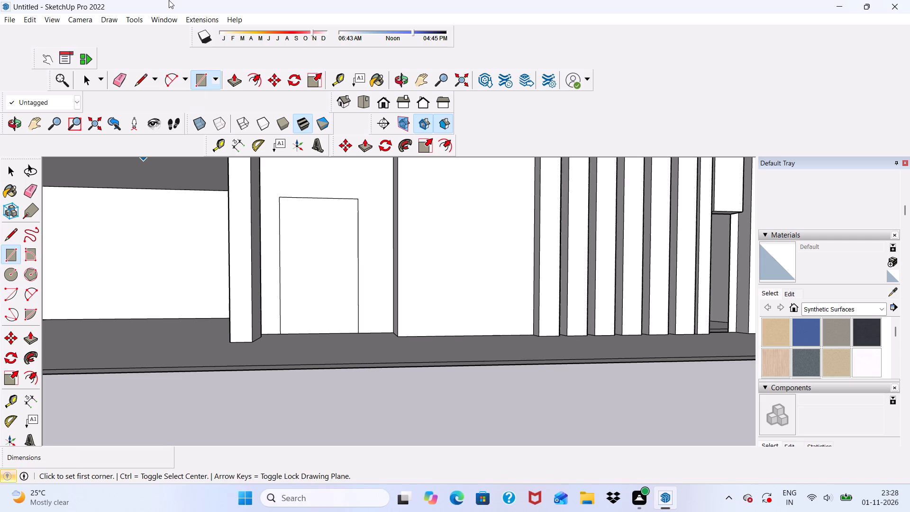
Offset the door rectangle on the middle ground-floor wall outward by 6" to outline the door frame.
click(246, 74)
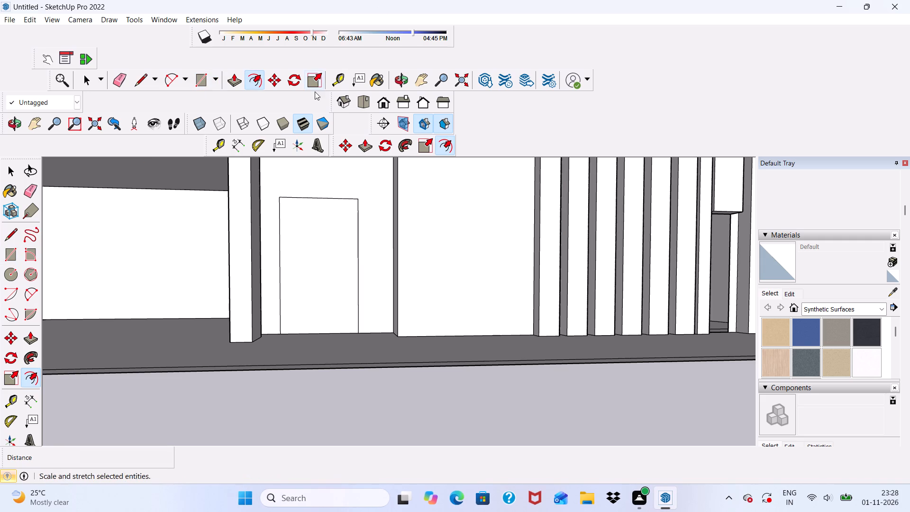
scroll(319, 131, down, 3)
scroll(279, 228, up, 3)
click(290, 222)
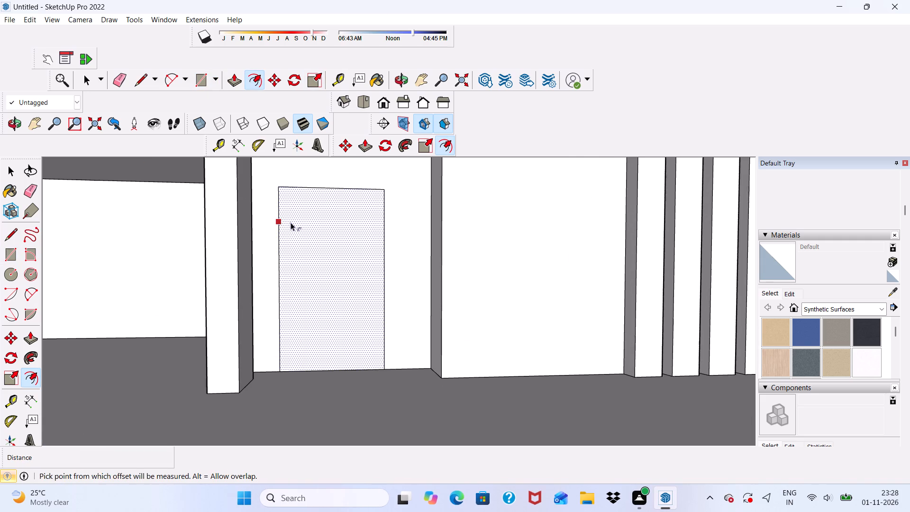
scroll(277, 214, up, 4)
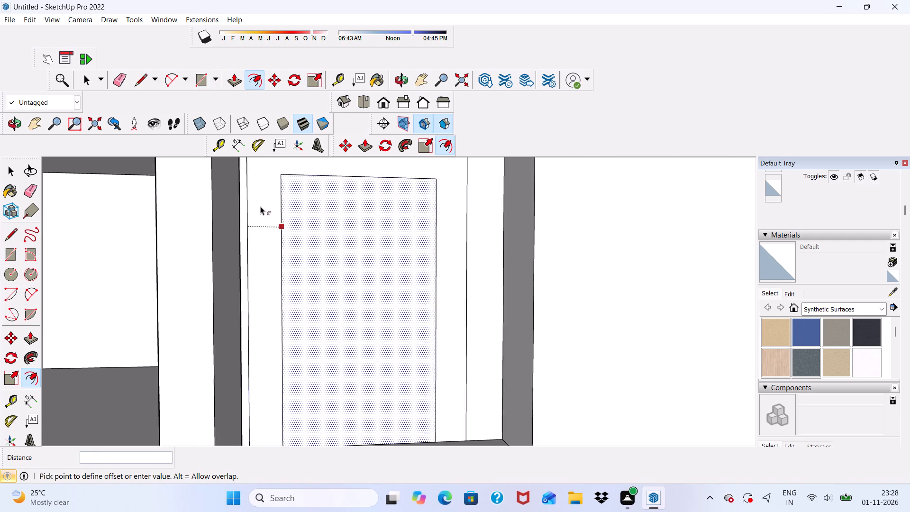
scroll(260, 206, up, 4)
scroll(260, 206, down, 2)
key(6)
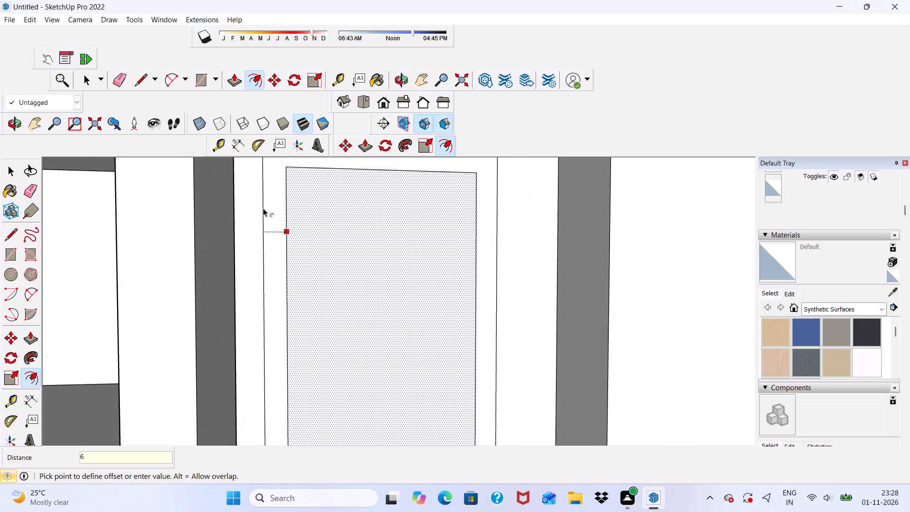
key(shift+quotedbl)
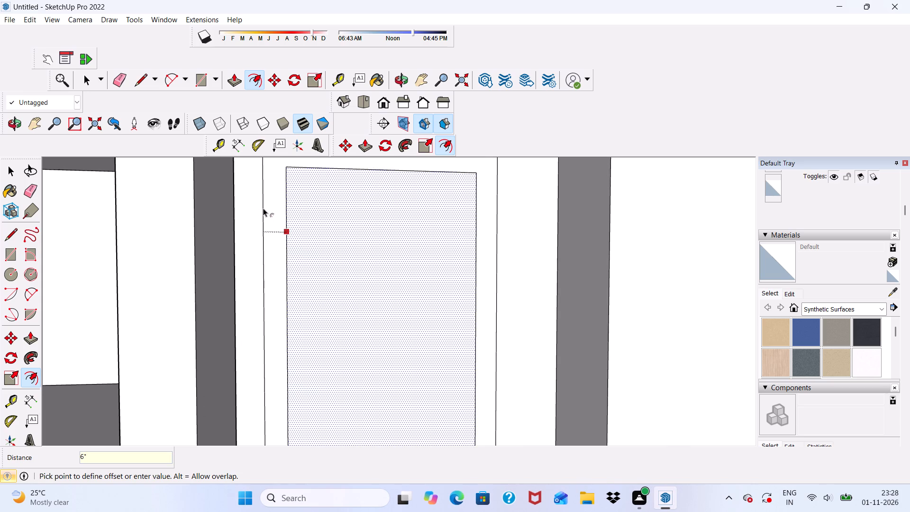
key(Return)
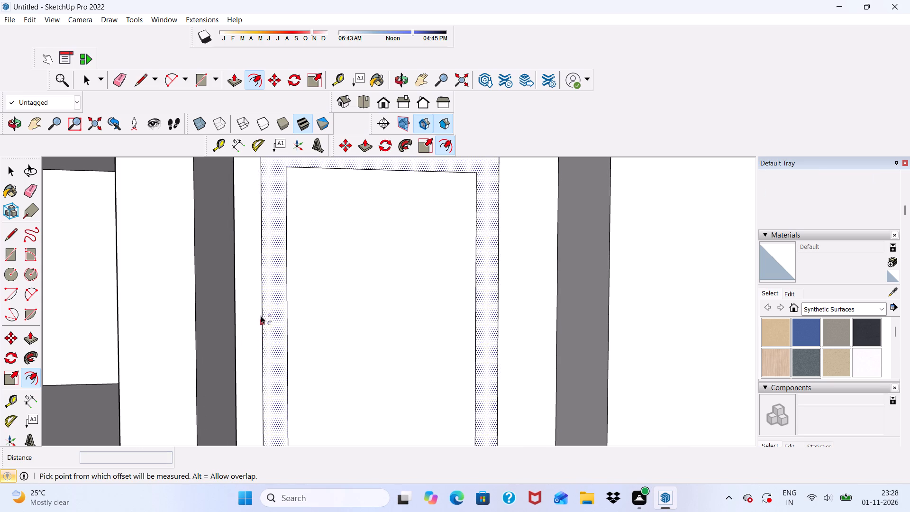
key(space)
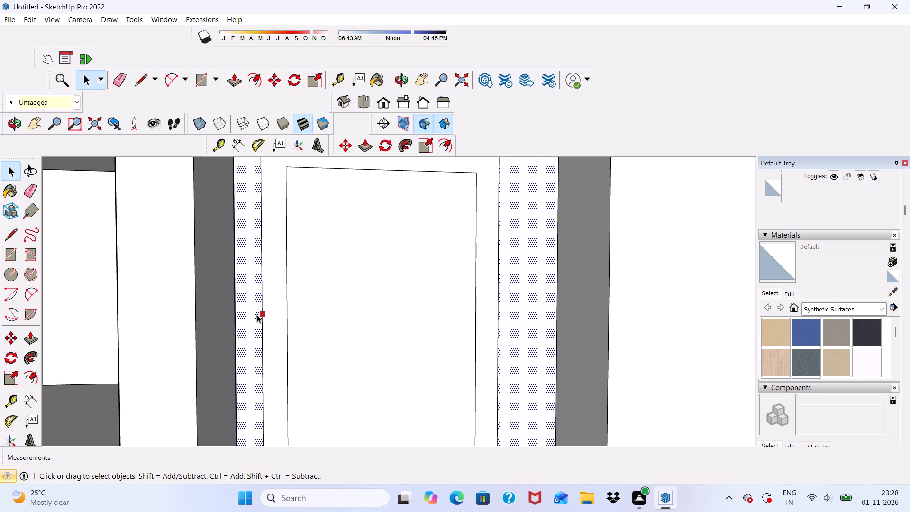
key(v)
scroll(239, 274, down, 8)
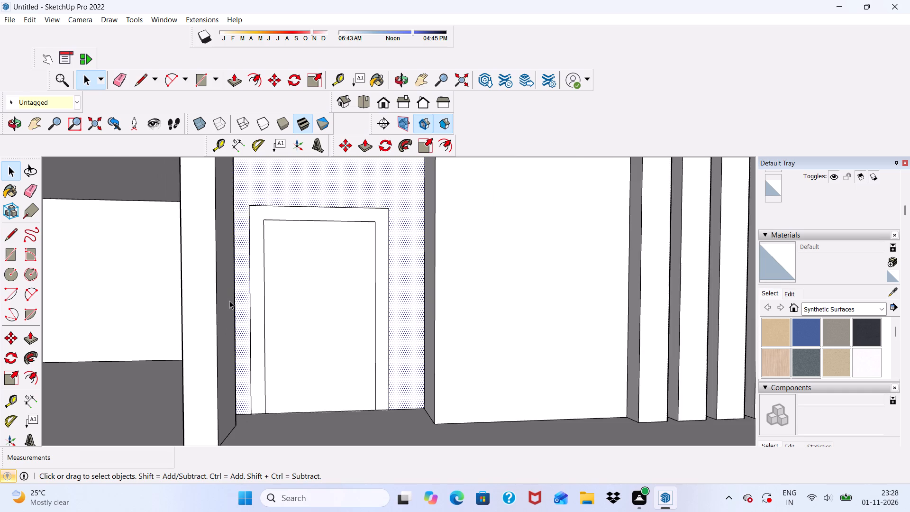
key(space)
scroll(237, 282, down, 10)
click(301, 385)
Push/Pull the frame face around the entrance door outward by 6".
scroll(264, 234, up, 4)
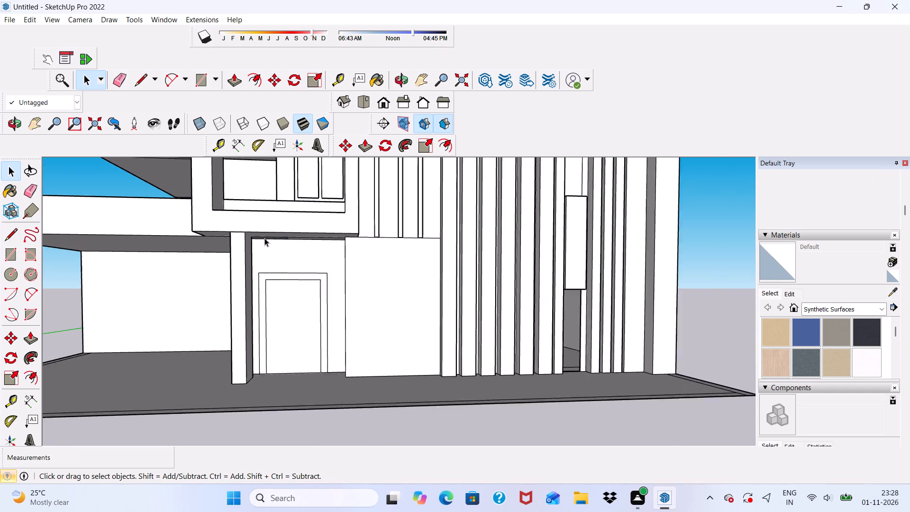
scroll(338, 245, up, 5)
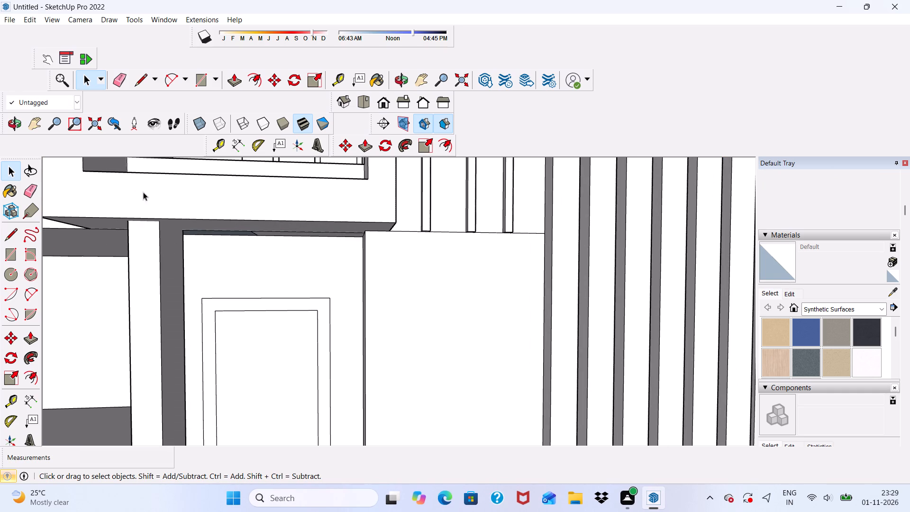
click(235, 82)
scroll(266, 206, down, 3)
scroll(288, 310, up, 6)
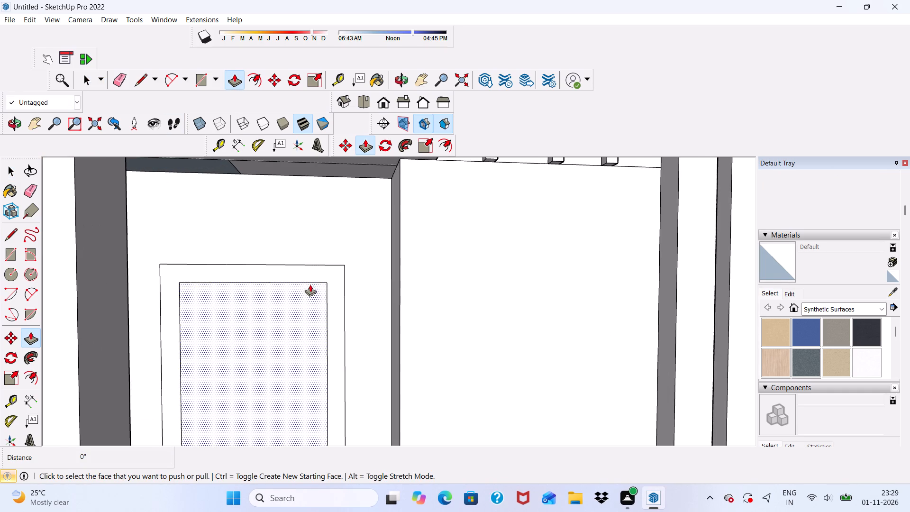
click(319, 281)
scroll(261, 290, down, 4)
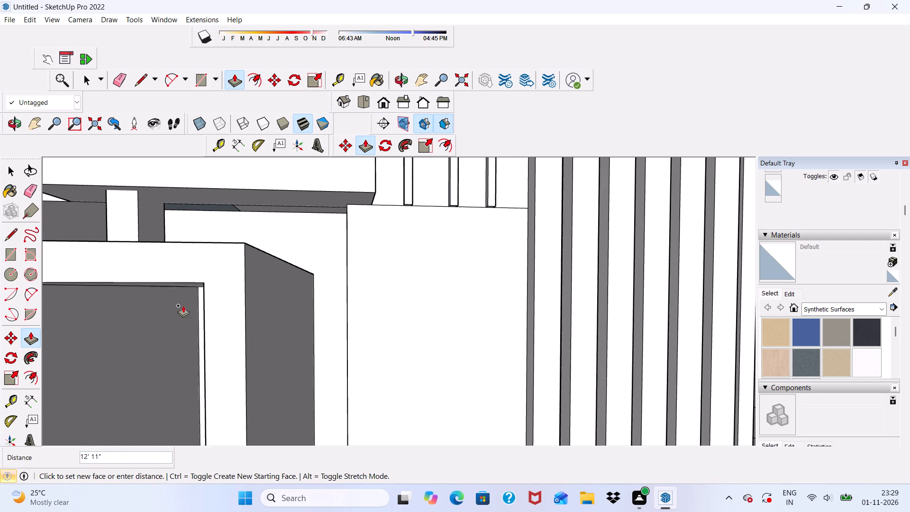
key(6)
key(shift+quotedbl)
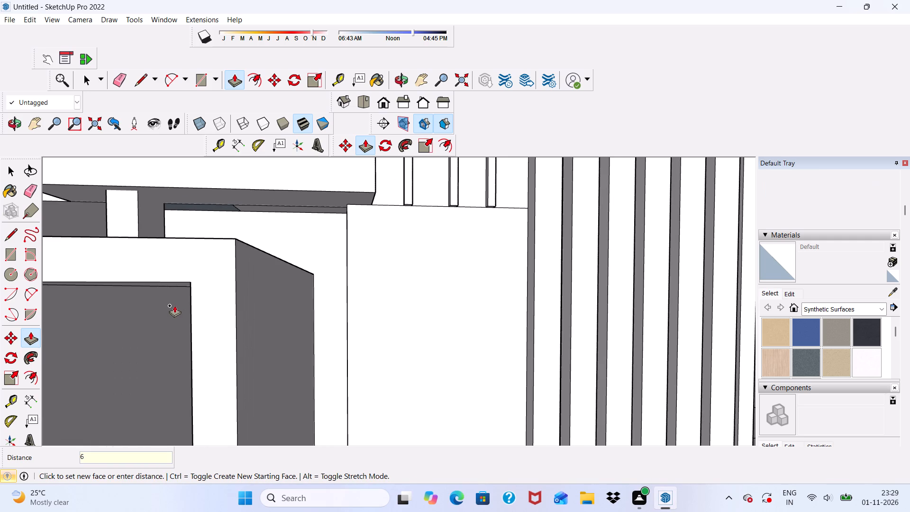
key(Return)
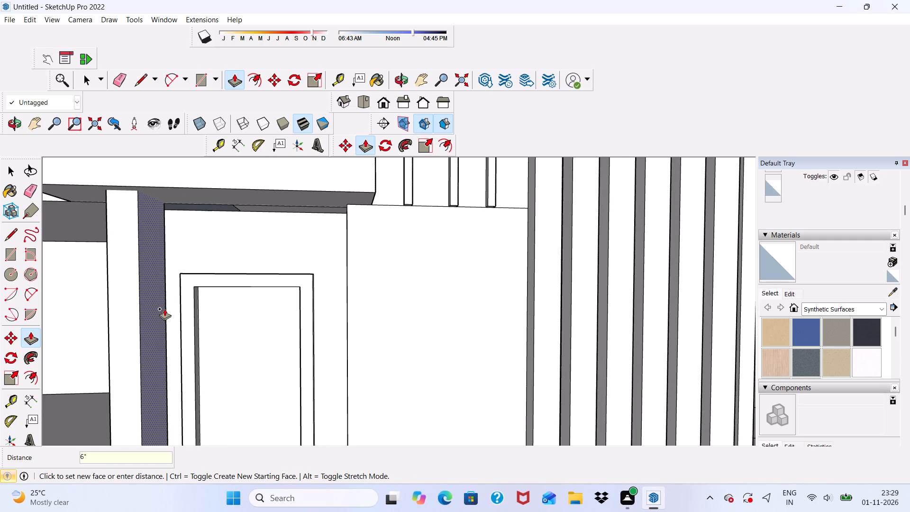
Push/Pull the door panel inside the frame outward by 3".
scroll(164, 311, down, 5)
middle_drag(173, 316, 210, 296)
scroll(209, 319, up, 6)
click(209, 319)
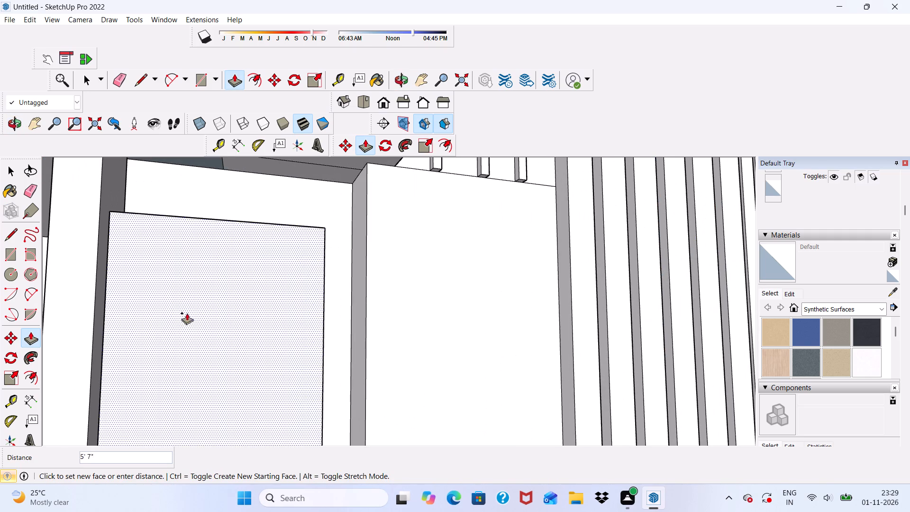
scroll(195, 316, down, 2)
scroll(211, 318, up, 1)
text(3")
key(Return)
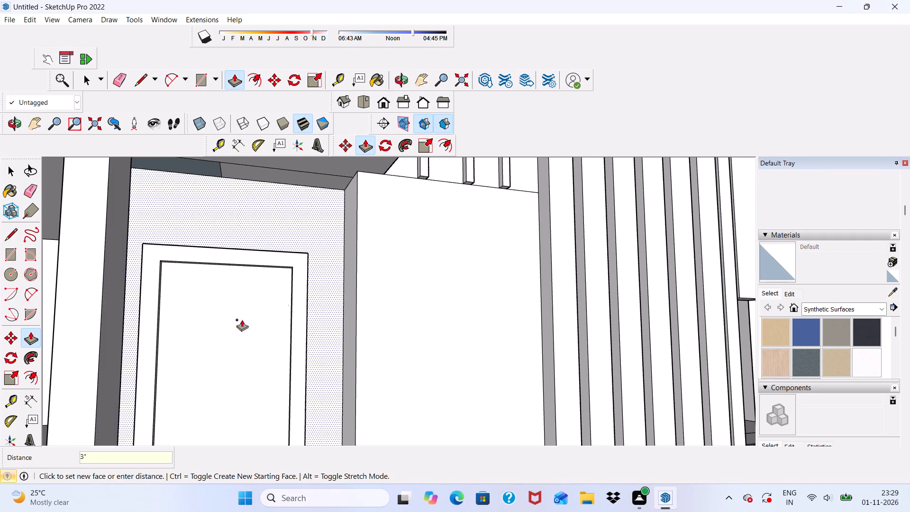
key(space)
Draw a circle about 2' 3 7/8" in circumference on the door panel, near its column-side edge.
scroll(190, 302, down, 3)
middle_drag(212, 315, 190, 331)
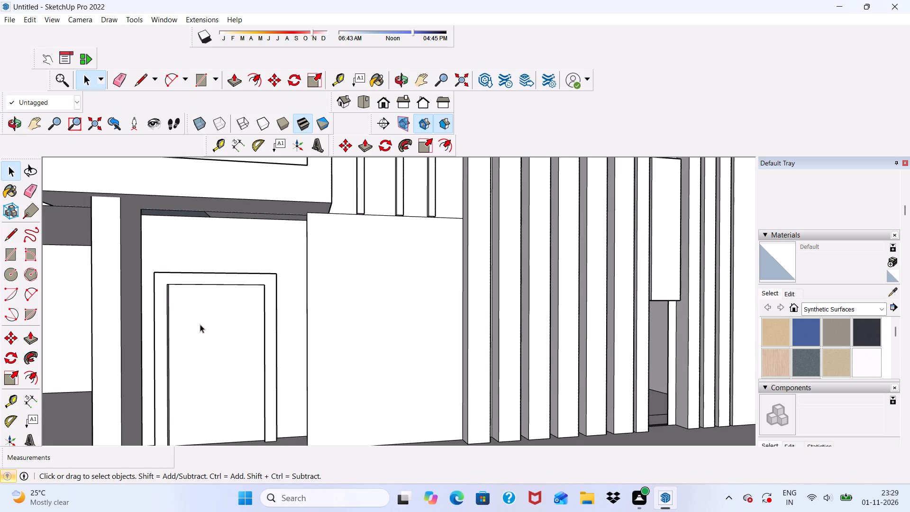
scroll(170, 321, down, 4)
middle_drag(202, 341, 179, 347)
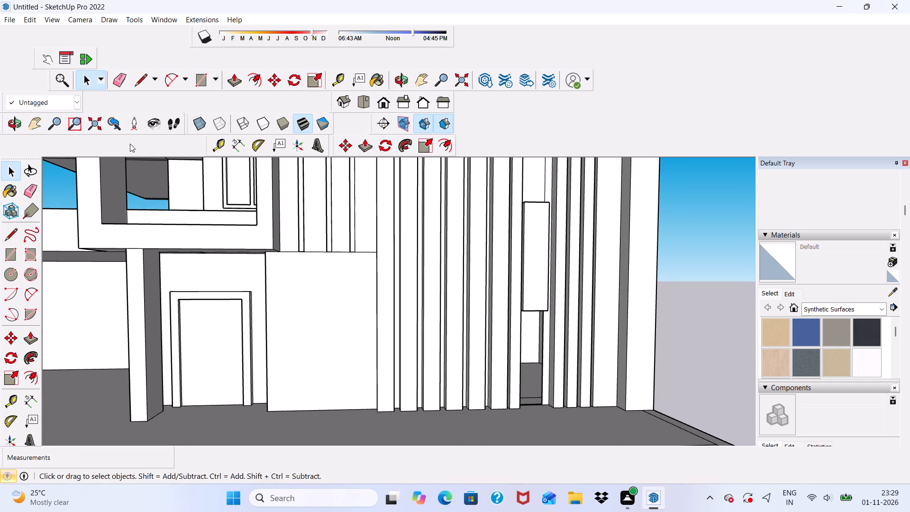
click(4, 276)
scroll(192, 372, up, 12)
middle_drag(190, 305, 167, 320)
scroll(192, 317, up, 4)
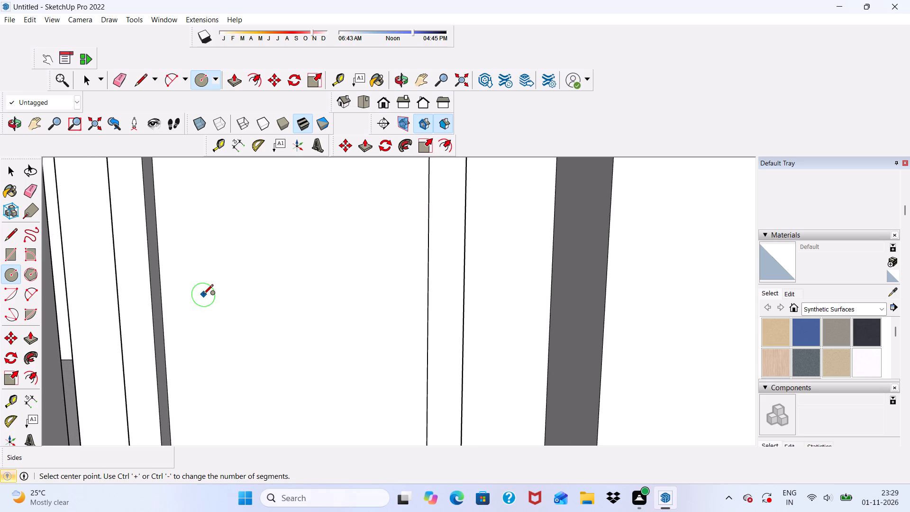
click(203, 295)
click(202, 270)
scroll(202, 270, down, 5)
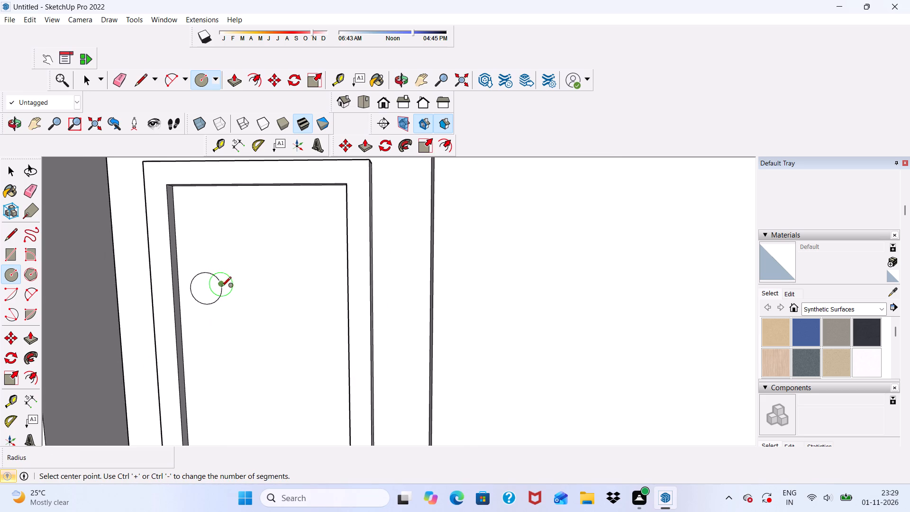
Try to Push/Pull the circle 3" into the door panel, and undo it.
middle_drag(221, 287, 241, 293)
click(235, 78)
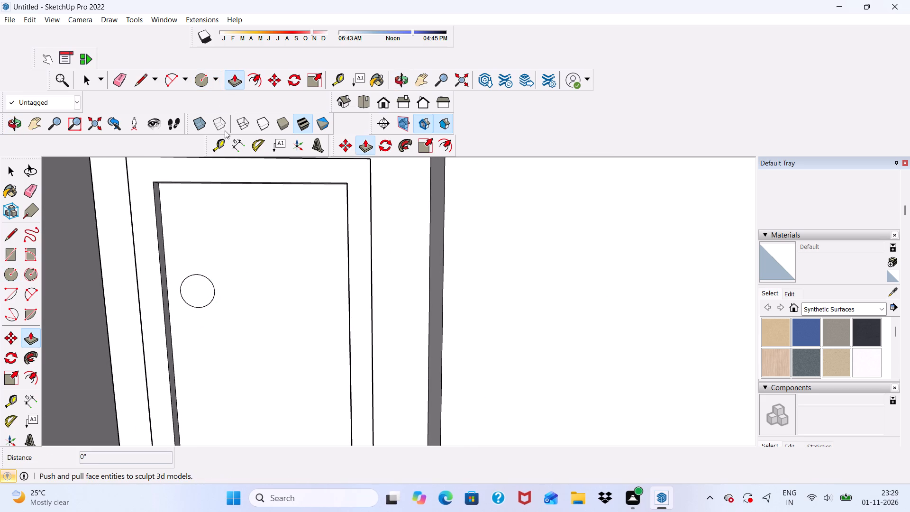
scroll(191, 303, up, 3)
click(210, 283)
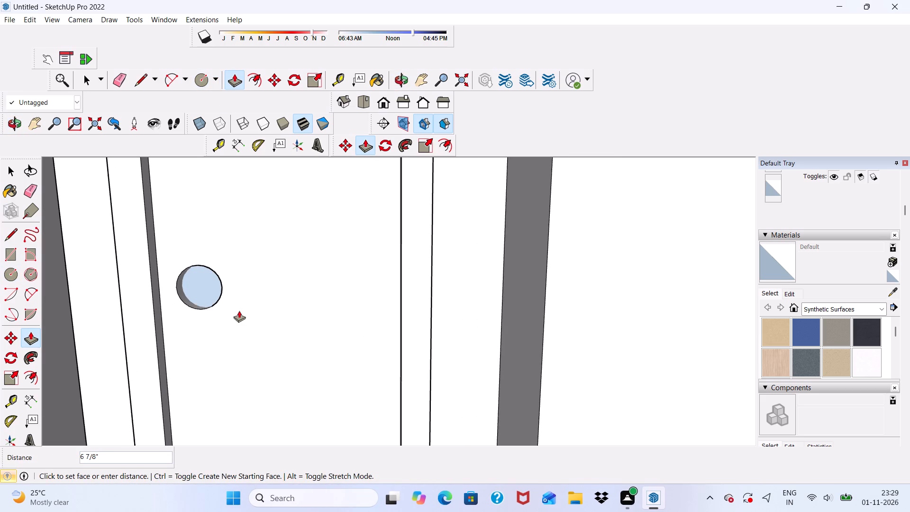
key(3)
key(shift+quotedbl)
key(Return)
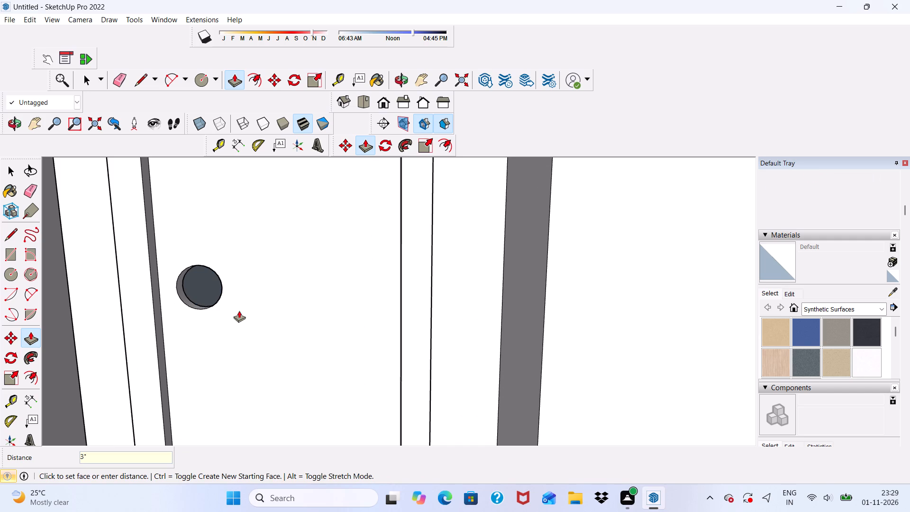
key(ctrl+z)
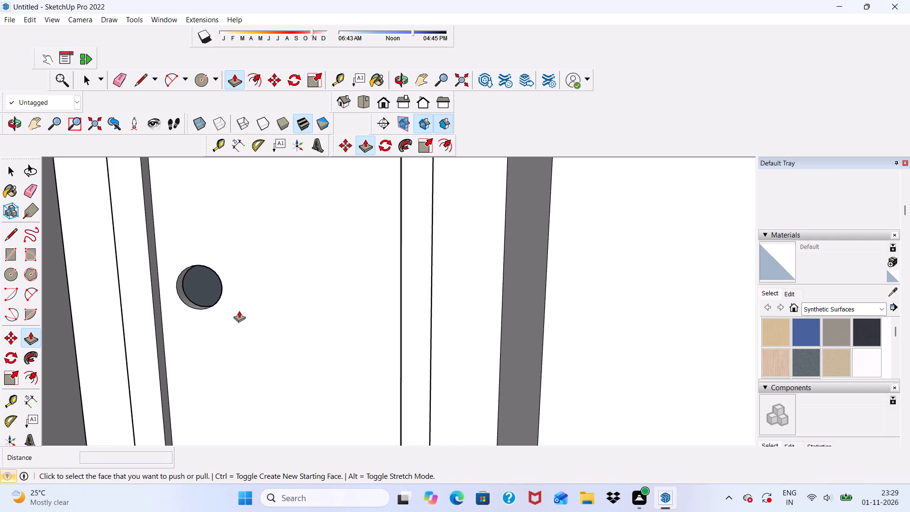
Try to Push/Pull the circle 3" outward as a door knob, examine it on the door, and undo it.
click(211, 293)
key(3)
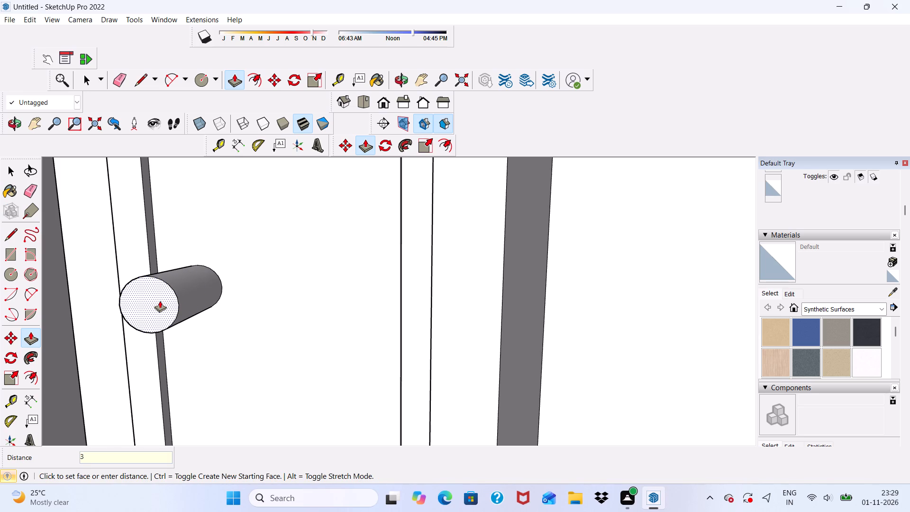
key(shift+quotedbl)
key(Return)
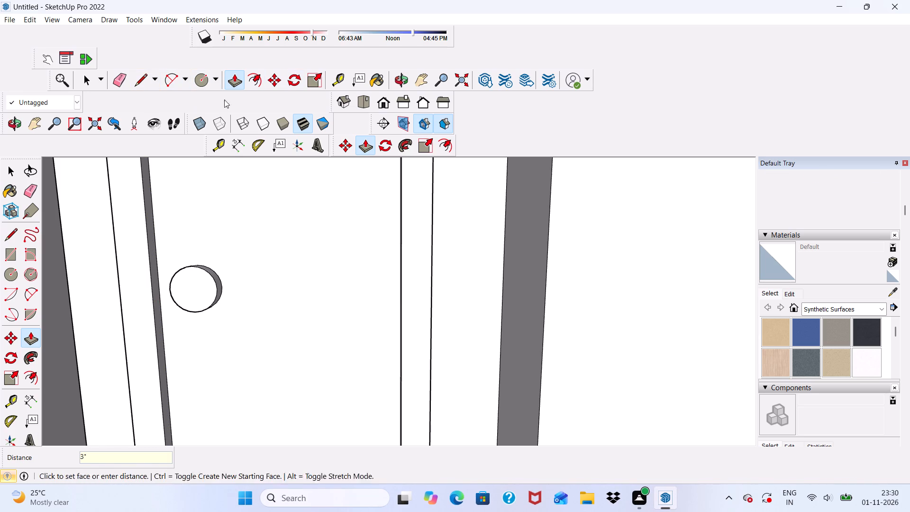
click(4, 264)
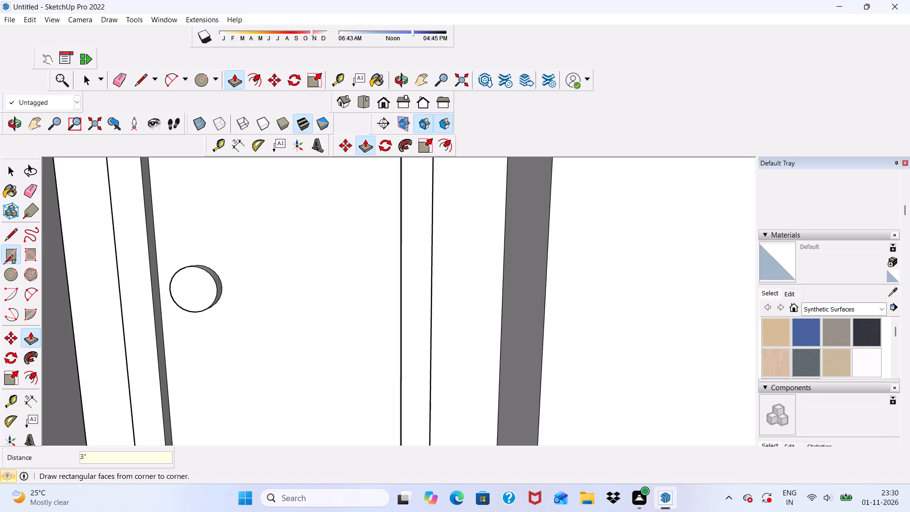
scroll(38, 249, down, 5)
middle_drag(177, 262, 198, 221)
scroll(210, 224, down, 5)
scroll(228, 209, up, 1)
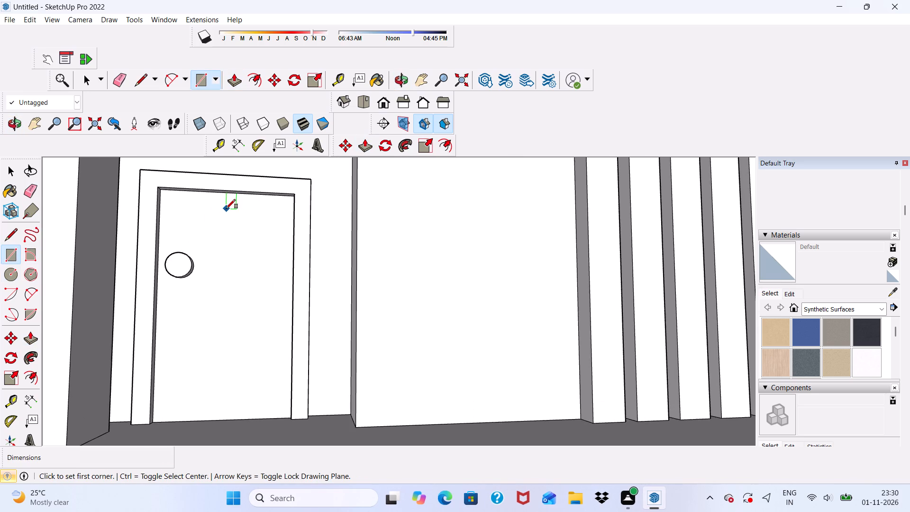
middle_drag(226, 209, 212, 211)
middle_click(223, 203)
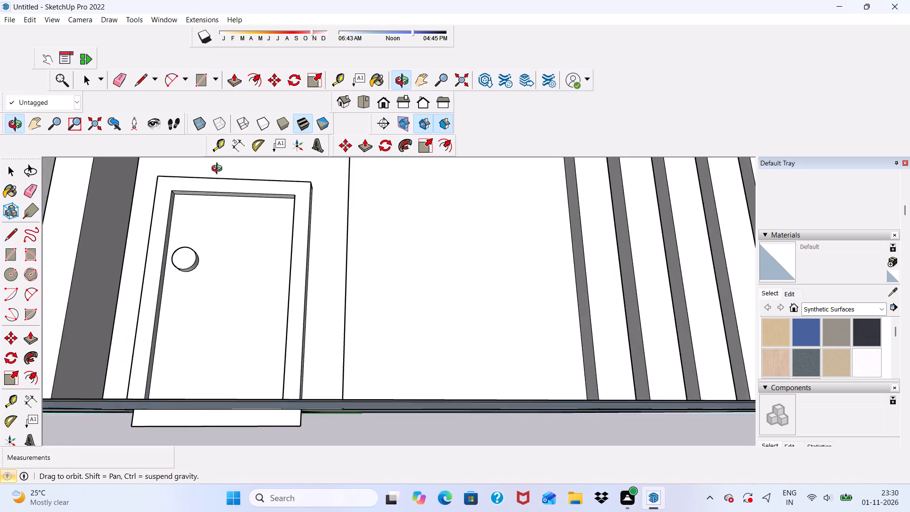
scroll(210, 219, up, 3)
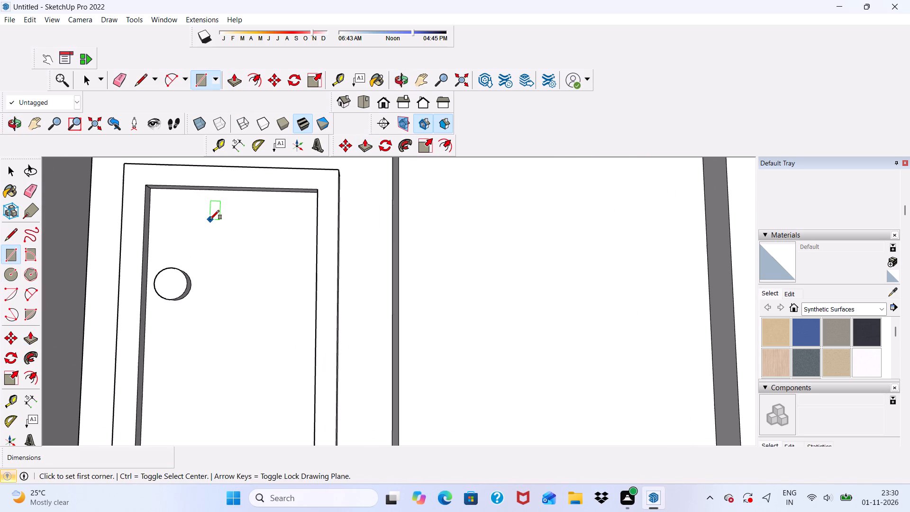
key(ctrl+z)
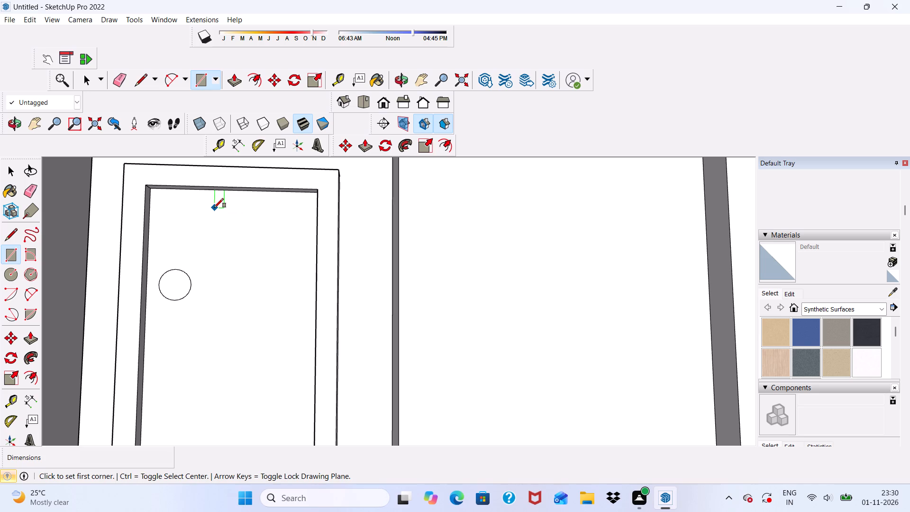
Move the knob circle just over 1' down the entrance door panel.
key(space)
scroll(164, 251, up, 1)
double_click(170, 274)
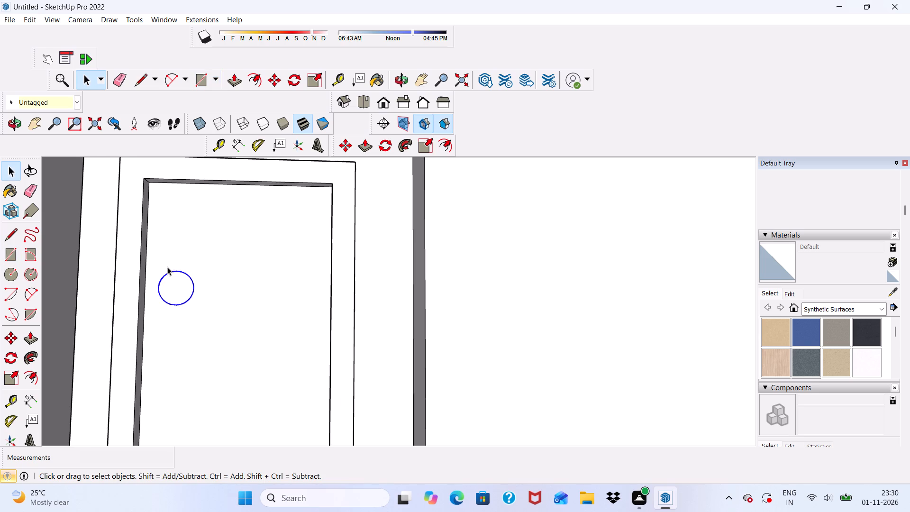
click(269, 80)
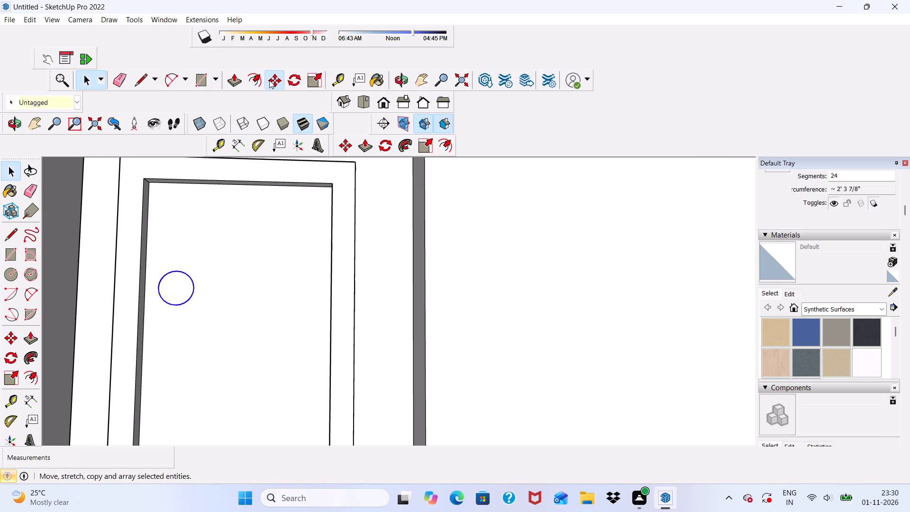
click(171, 298)
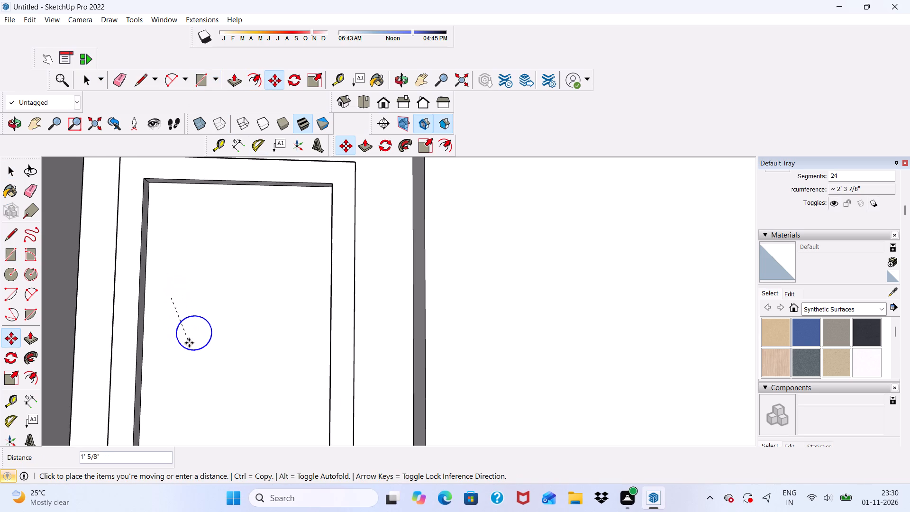
key(space)
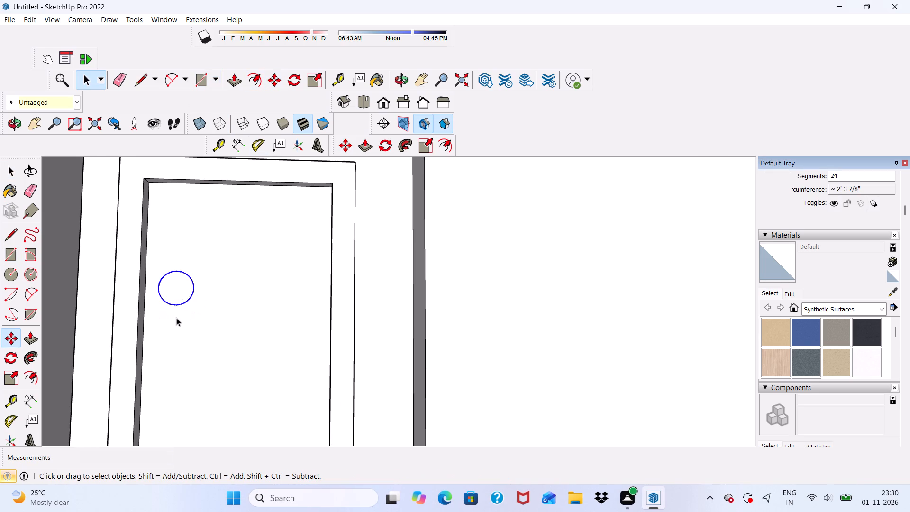
click(275, 74)
click(170, 288)
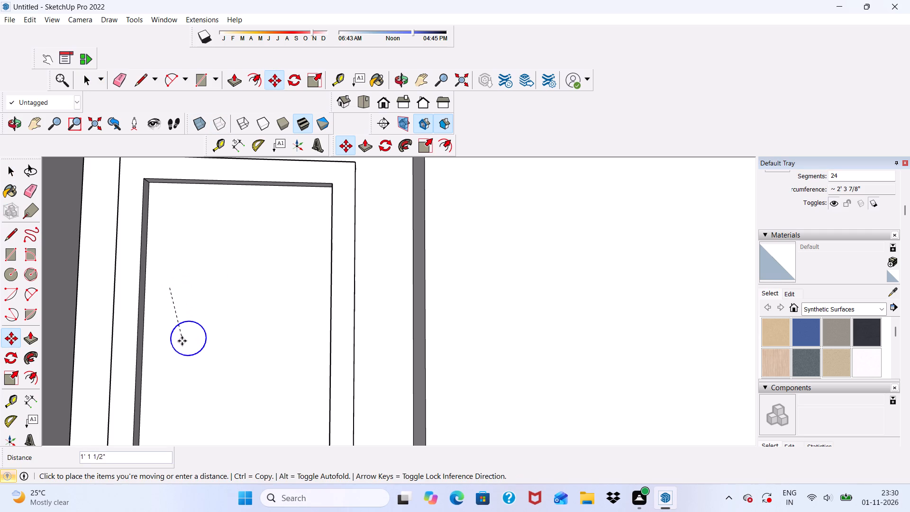
click(181, 348)
Push/Pull the relocated circle 3" outward from the door panel as a knob.
scroll(165, 331, down, 6)
middle_drag(230, 332, 234, 347)
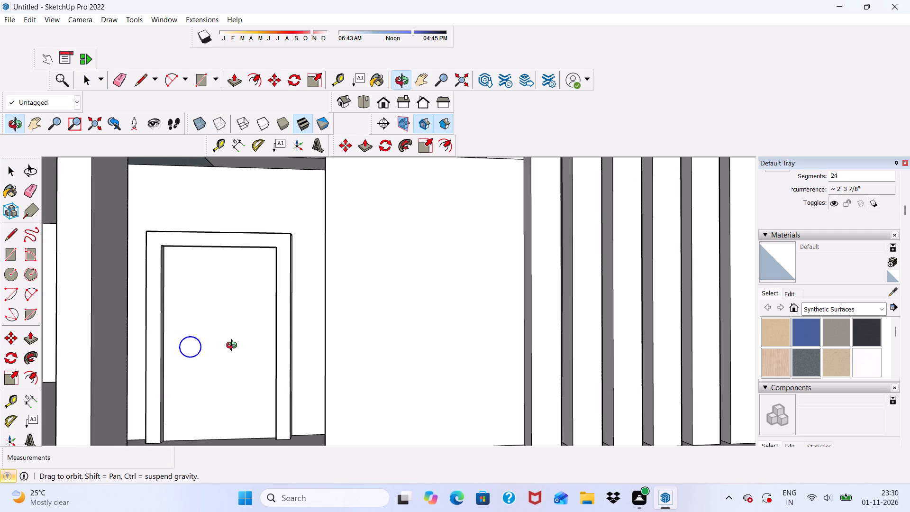
middle_drag(234, 347, 234, 347)
click(229, 76)
scroll(172, 368, up, 5)
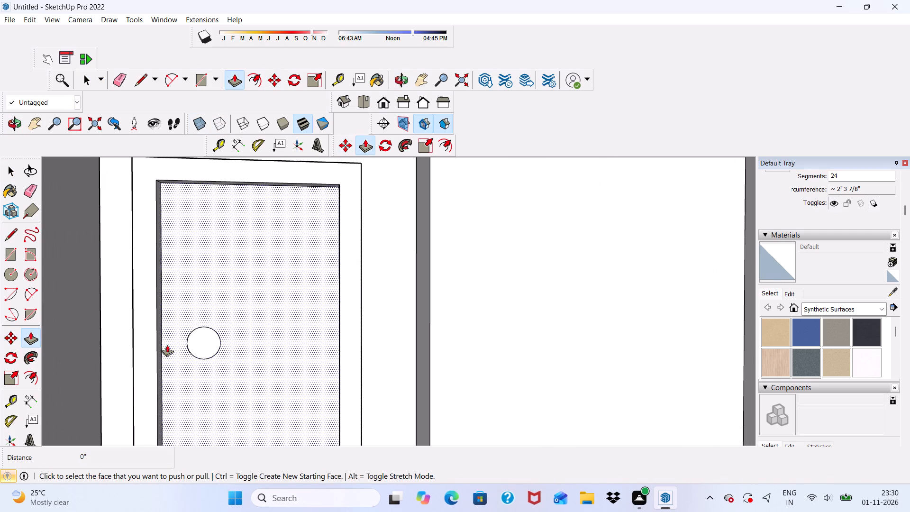
click(198, 338)
text(3")
key(Return)
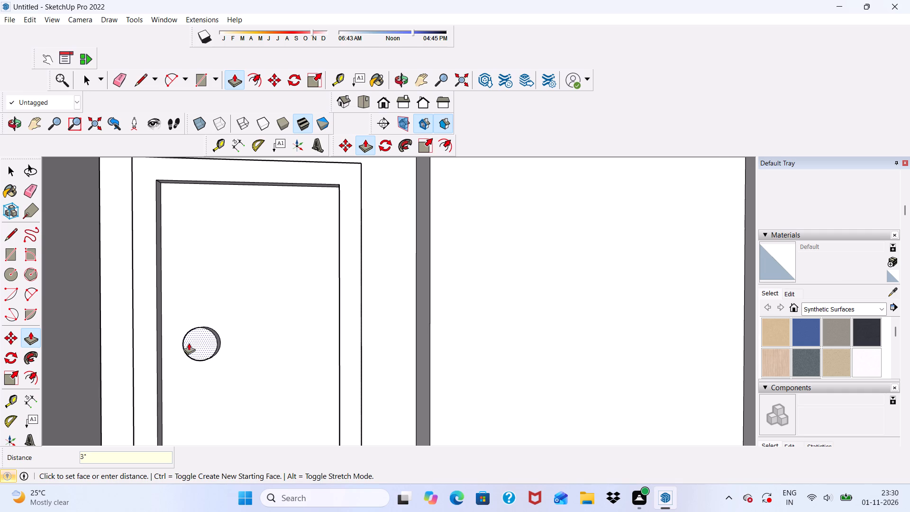
Draw a narrow vertical rectangle 7' tall on the door panel beside the knob, from the frame's inner top edge to the floor.
scroll(200, 337, down, 4)
middle_drag(216, 317, 222, 332)
scroll(232, 304, up, 1)
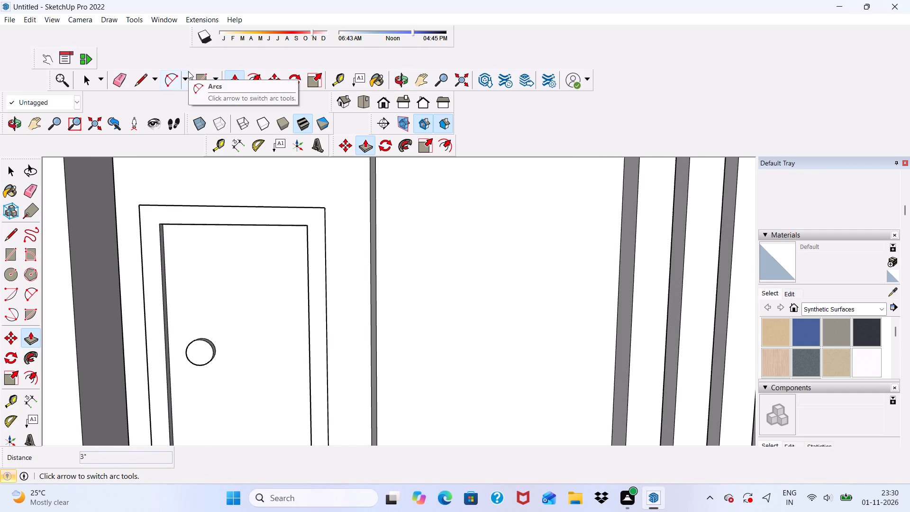
scroll(202, 79, down, 2)
click(209, 83)
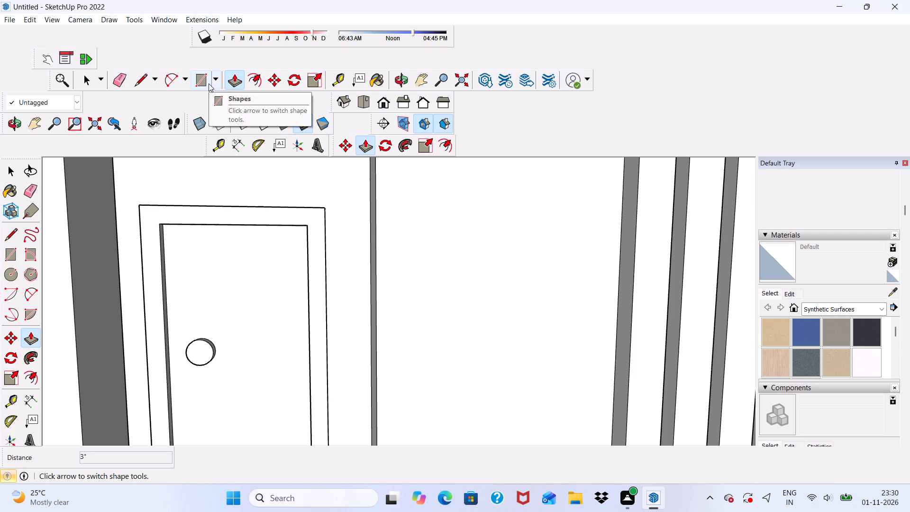
scroll(215, 110, down, 3)
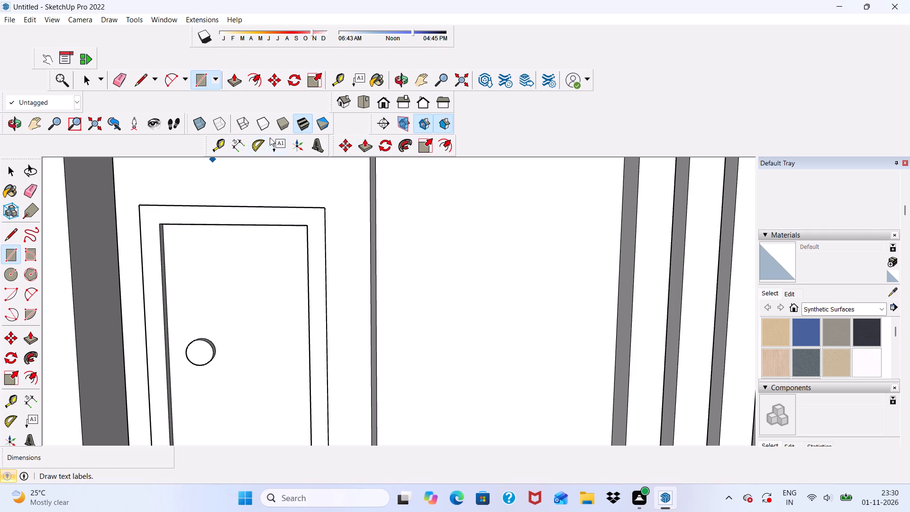
middle_drag(252, 233, 260, 195)
scroll(243, 219, up, 6)
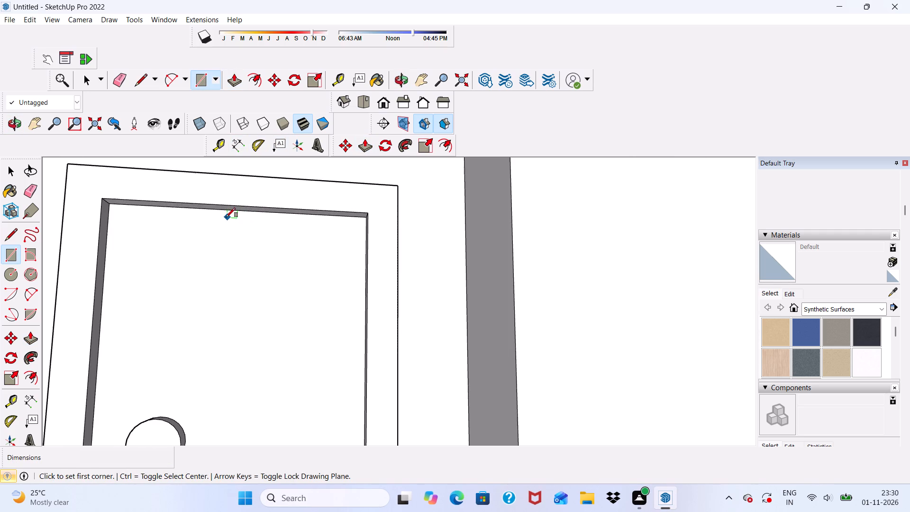
click(217, 213)
scroll(224, 270, down, 9)
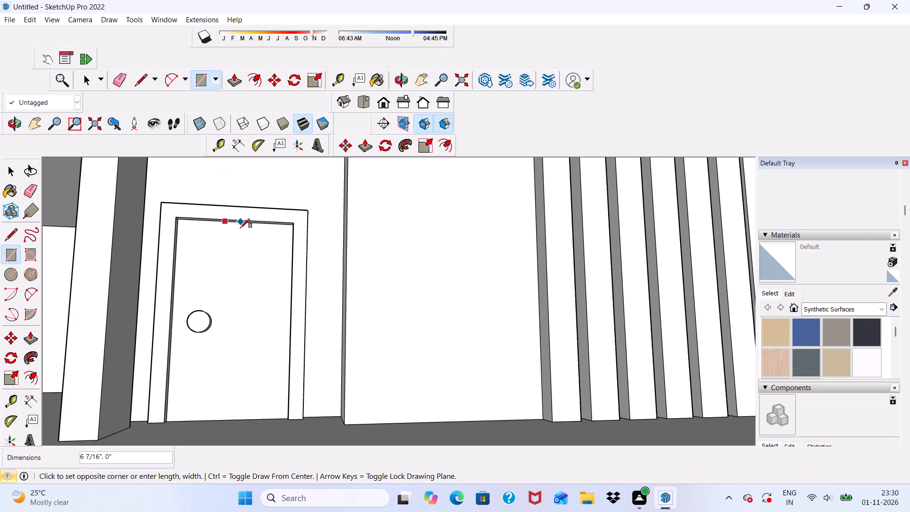
scroll(238, 380, down, 5)
scroll(245, 396, up, 7)
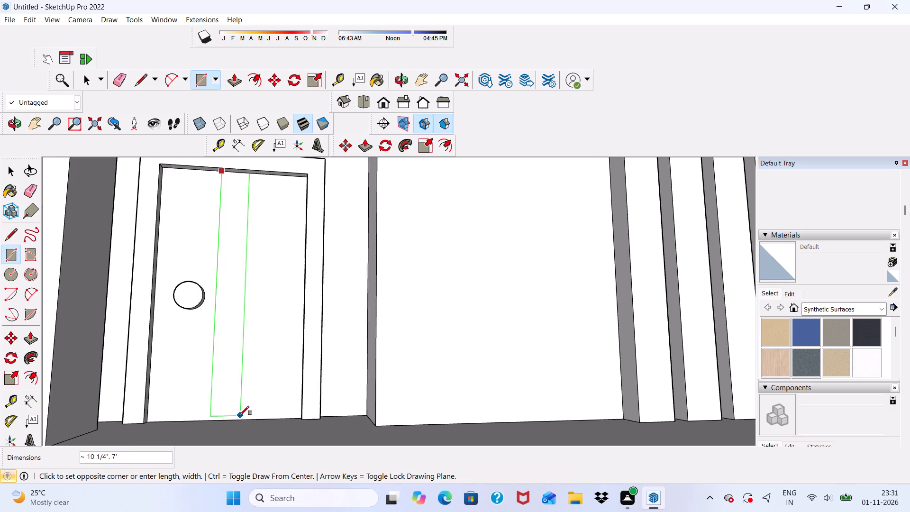
scroll(240, 415, up, 2)
click(234, 420)
Push/Pull the narrow vertical strip on the door panel outward by 3".
scroll(240, 351, down, 5)
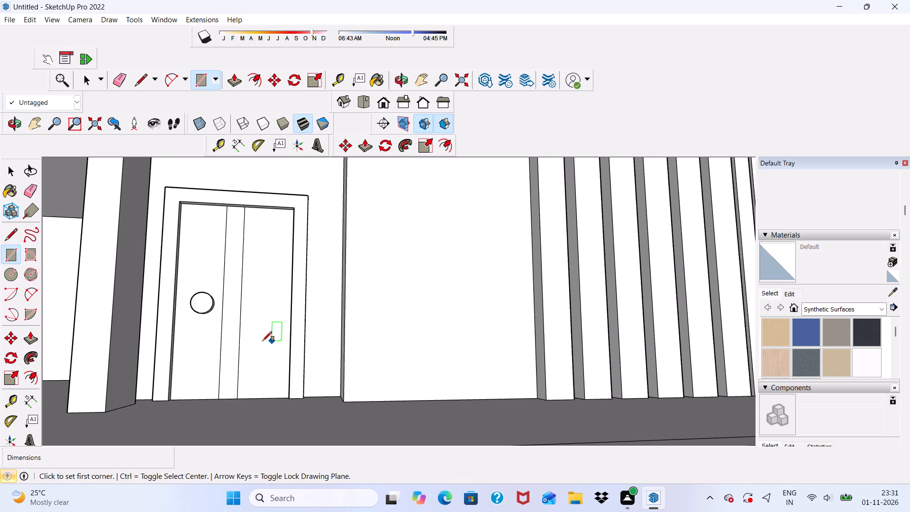
scroll(263, 341, down, 1)
middle_drag(257, 345, 171, 362)
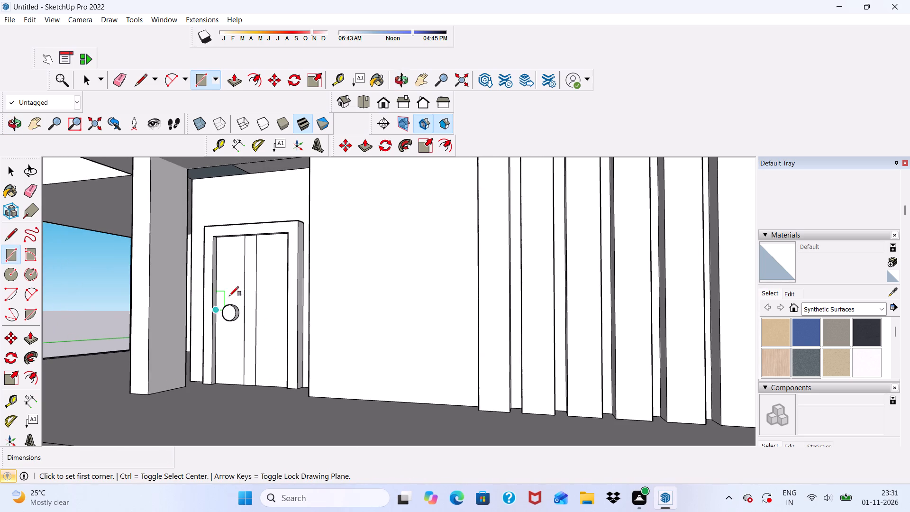
click(234, 76)
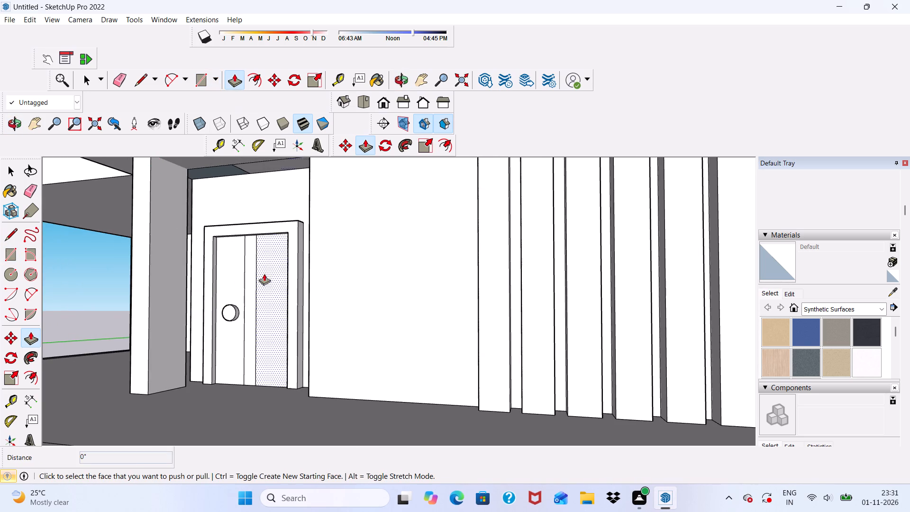
scroll(266, 275, up, 5)
click(240, 266)
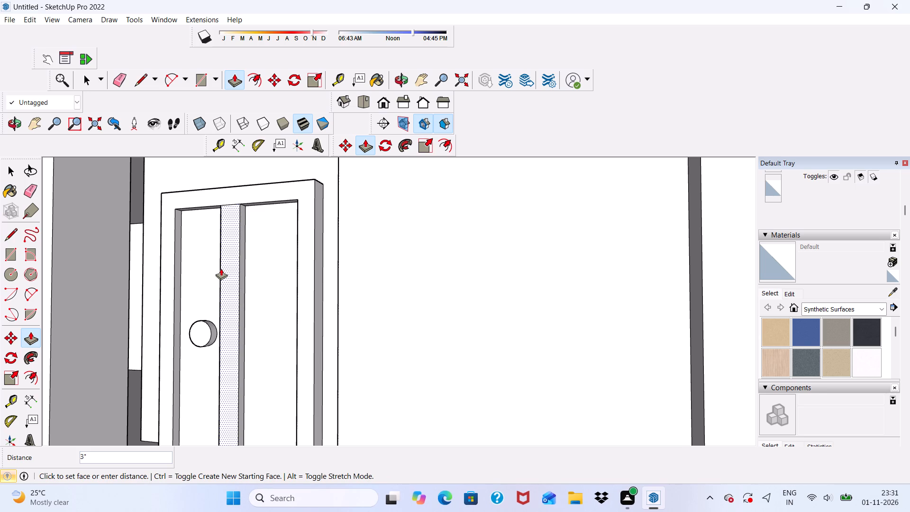
click(239, 200)
Examine the whole house from several angles, including the finished entrance door, front facade, balcony and covered side area.
scroll(239, 226, down, 4)
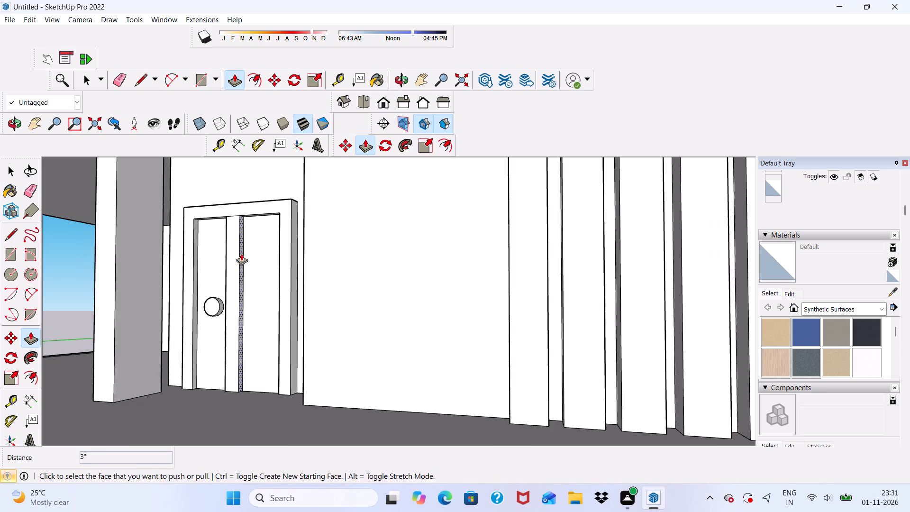
middle_drag(242, 254, 280, 274)
scroll(264, 270, down, 12)
middle_drag(317, 280, 326, 283)
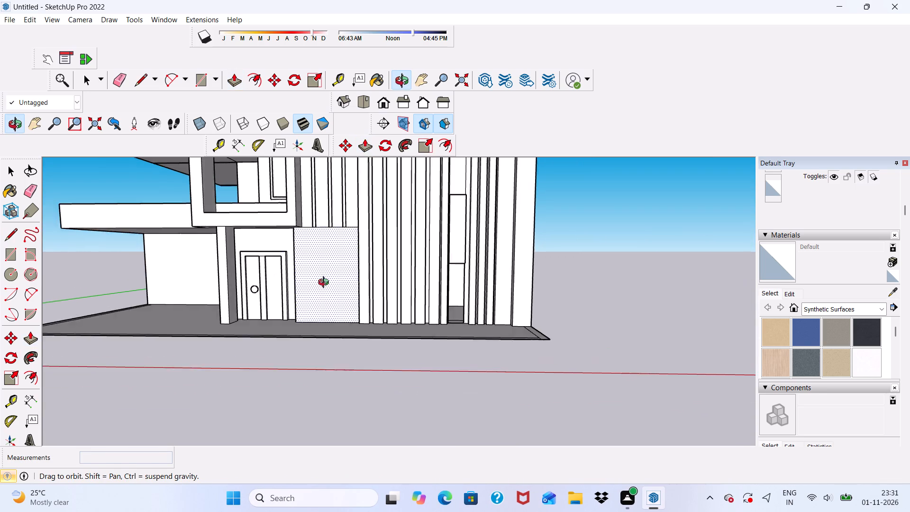
middle_drag(326, 283, 385, 267)
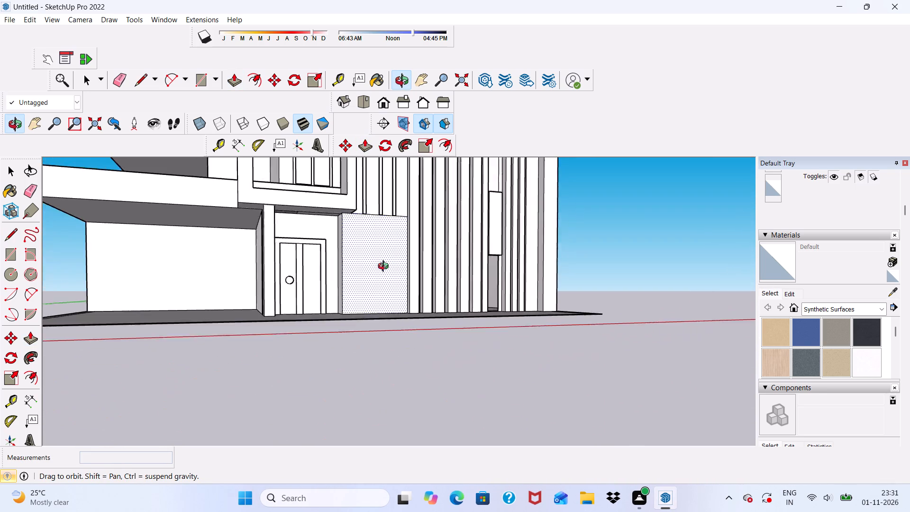
middle_drag(385, 267, 363, 289)
scroll(361, 288, up, 1)
scroll(351, 279, down, 12)
scroll(410, 217, up, 5)
scroll(408, 256, down, 3)
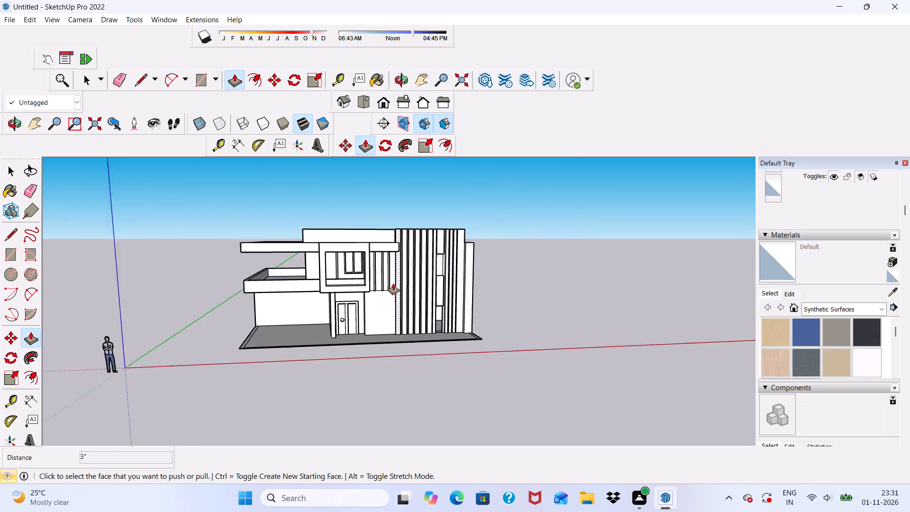
scroll(393, 283, down, 1)
scroll(373, 283, up, 1)
middle_drag(373, 282, 364, 256)
middle_drag(323, 298, 331, 353)
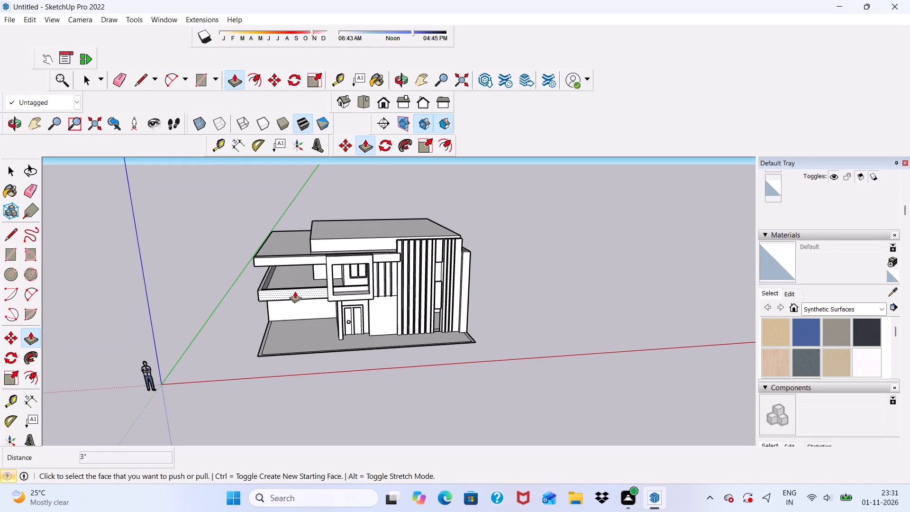
scroll(352, 310, down, 2)
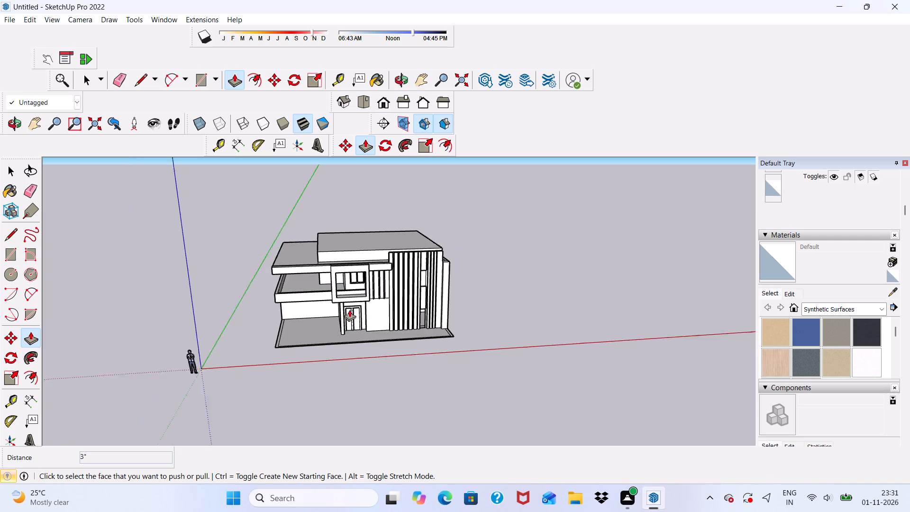
scroll(349, 310, down, 1)
middle_drag(334, 262, 331, 230)
scroll(339, 291, up, 5)
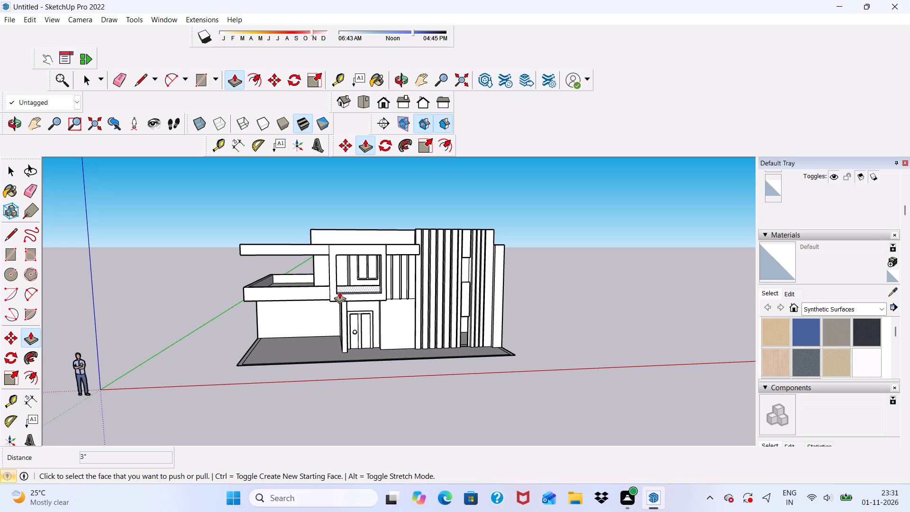
scroll(330, 328, down, 3)
scroll(338, 293, up, 6)
scroll(282, 348, down, 1)
middle_drag(282, 348, 297, 306)
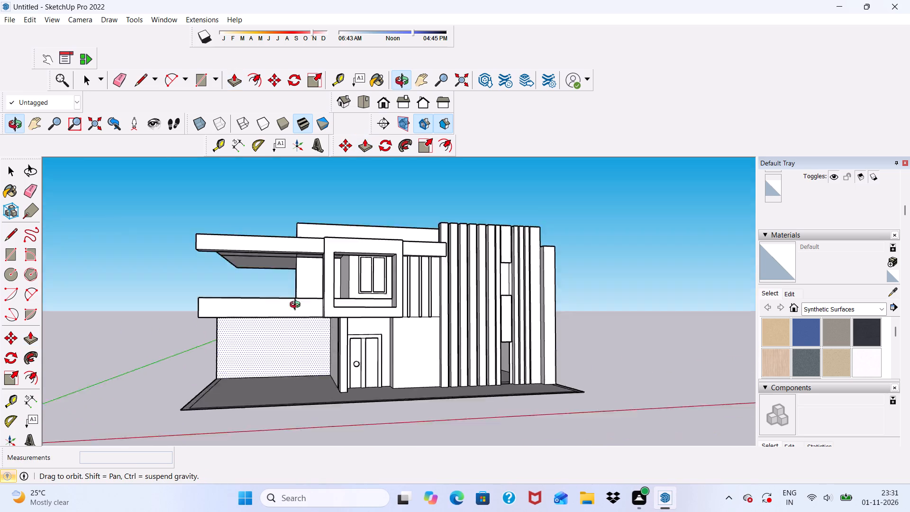
middle_drag(297, 306, 280, 302)
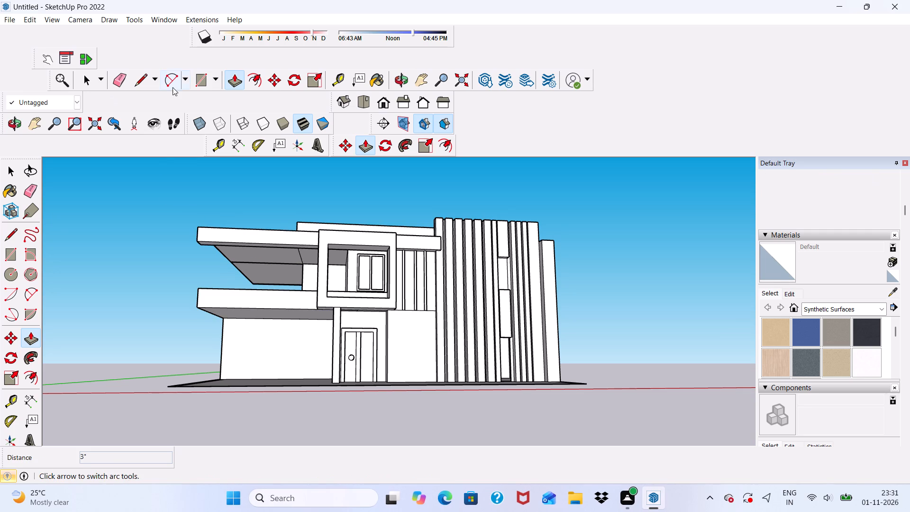
Draw a 4' by 7' door rectangle from the floor edge on the back wall under the side overhang.
click(200, 83)
scroll(237, 192, down, 2)
middle_drag(254, 259, 282, 334)
middle_drag(275, 364, 264, 332)
scroll(260, 341, up, 5)
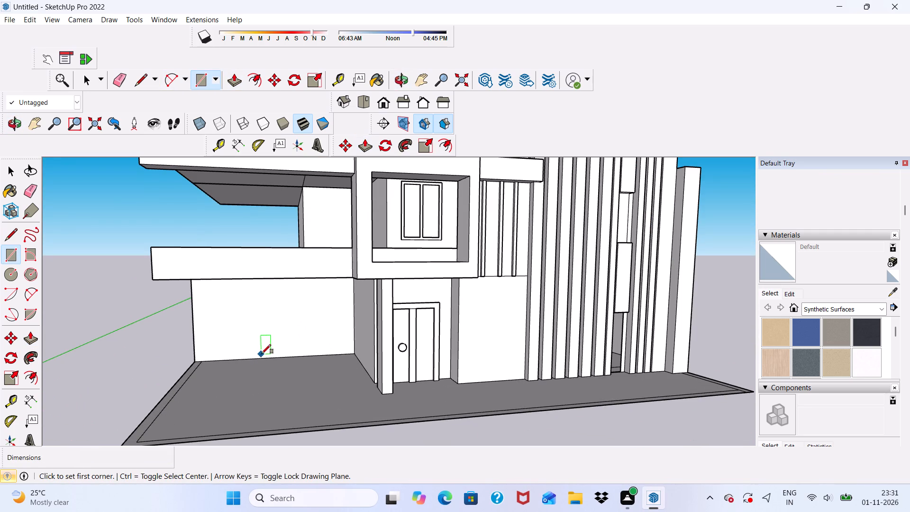
click(264, 356)
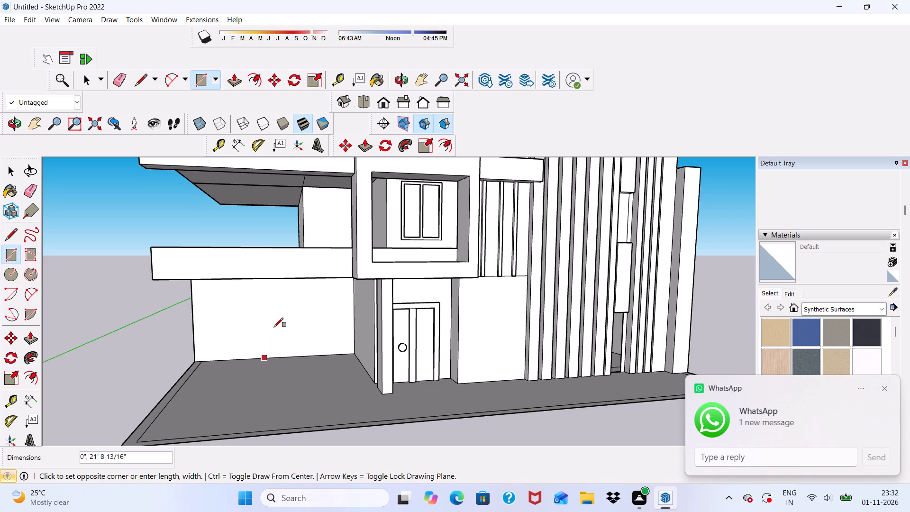
scroll(277, 326, down, 1)
scroll(286, 311, up, 5)
scroll(287, 285, down, 3)
middle_drag(292, 295, 295, 265)
scroll(293, 265, up, 6)
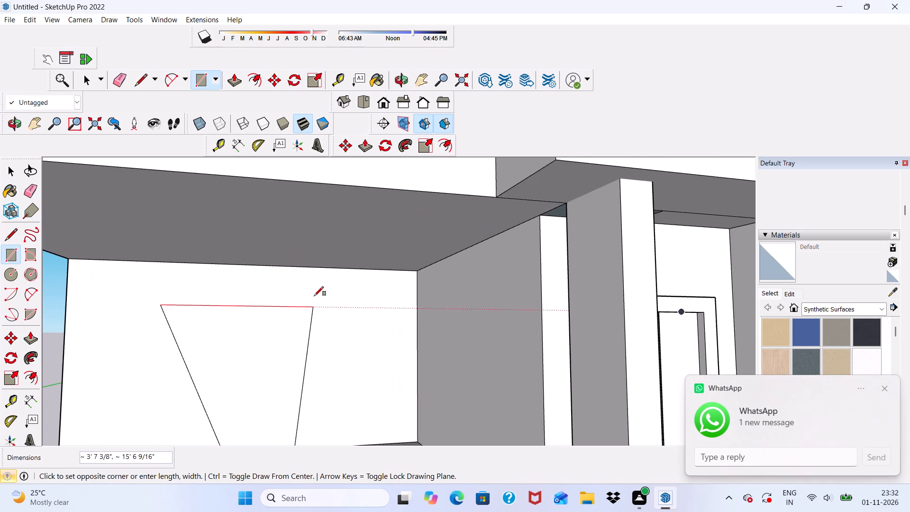
text(4',7')
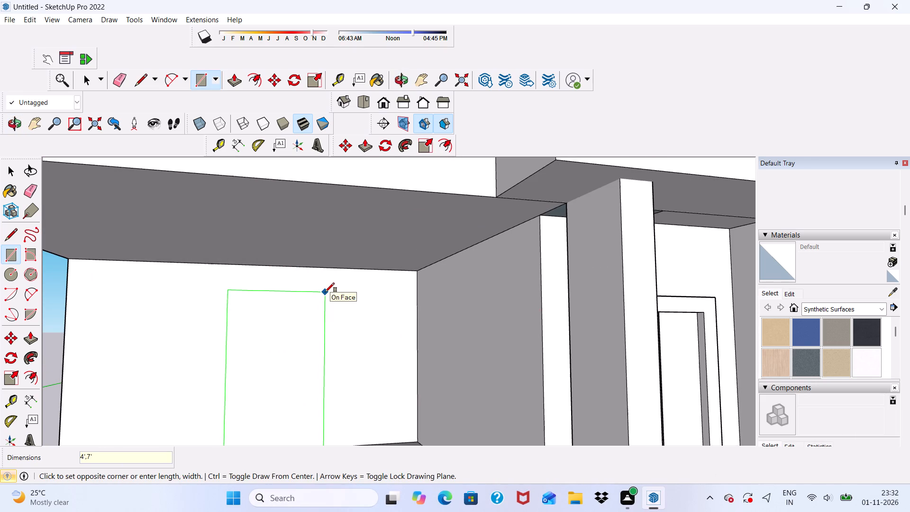
key(Return)
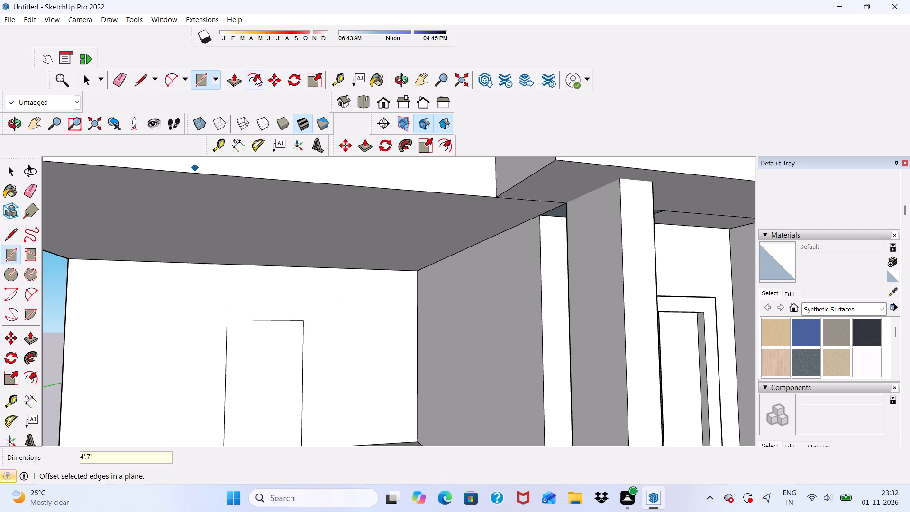
Offset the new door rectangle's outline outward by 6" to form a frame border.
click(260, 77)
scroll(237, 250, down, 2)
scroll(224, 320, down, 4)
scroll(248, 368, up, 1)
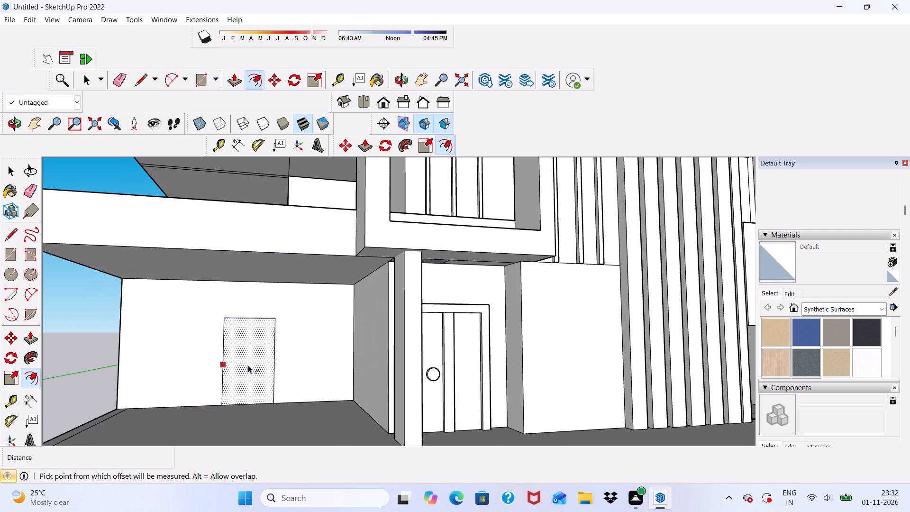
click(238, 363)
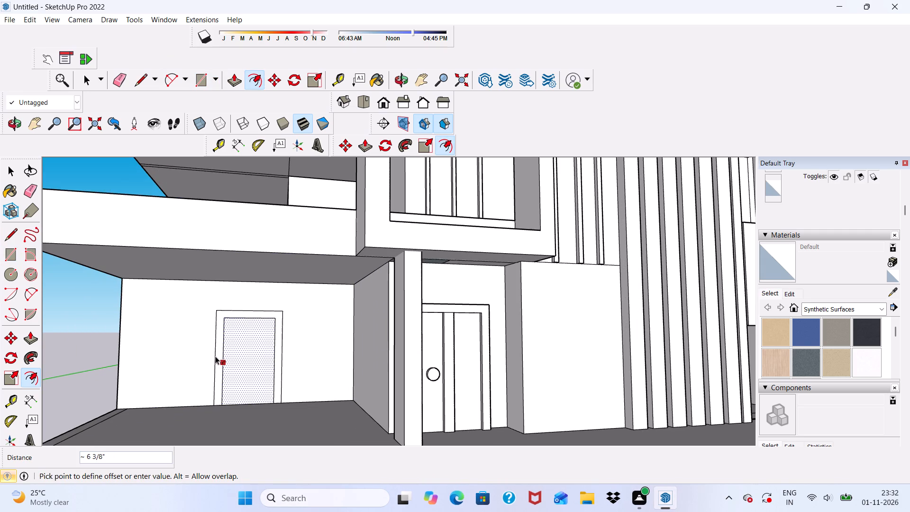
text(6")
key(Return)
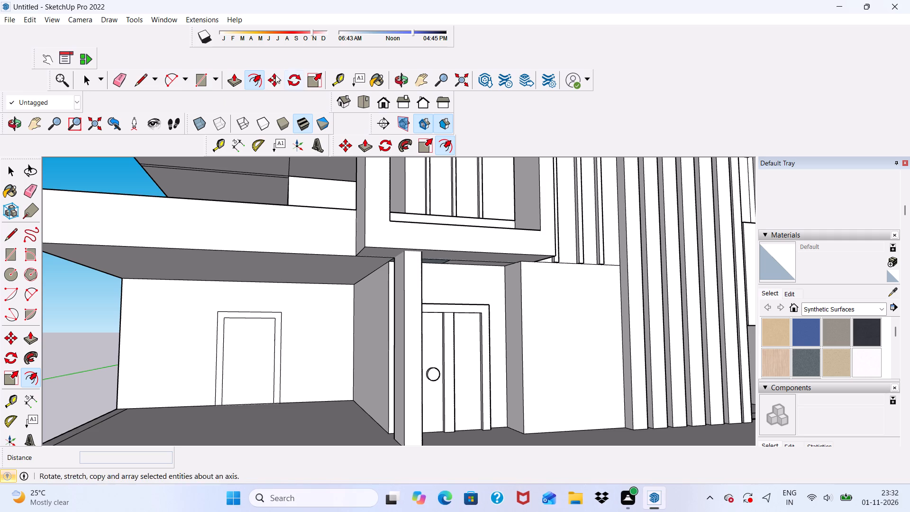
Push/Pull the new frame border around the second door outward by 6".
click(231, 78)
scroll(262, 307, up, 7)
click(256, 315)
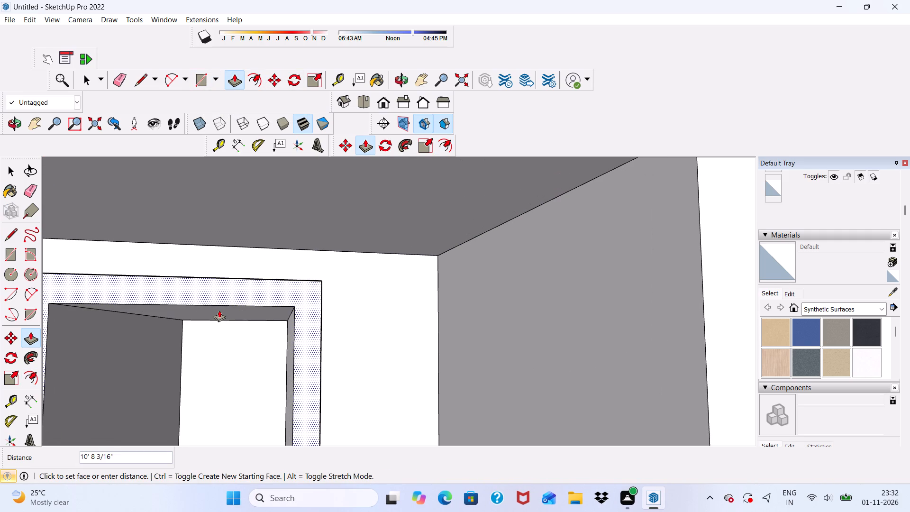
text(3")
key(BackSpace)
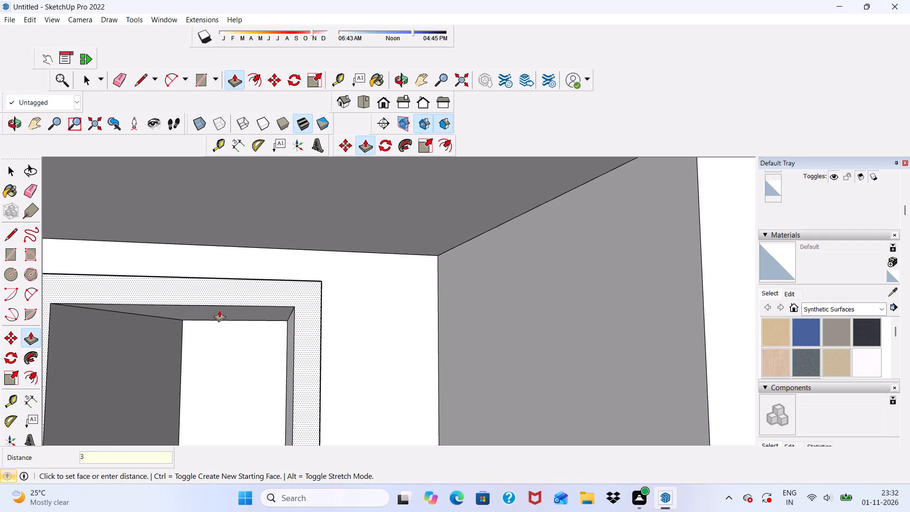
key(BackSpace)
key(BackSpace)
text(6")
key(Return)
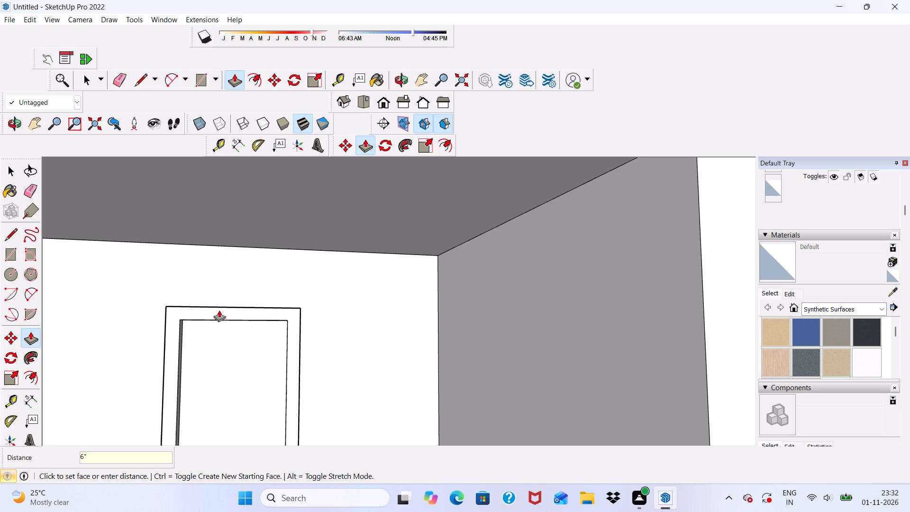
Push the door panel inside the new frame inward by 3".
scroll(180, 346, up, 4)
click(203, 358)
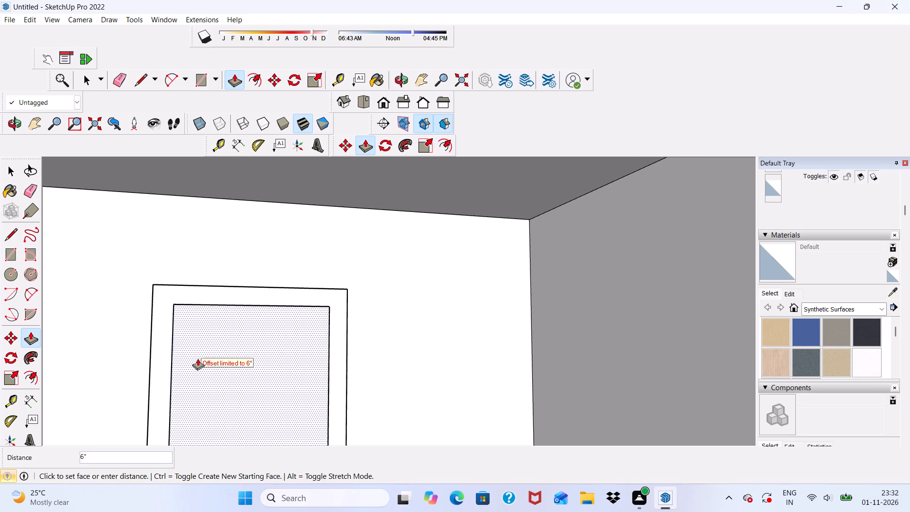
text(3")
key(Return)
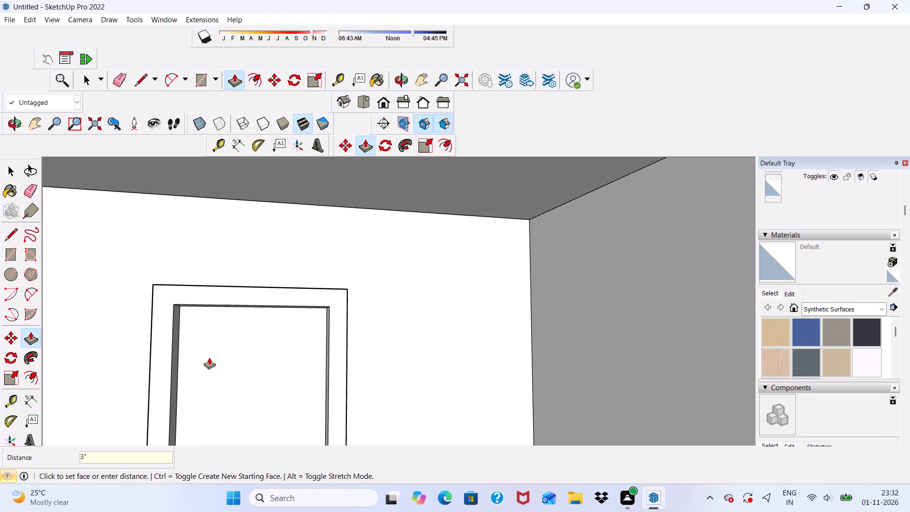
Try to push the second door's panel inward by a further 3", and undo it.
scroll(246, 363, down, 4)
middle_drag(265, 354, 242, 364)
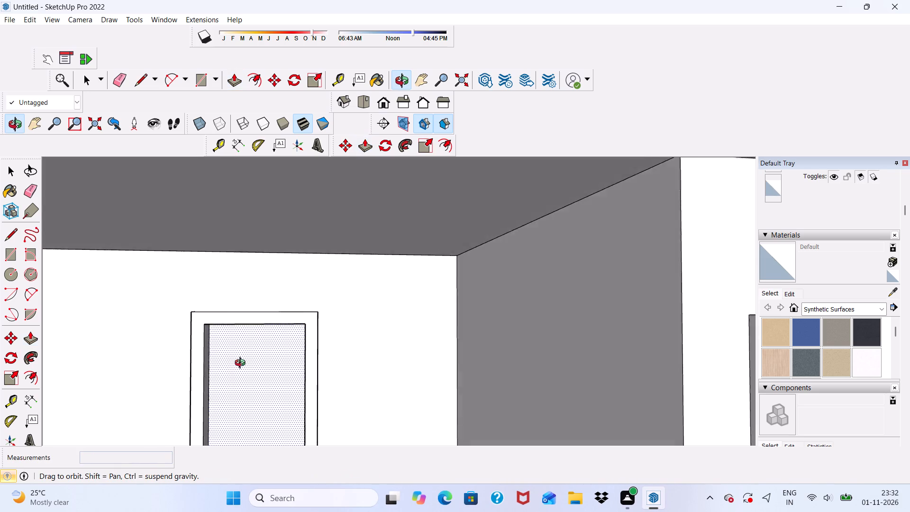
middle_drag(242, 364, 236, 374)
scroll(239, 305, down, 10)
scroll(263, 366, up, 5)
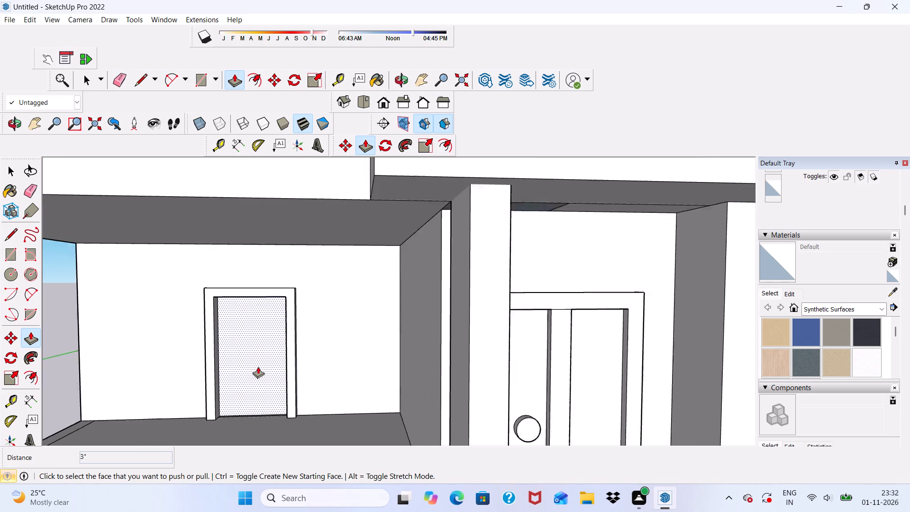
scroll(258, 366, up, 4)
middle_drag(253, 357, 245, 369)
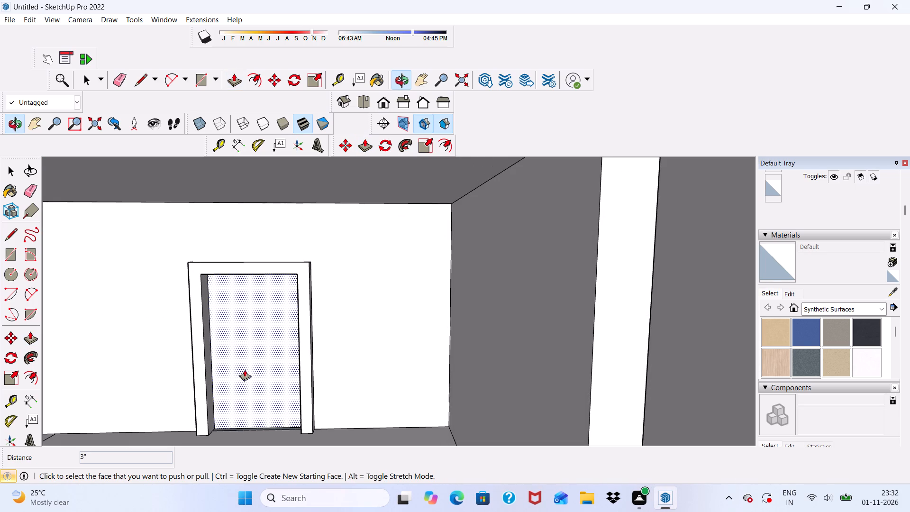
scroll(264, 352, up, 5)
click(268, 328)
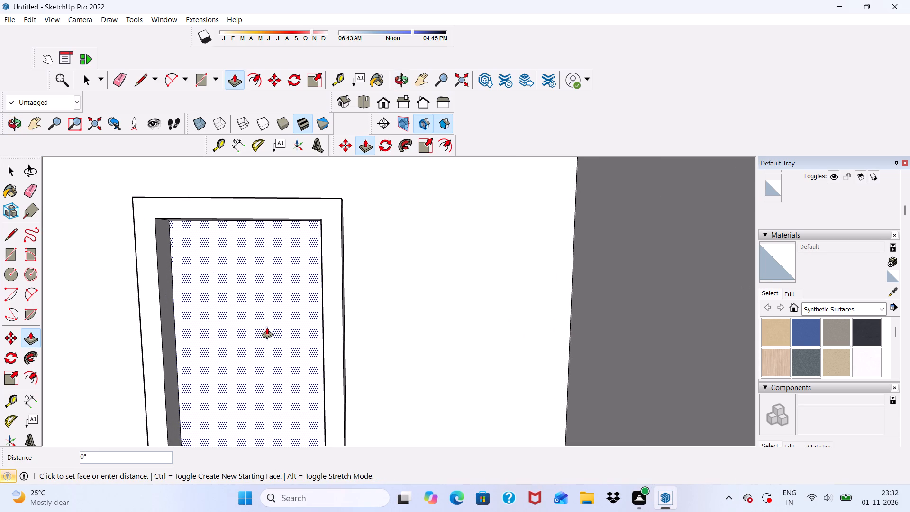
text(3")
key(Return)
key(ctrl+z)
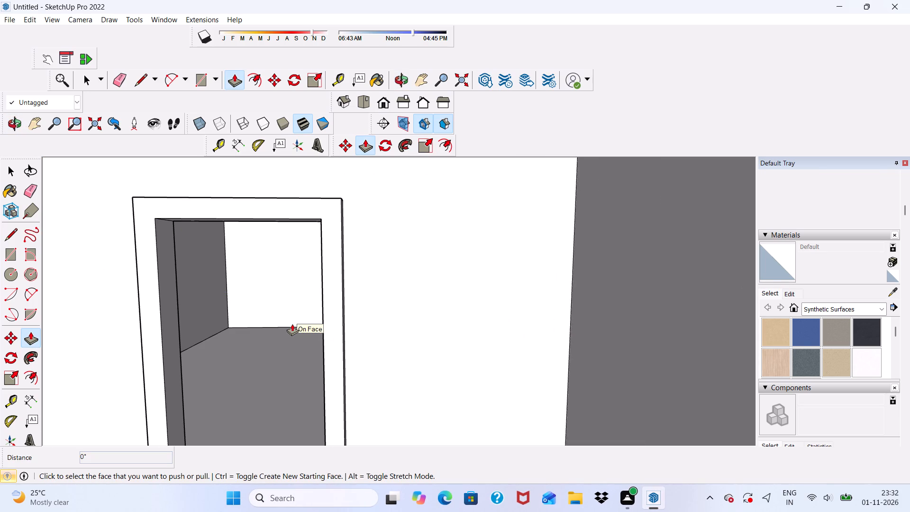
Pull the recessed panel of the second door outward by 3".
scroll(292, 324, up, 1)
click(236, 340)
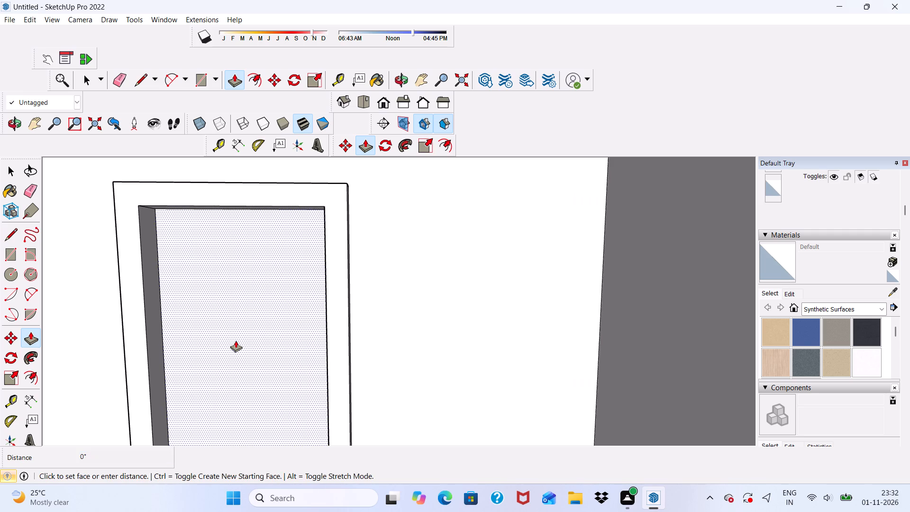
text(3")
key(Return)
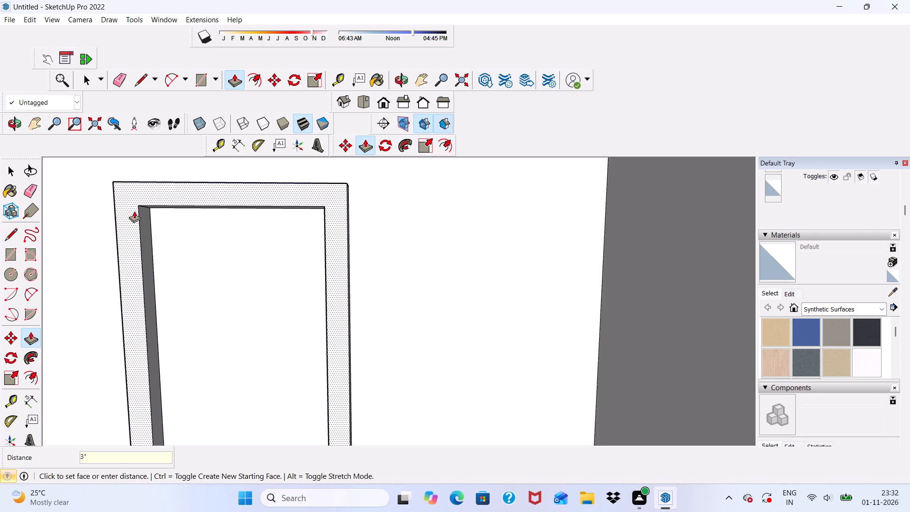
Draw a door-knob circle of about 4 3/8" radius on the second door's panel, near its left edge.
click(11, 276)
scroll(94, 264, down, 3)
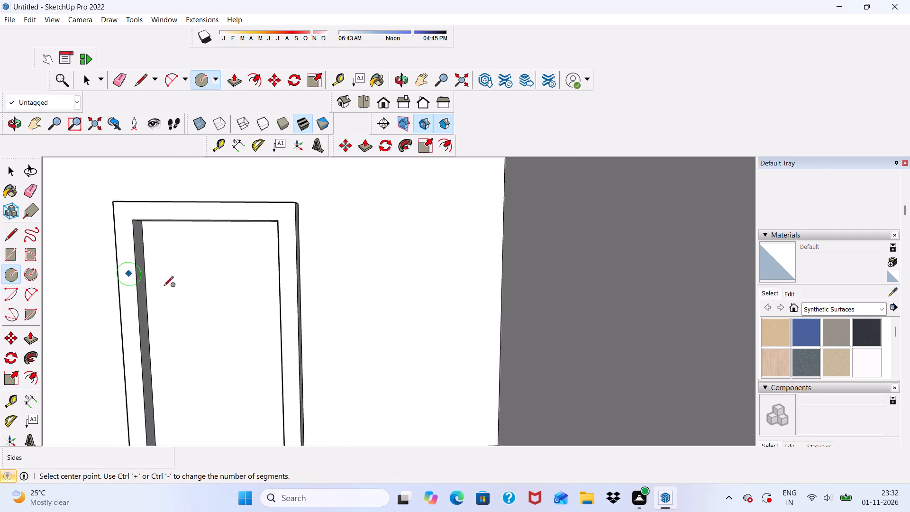
scroll(164, 287, down, 2)
scroll(166, 318, up, 5)
click(166, 318)
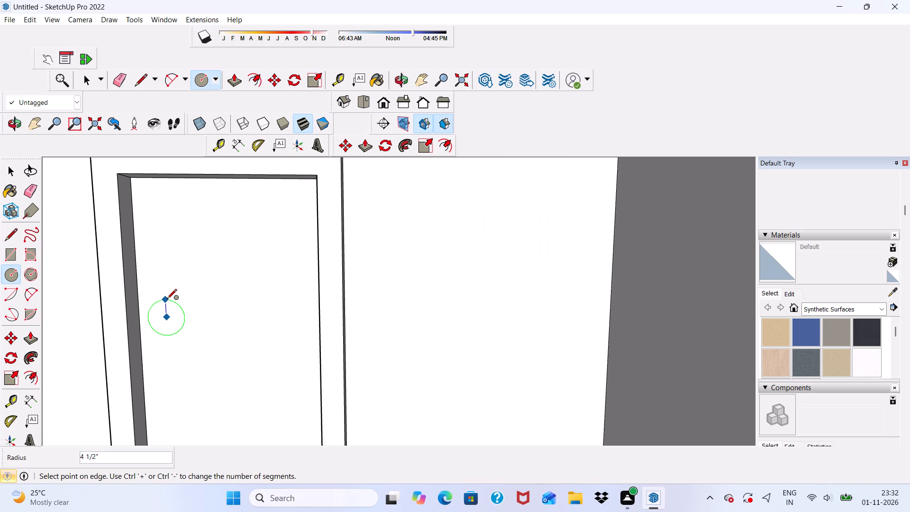
click(169, 301)
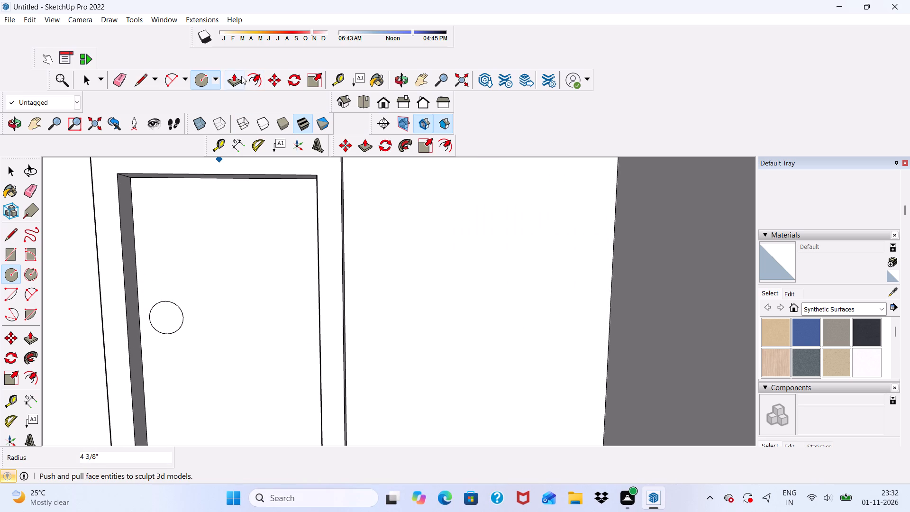
Push/Pull the knob circle on the second door outward by 3".
click(239, 76)
scroll(227, 279, up, 4)
click(166, 319)
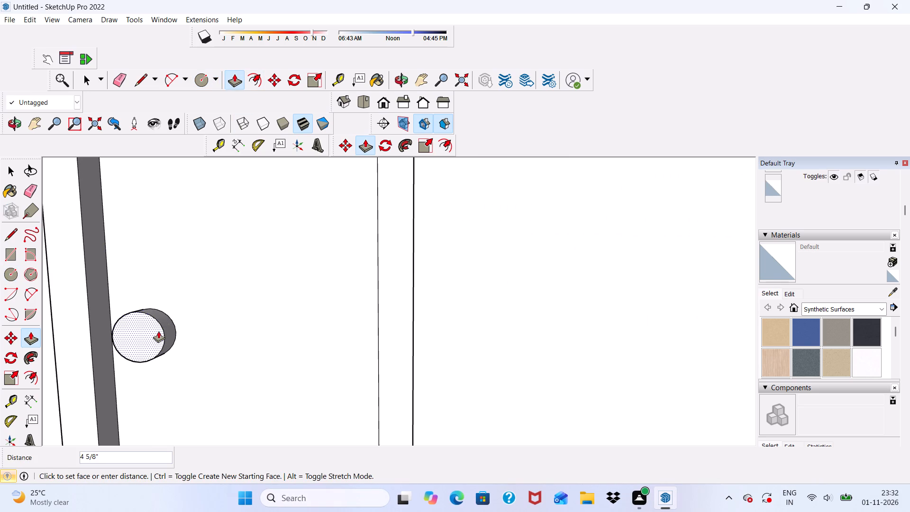
key(3)
key(shift+quotedbl)
key(Return)
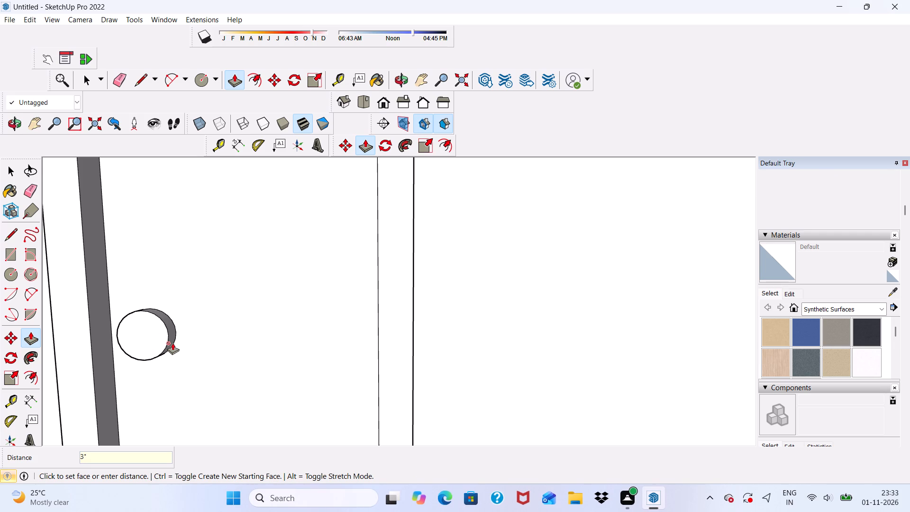
Examine the second door with its knob, the neighbouring entrance and the underside of the balcony.
scroll(178, 343, down, 6)
middle_drag(200, 353, 183, 377)
scroll(250, 346, down, 3)
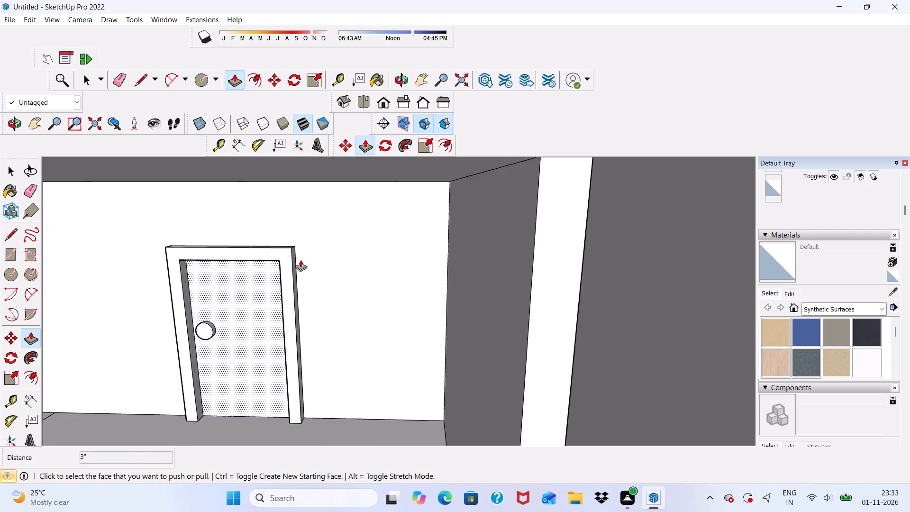
scroll(300, 260, down, 9)
middle_drag(358, 292, 343, 288)
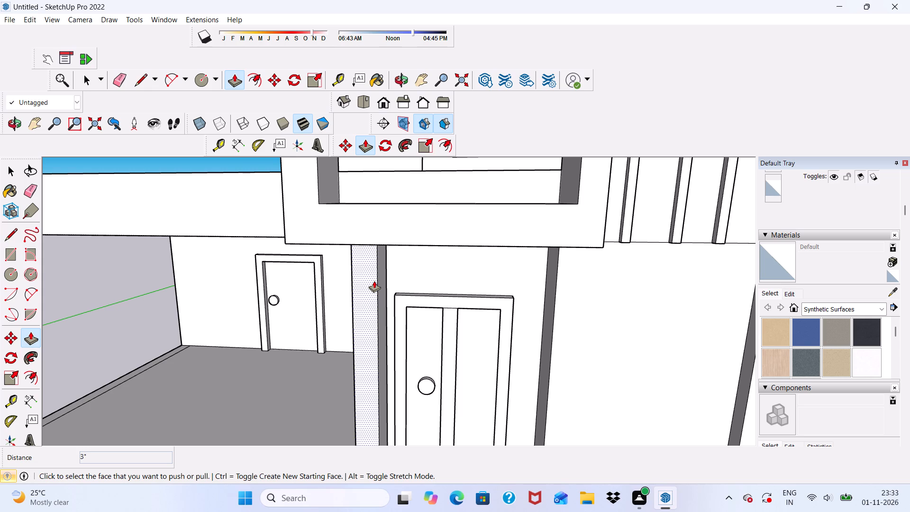
scroll(379, 315, down, 5)
middle_drag(379, 329, 426, 294)
scroll(386, 292, down, 6)
middle_drag(323, 344, 435, 337)
scroll(420, 306, up, 7)
scroll(407, 280, down, 1)
middle_drag(412, 300, 292, 237)
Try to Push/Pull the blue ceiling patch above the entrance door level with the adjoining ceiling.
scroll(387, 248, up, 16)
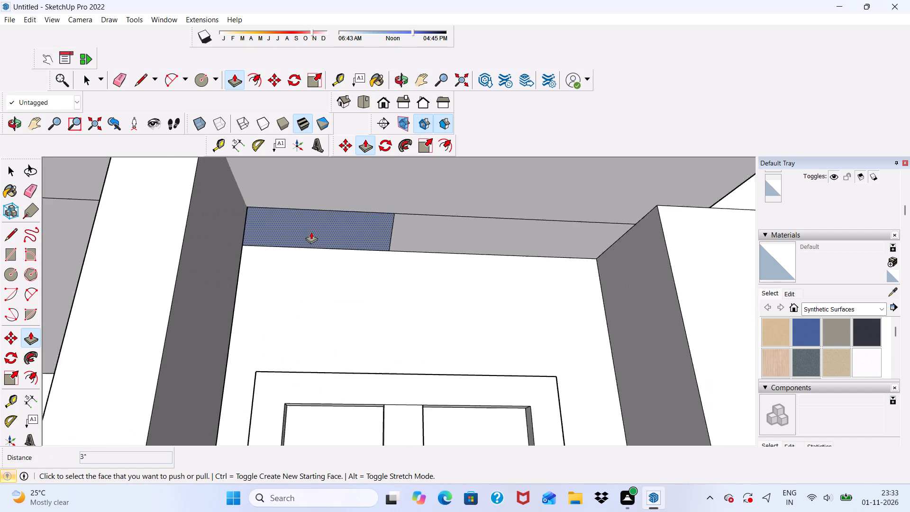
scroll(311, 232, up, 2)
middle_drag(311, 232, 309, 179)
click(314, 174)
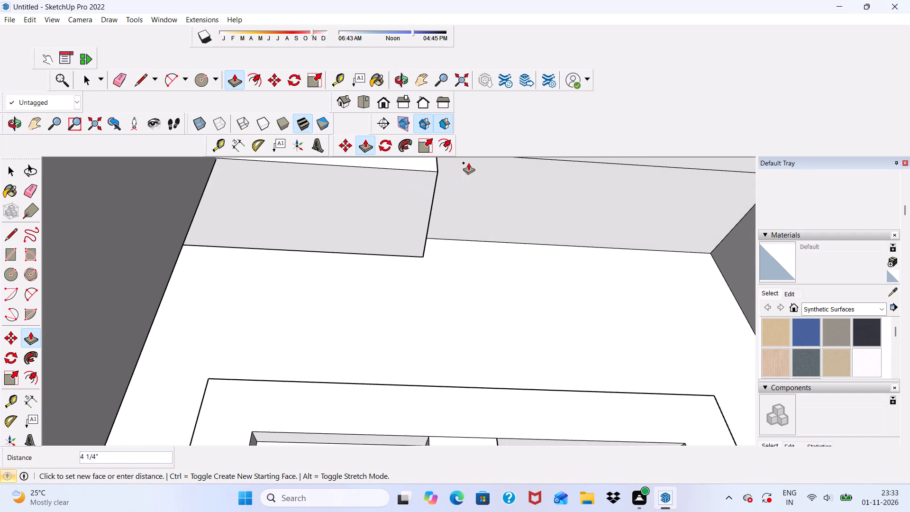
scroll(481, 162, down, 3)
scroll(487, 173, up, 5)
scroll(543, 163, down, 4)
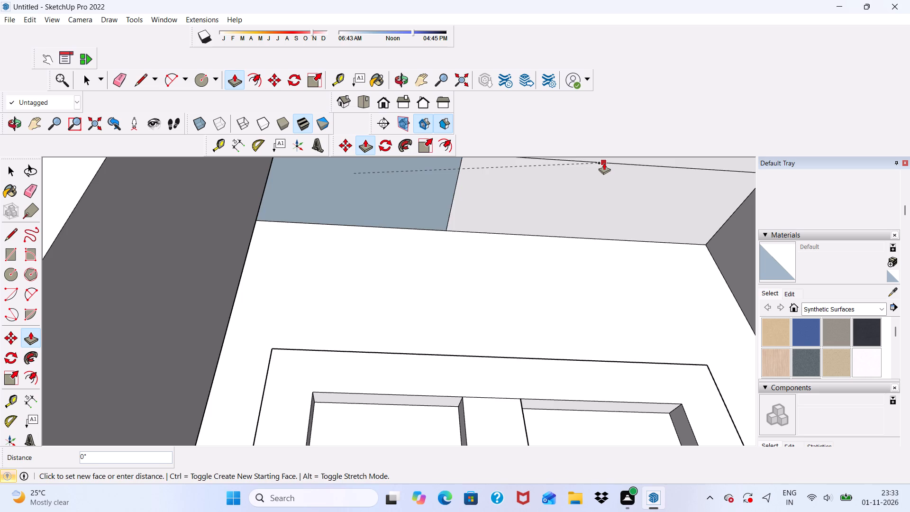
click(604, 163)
Erase the dividing edge in the ceiling strip above the entrance door and the edge between that strip and the balcony underside.
scroll(505, 191, down, 8)
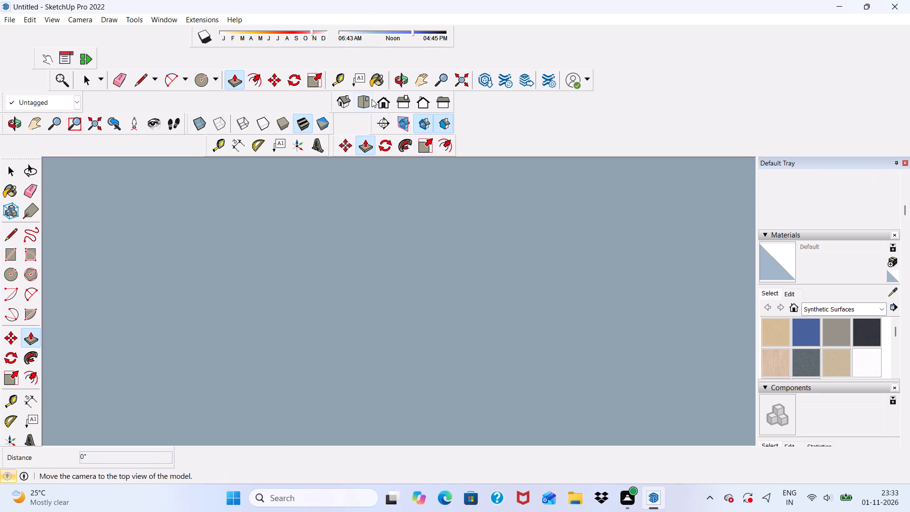
click(383, 104)
scroll(380, 168, down, 17)
middle_drag(418, 258, 423, 256)
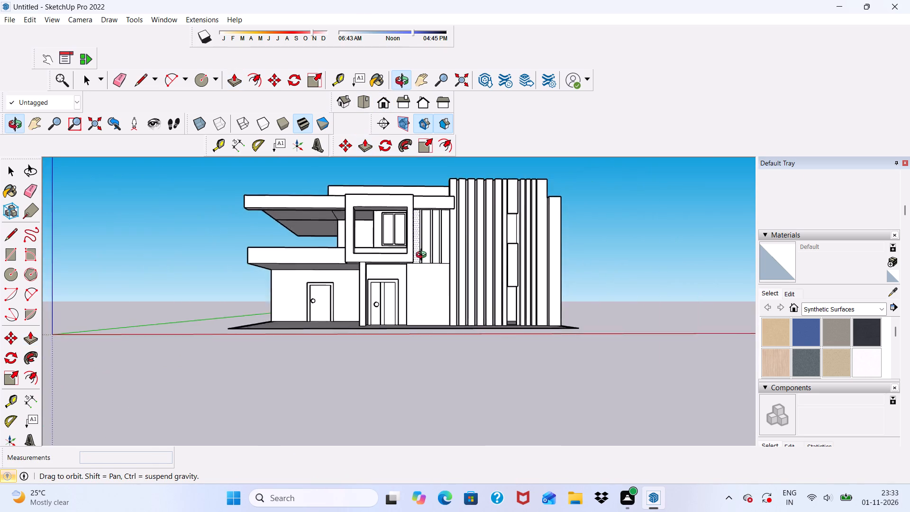
middle_drag(423, 256, 410, 161)
scroll(409, 162, up, 6)
scroll(390, 247, down, 1)
scroll(387, 262, up, 7)
middle_click(375, 294)
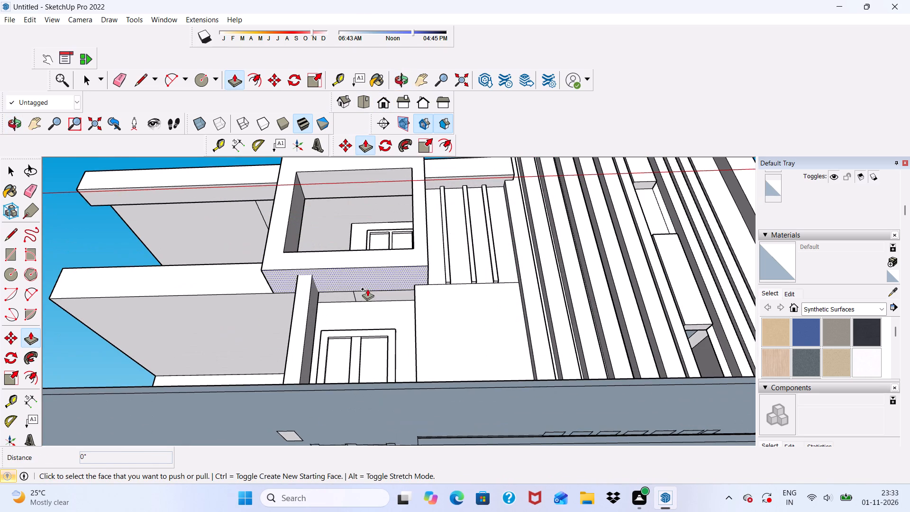
click(120, 75)
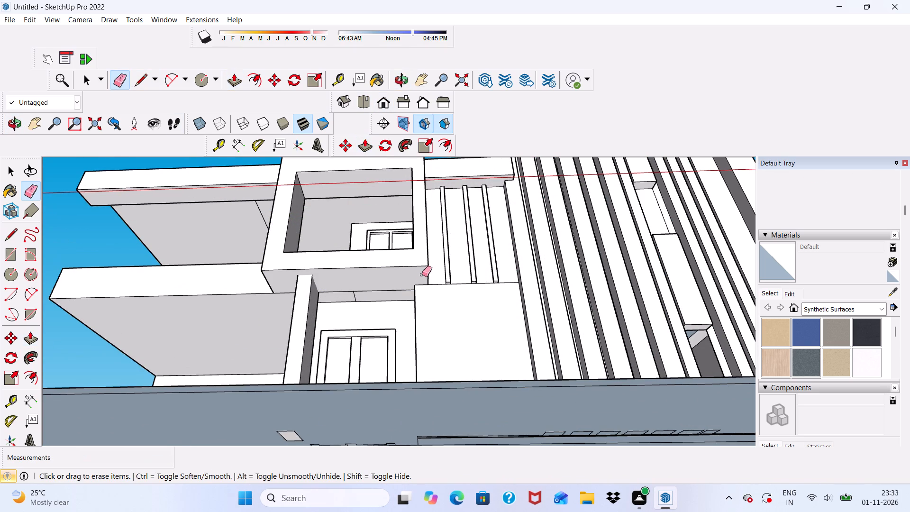
scroll(396, 313, up, 5)
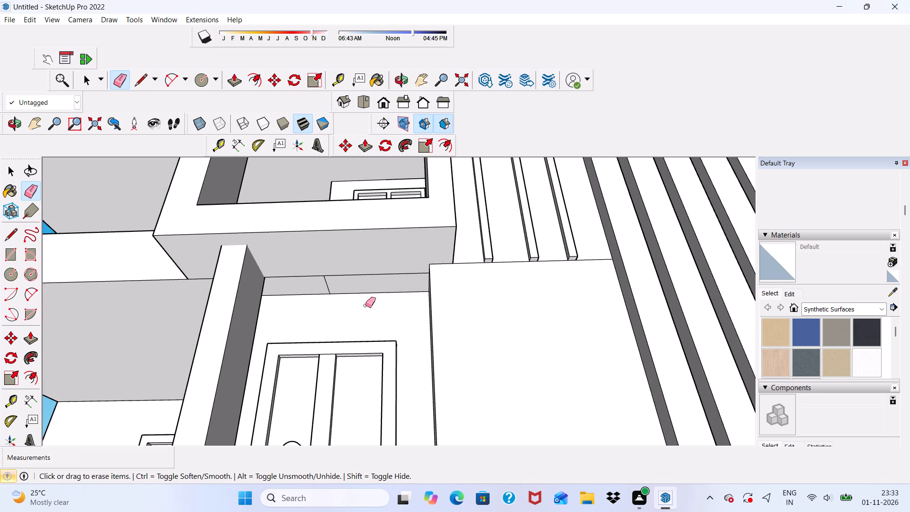
scroll(353, 311, up, 6)
drag(303, 272, 318, 272)
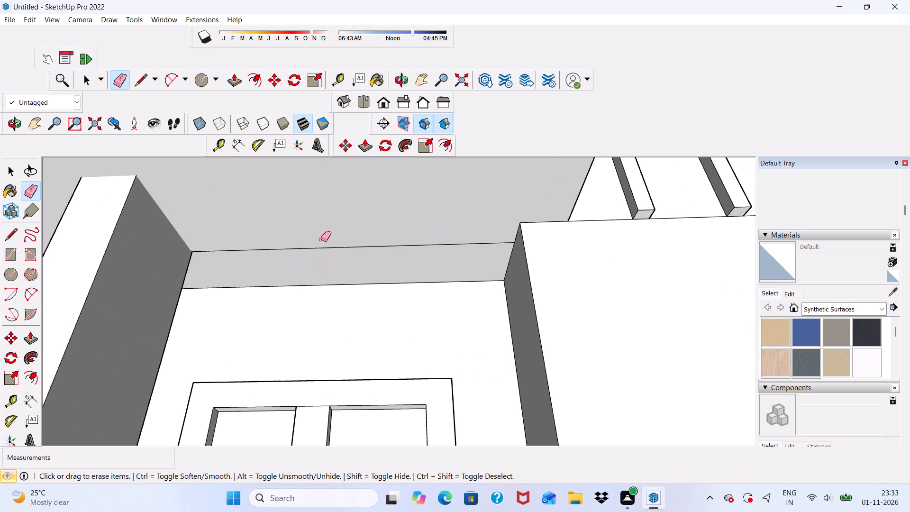
drag(321, 239, 323, 248)
Examine the cleaned entrance ceiling and the whole house from close up, the front and above.
scroll(287, 228, down, 6)
middle_drag(366, 234, 373, 309)
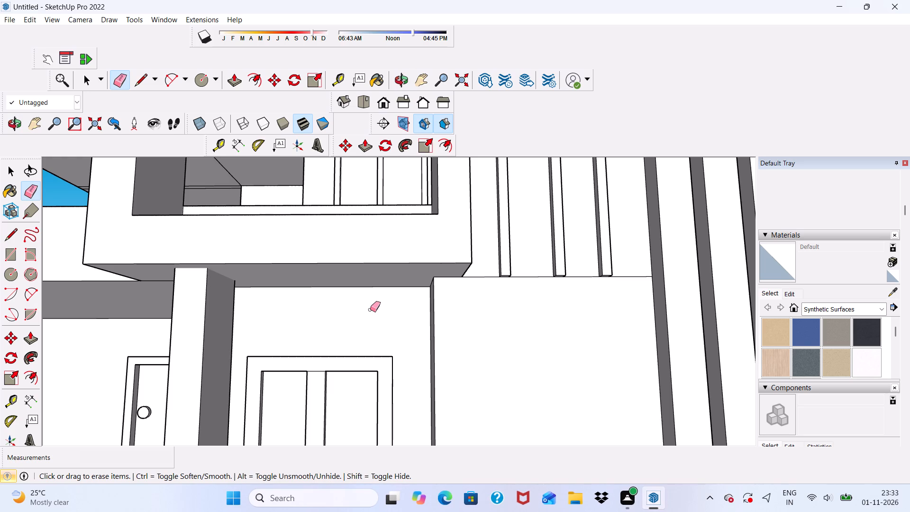
scroll(341, 240, down, 2)
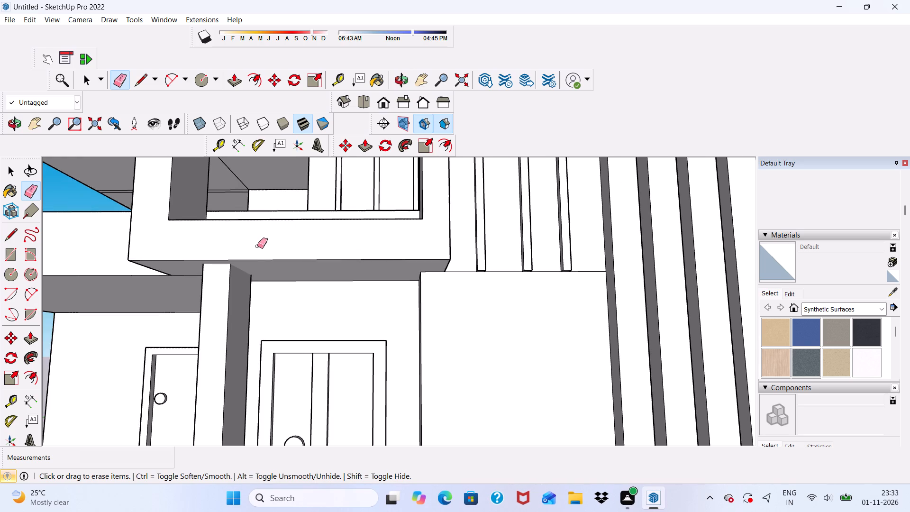
middle_drag(258, 251, 220, 328)
scroll(257, 278, down, 12)
middle_drag(176, 242, 320, 238)
scroll(308, 226, up, 1)
scroll(247, 233, down, 5)
middle_drag(246, 261, 188, 274)
scroll(240, 231, down, 4)
middle_drag(288, 273, 273, 225)
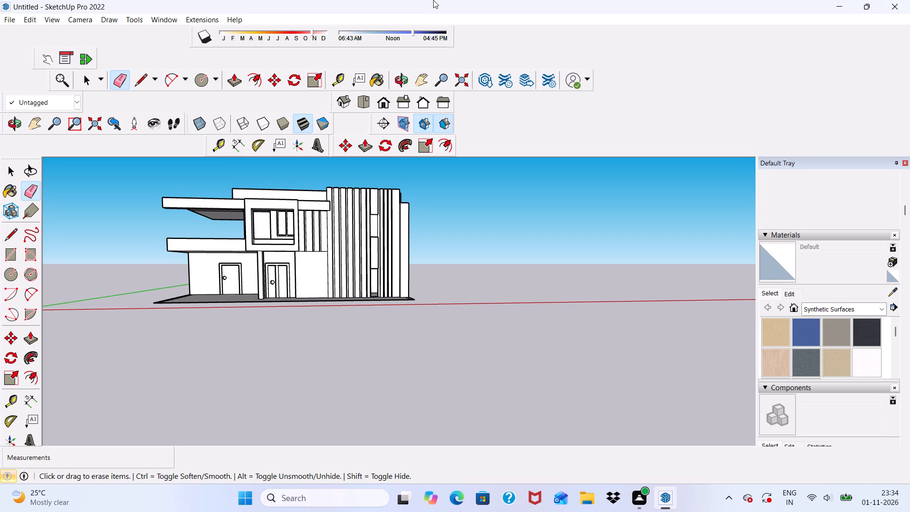
scroll(466, 0, down, 4)
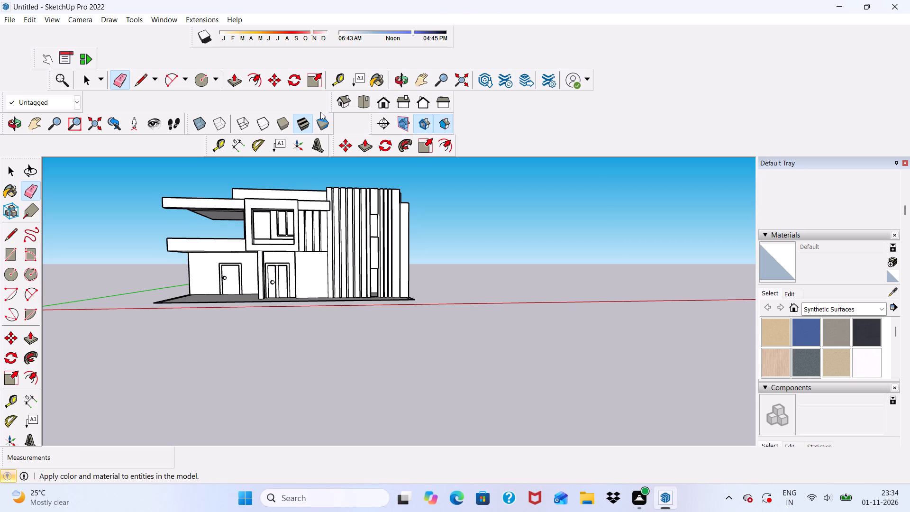
scroll(347, 155, down, 3)
middle_drag(346, 156, 330, 175)
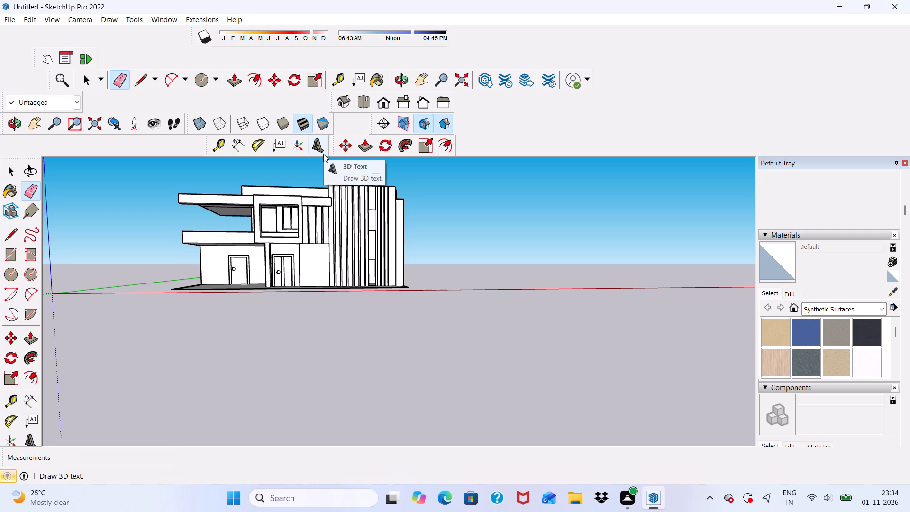
scroll(287, 137, down, 4)
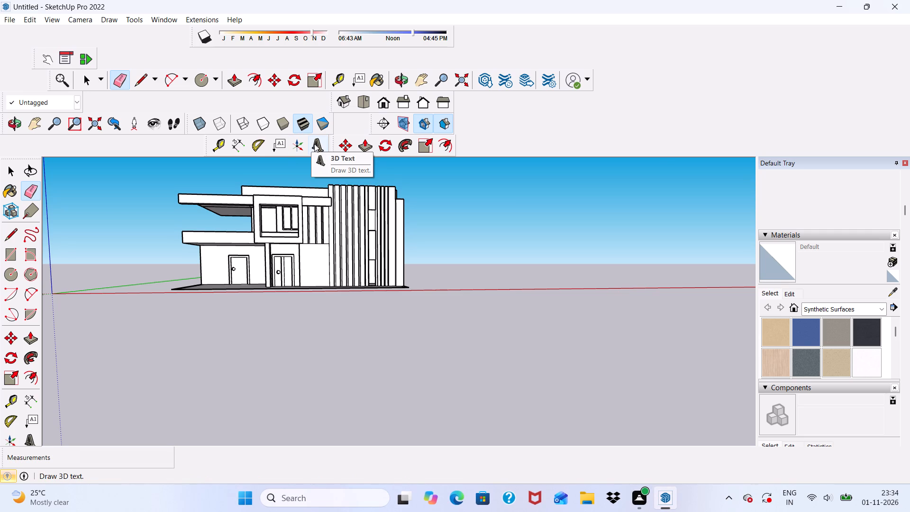
scroll(326, 93, down, 5)
scroll(209, 270, up, 6)
scroll(210, 267, down, 3)
middle_drag(226, 269, 210, 325)
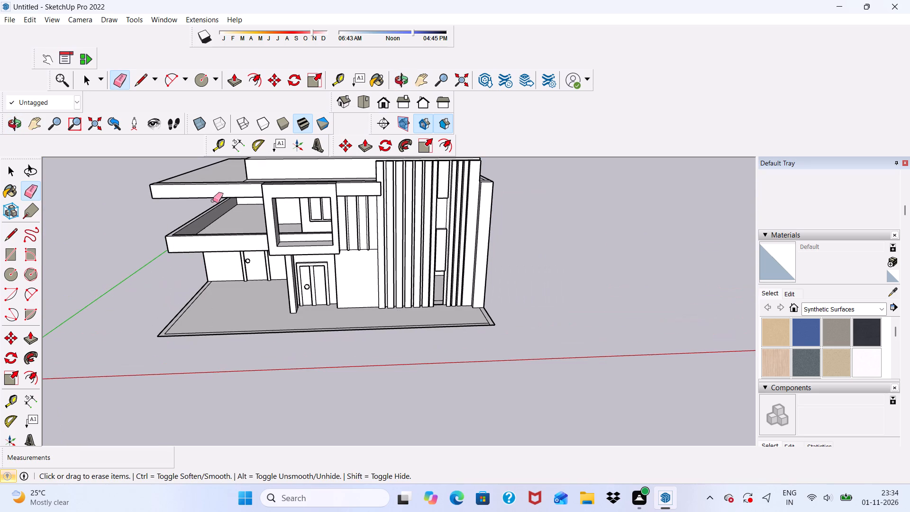
Draw a rectangle about 2' 2" by 2' 1" on the ground-floor slab, starting on its outer side edge and crossing the border line.
key(space)
scroll(139, 131, down, 1)
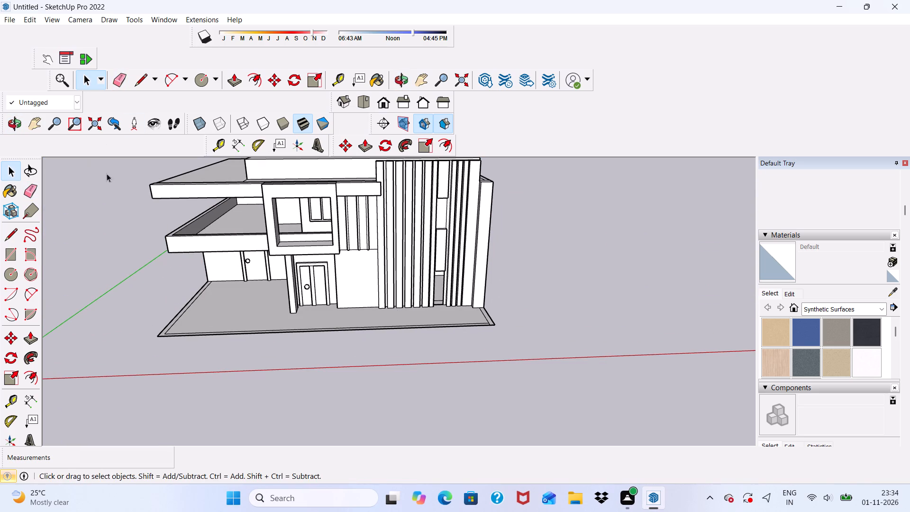
scroll(212, 307, down, 1)
middle_drag(219, 318, 226, 342)
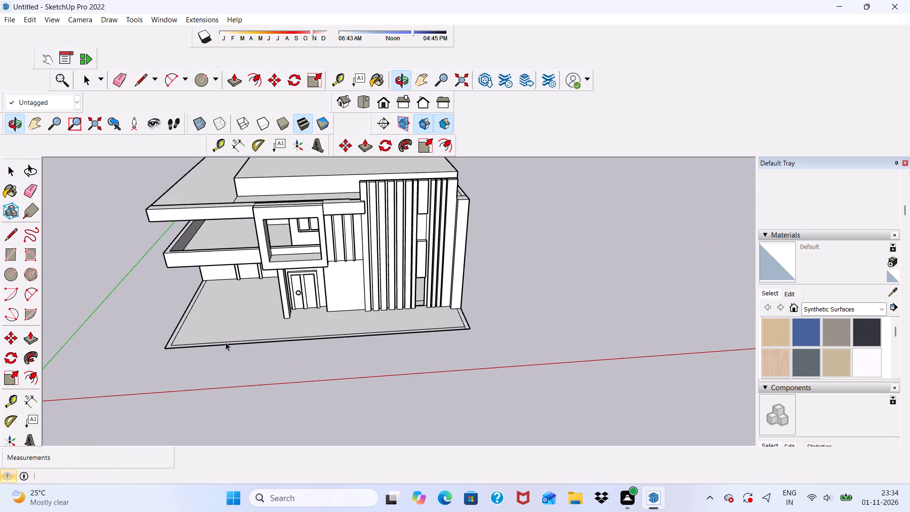
scroll(235, 310, down, 3)
middle_drag(241, 320, 237, 347)
scroll(181, 202, up, 2)
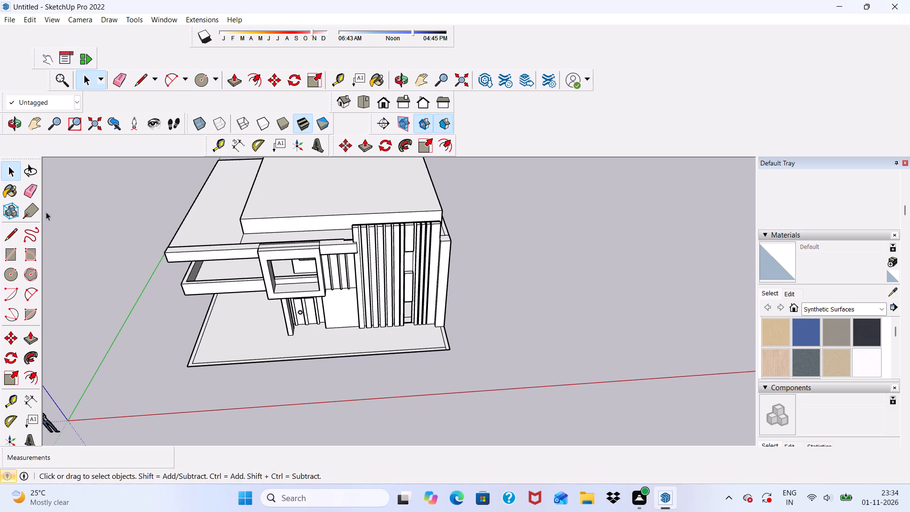
click(3, 251)
scroll(164, 343, down, 1)
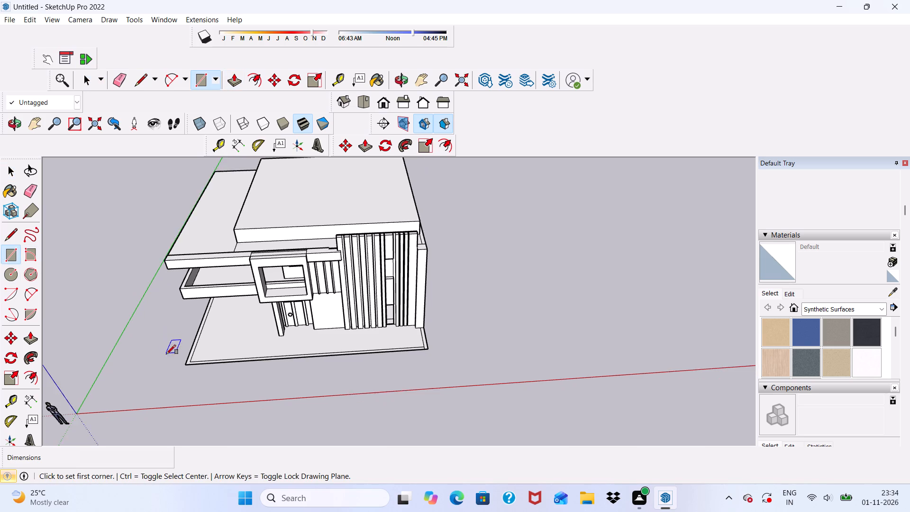
scroll(187, 358, up, 20)
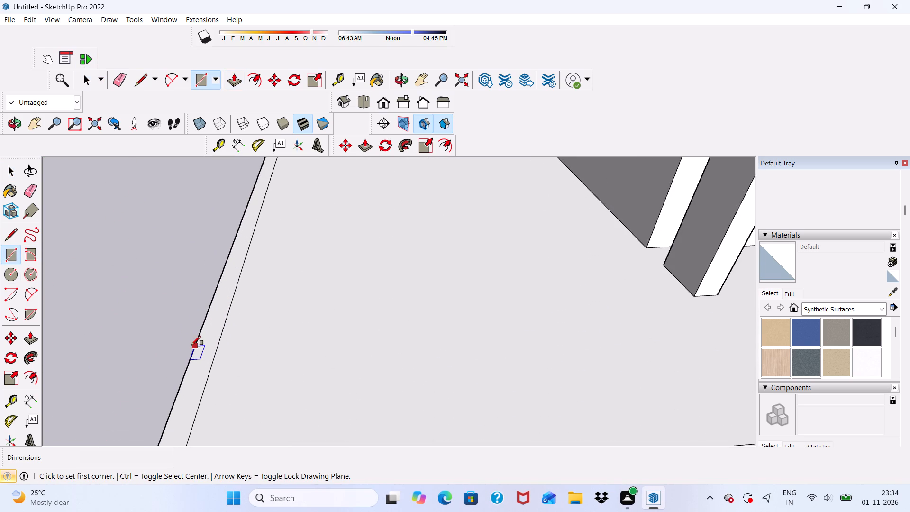
click(191, 345)
scroll(218, 337, down, 5)
scroll(250, 304, down, 2)
scroll(244, 362, up, 4)
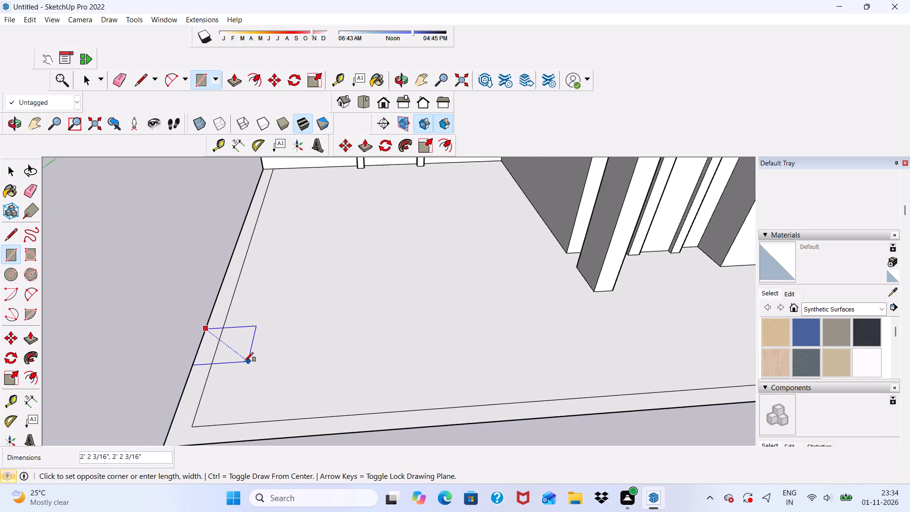
scroll(244, 362, up, 7)
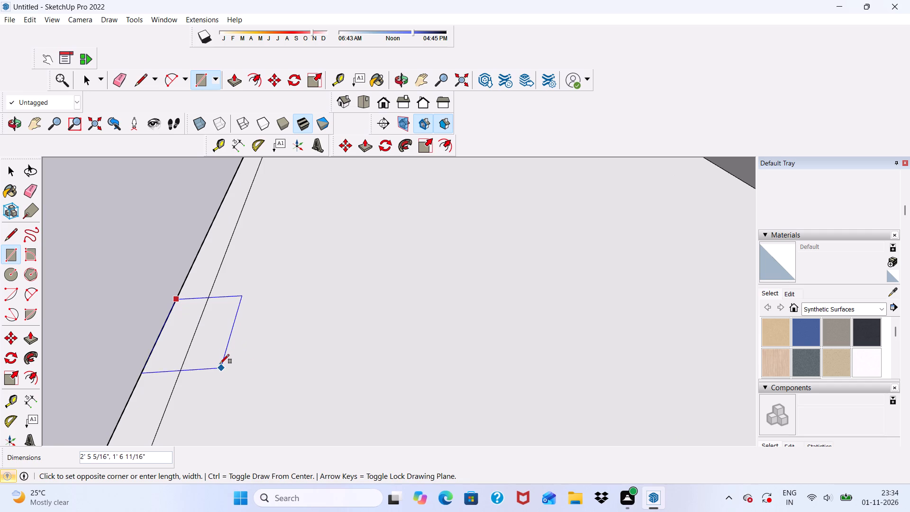
scroll(220, 364, down, 5)
scroll(227, 323, down, 9)
scroll(274, 331, up, 5)
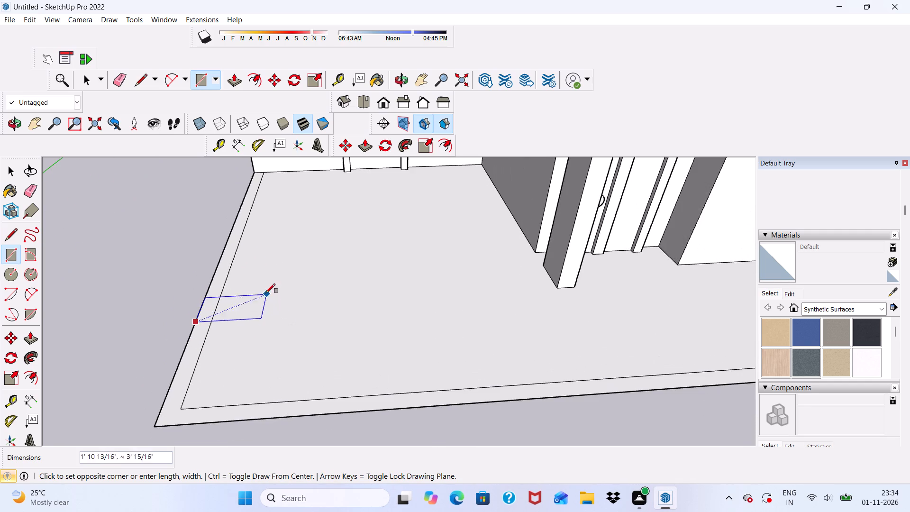
scroll(267, 289, up, 4)
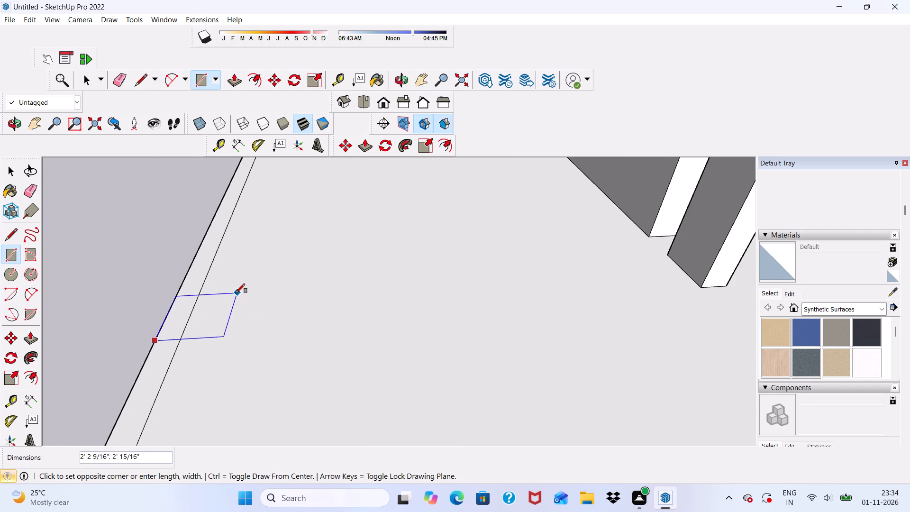
click(235, 293)
Erase the slab border line segment that crosses the inside of the new rectangle.
scroll(231, 292, down, 6)
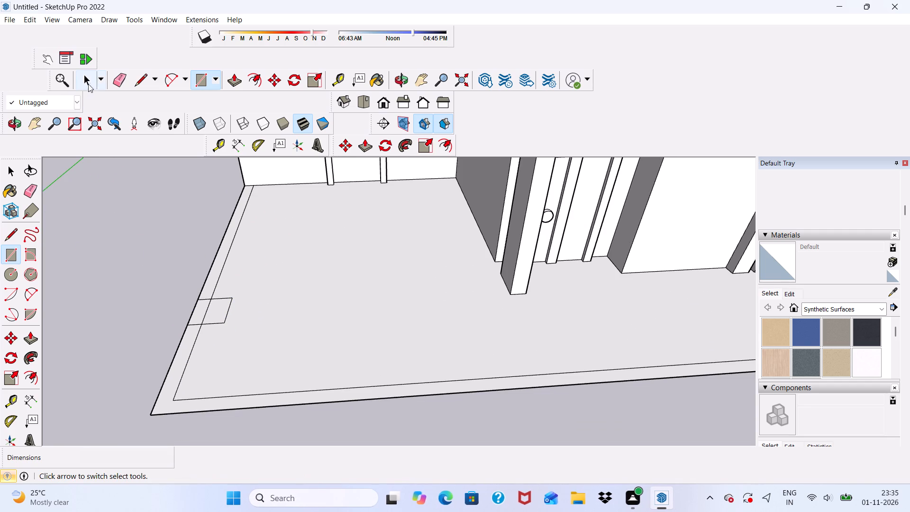
click(112, 79)
scroll(201, 319, up, 4)
drag(201, 316, 211, 317)
scroll(214, 313, down, 2)
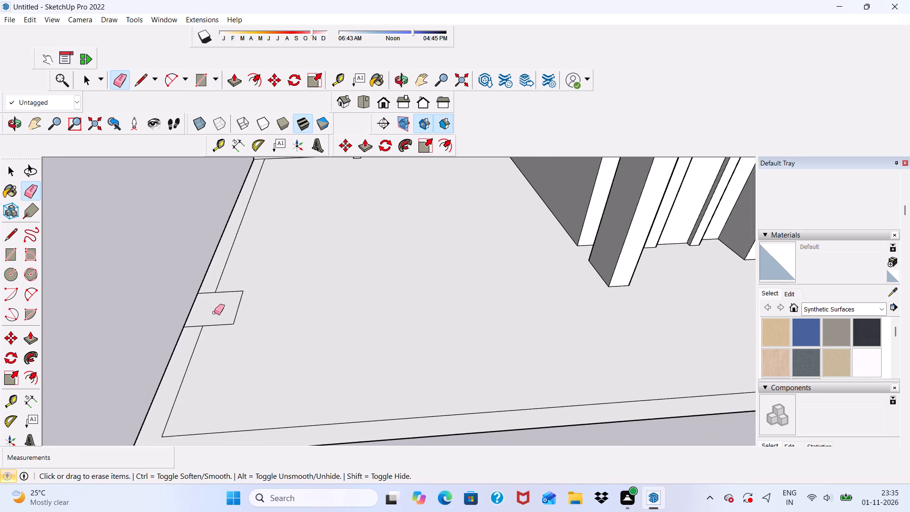
scroll(214, 312, down, 4)
key(space)
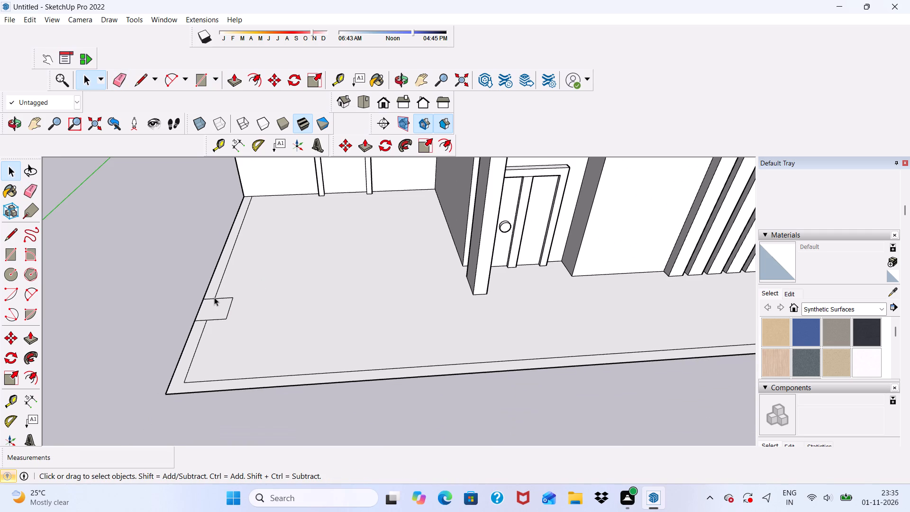
Copy the rectangle along the slab's side edge towards the house, about 8' 8 5/8" away.
scroll(214, 297, up, 1)
double_click(217, 312)
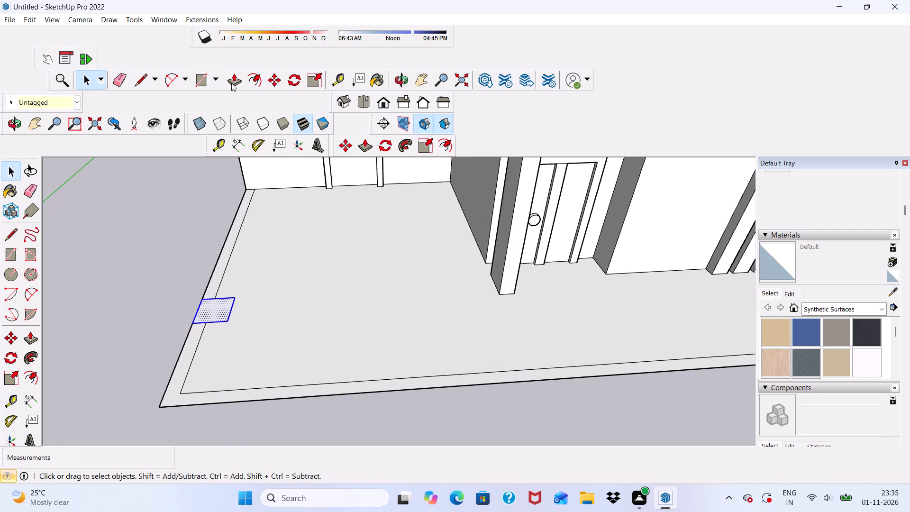
click(267, 78)
click(221, 309)
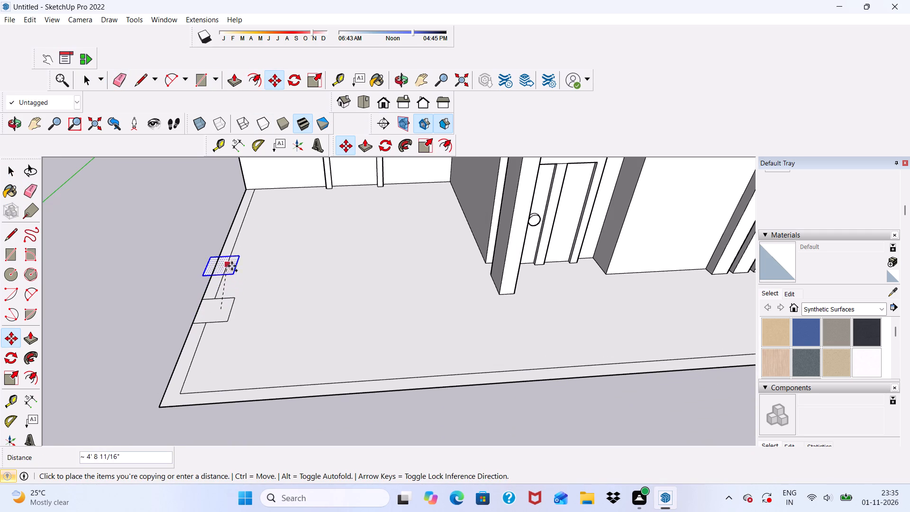
scroll(235, 263, up, 4)
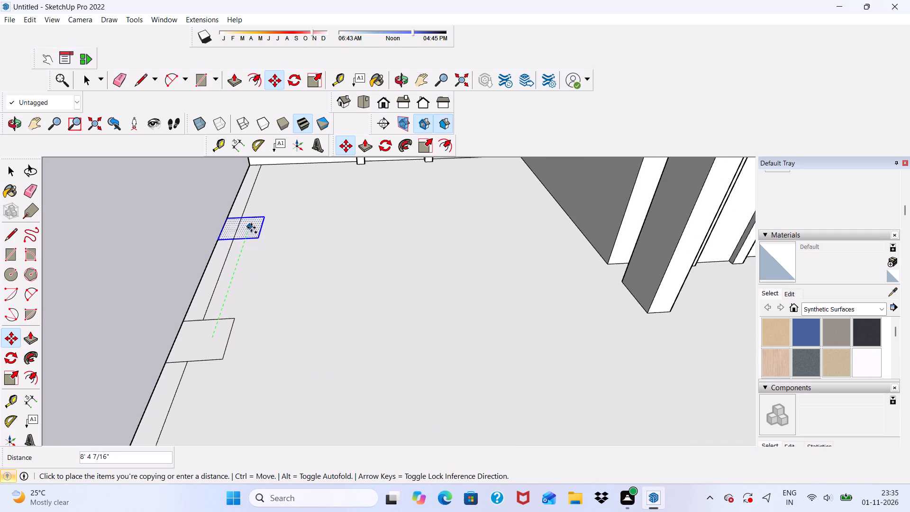
click(251, 224)
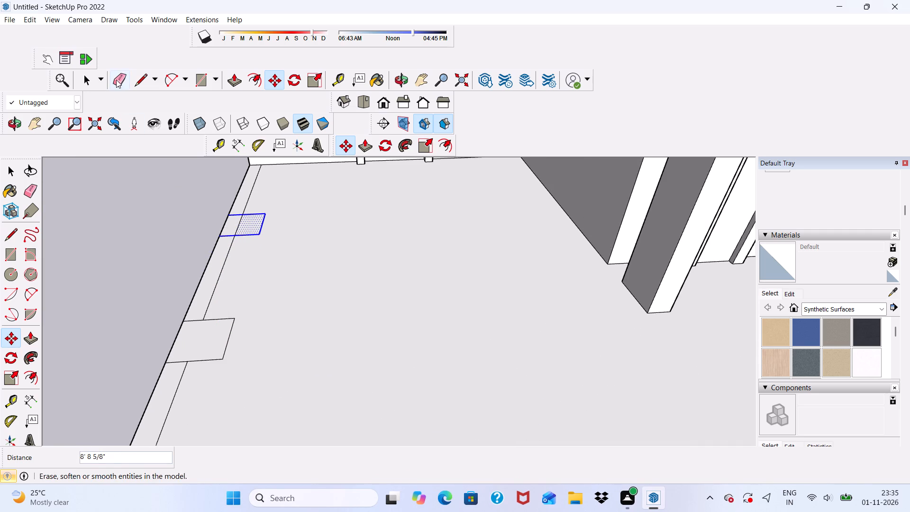
Erase the slab border line segment crossing the inside of the copied rectangle.
click(116, 80)
scroll(228, 209, up, 3)
drag(233, 226, 239, 227)
click(241, 223)
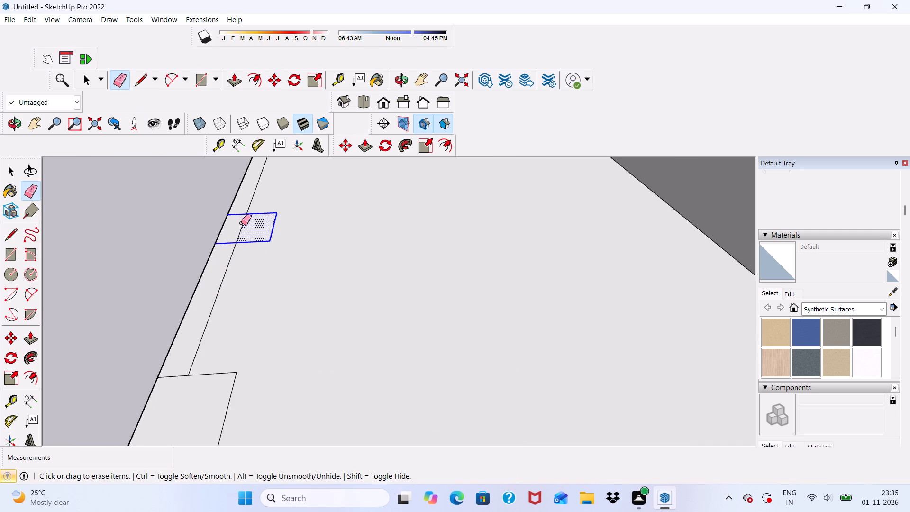
click(242, 229)
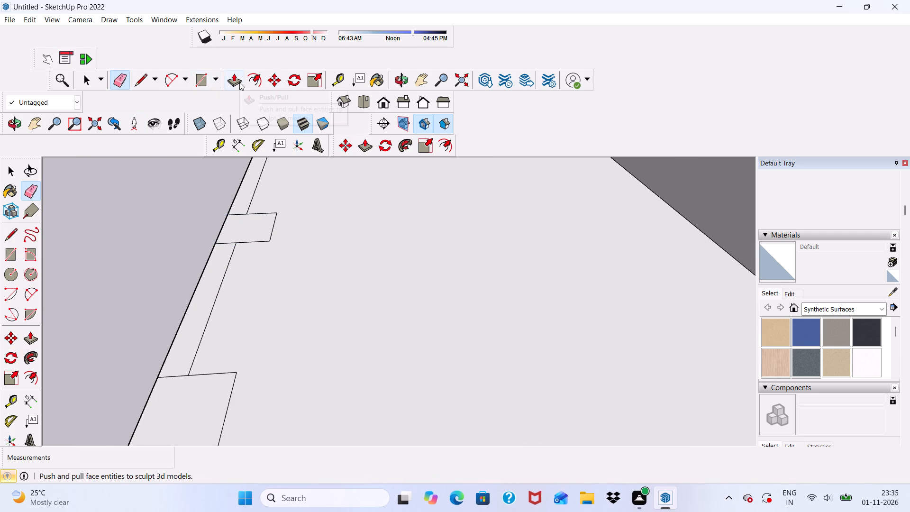
Push/Pull the copied rectangle up 10' to the underside of the balcony as a supporting column.
click(239, 82)
scroll(255, 238, up, 1)
click(253, 223)
scroll(236, 198, down, 14)
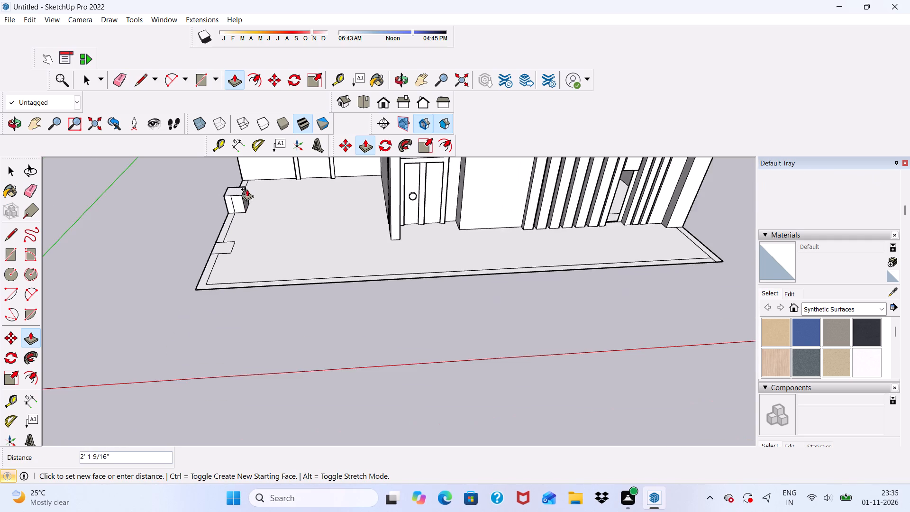
scroll(247, 189, down, 10)
scroll(276, 157, down, 4)
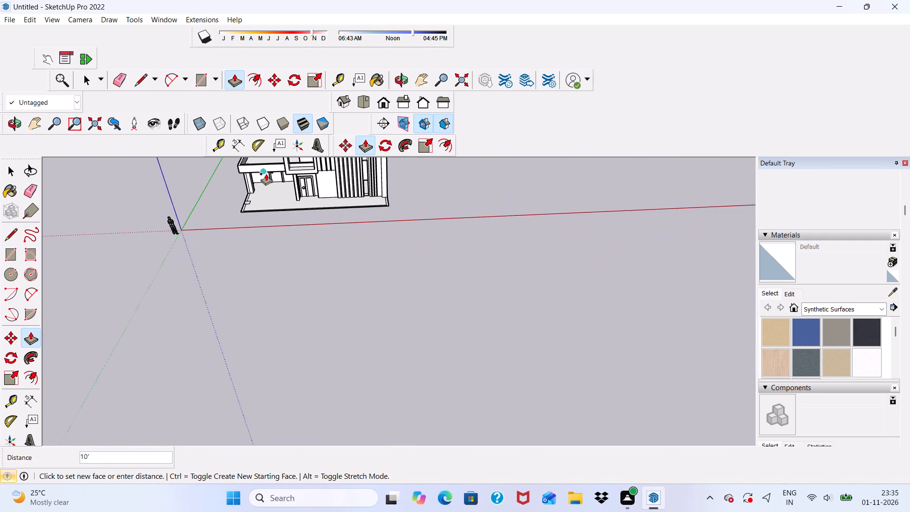
middle_drag(262, 188, 515, 162)
scroll(274, 248, up, 5)
scroll(196, 264, up, 5)
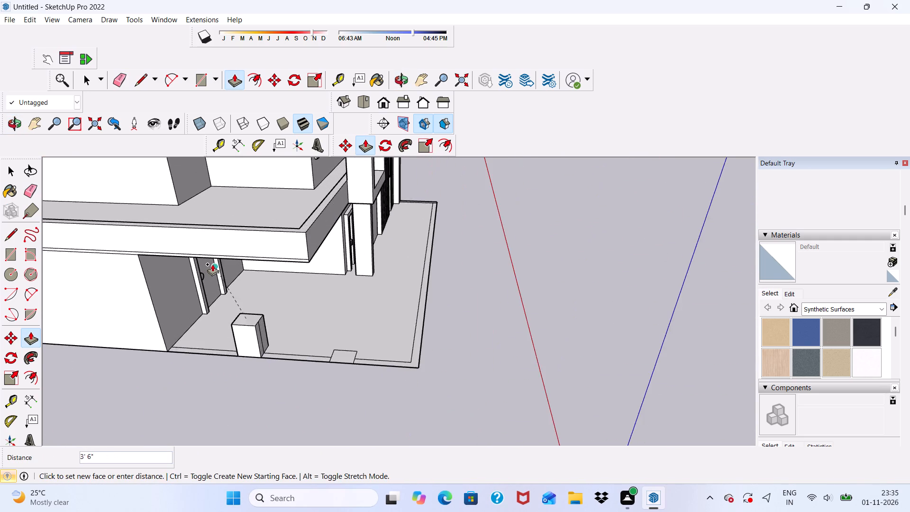
scroll(213, 264, up, 5)
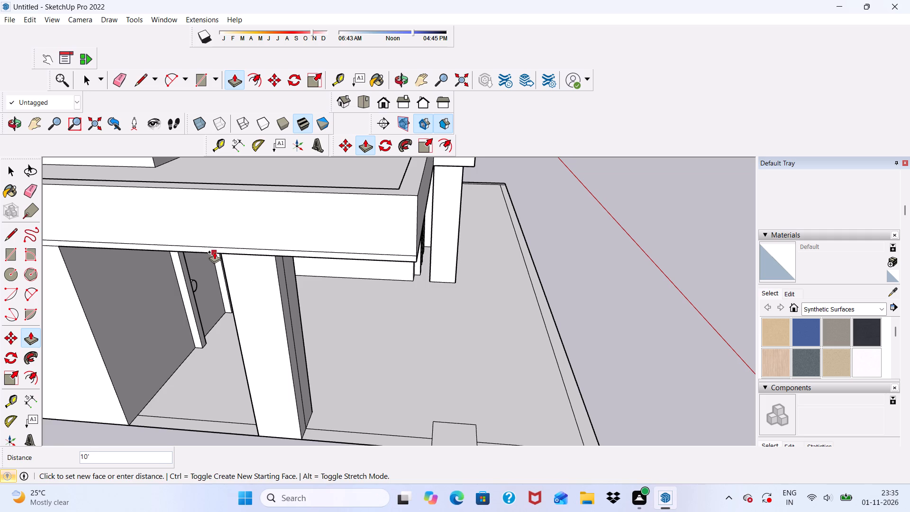
click(214, 252)
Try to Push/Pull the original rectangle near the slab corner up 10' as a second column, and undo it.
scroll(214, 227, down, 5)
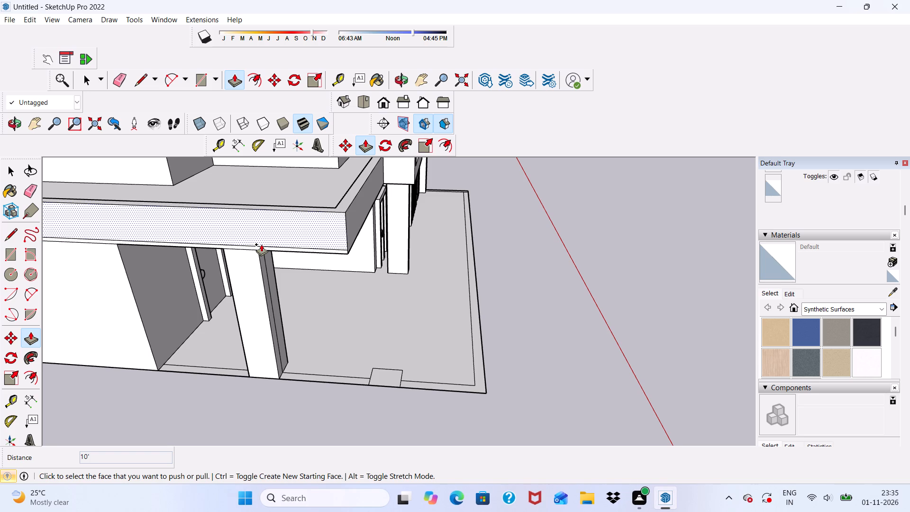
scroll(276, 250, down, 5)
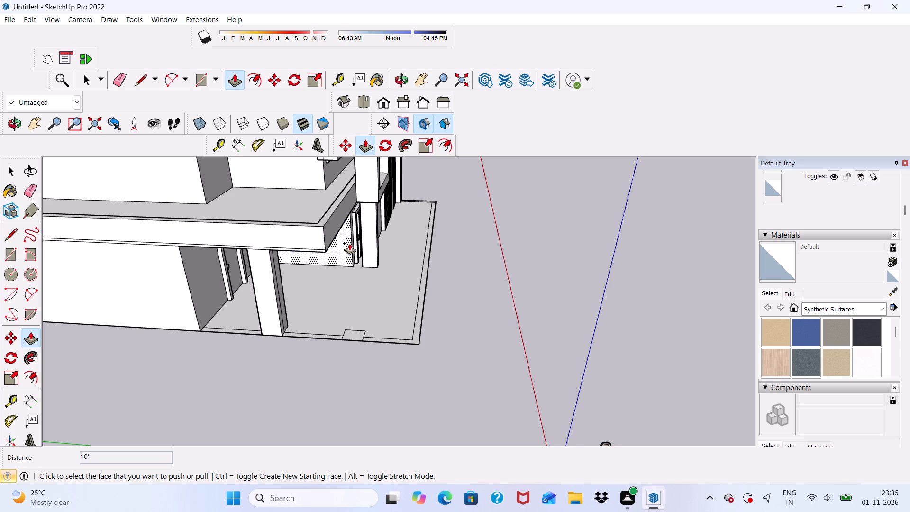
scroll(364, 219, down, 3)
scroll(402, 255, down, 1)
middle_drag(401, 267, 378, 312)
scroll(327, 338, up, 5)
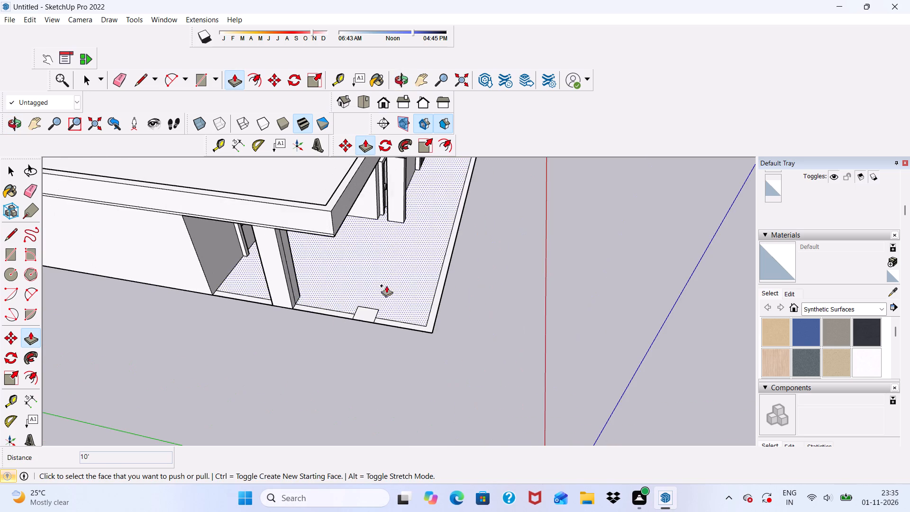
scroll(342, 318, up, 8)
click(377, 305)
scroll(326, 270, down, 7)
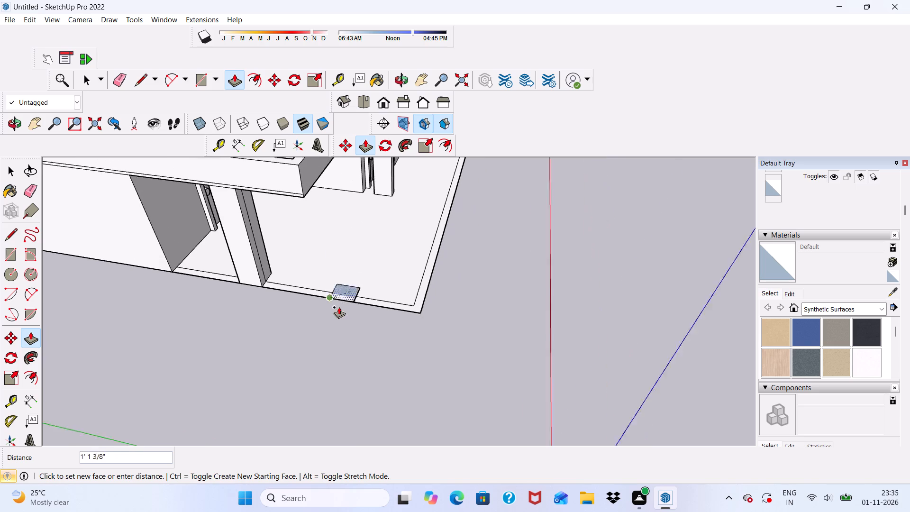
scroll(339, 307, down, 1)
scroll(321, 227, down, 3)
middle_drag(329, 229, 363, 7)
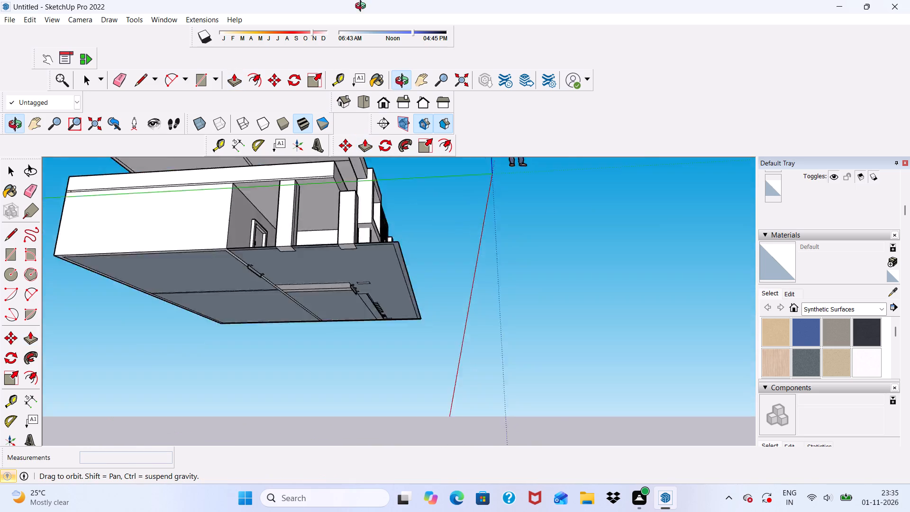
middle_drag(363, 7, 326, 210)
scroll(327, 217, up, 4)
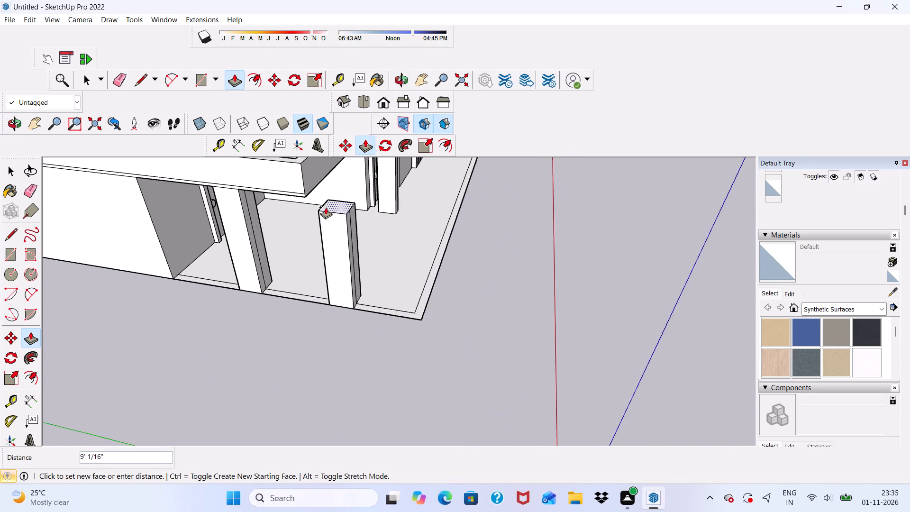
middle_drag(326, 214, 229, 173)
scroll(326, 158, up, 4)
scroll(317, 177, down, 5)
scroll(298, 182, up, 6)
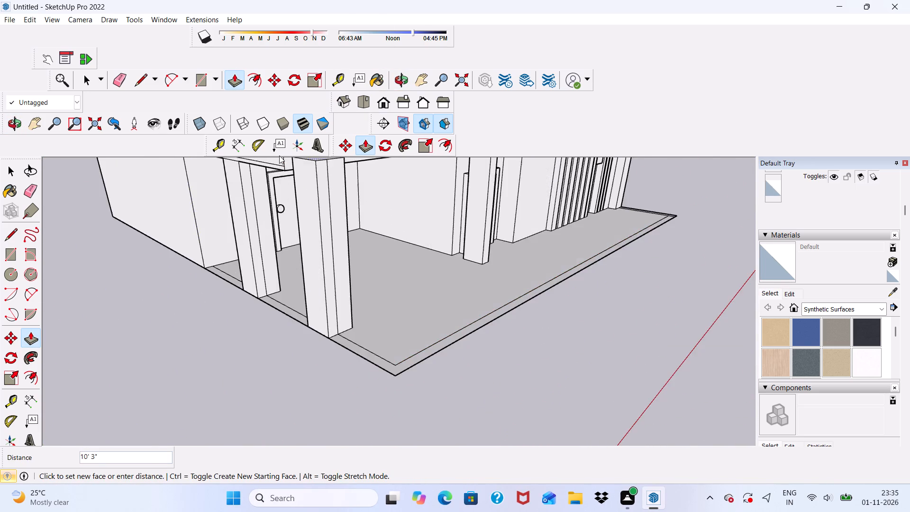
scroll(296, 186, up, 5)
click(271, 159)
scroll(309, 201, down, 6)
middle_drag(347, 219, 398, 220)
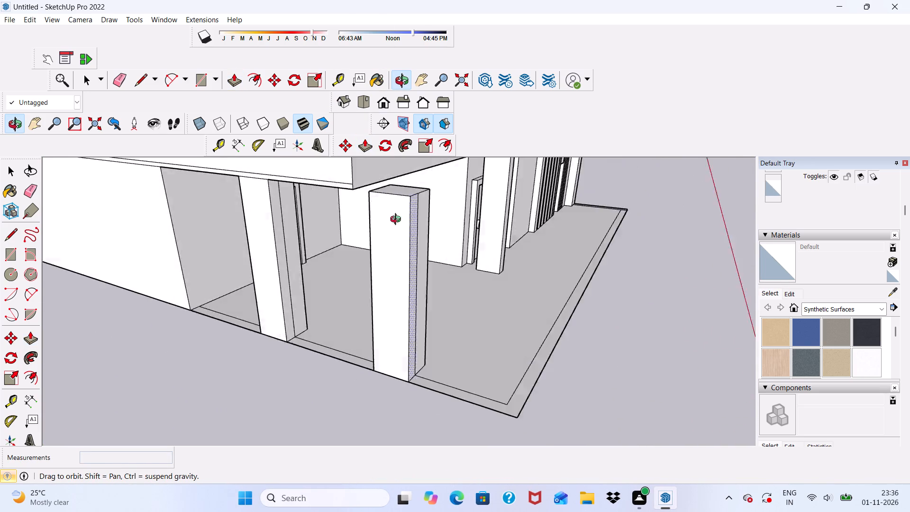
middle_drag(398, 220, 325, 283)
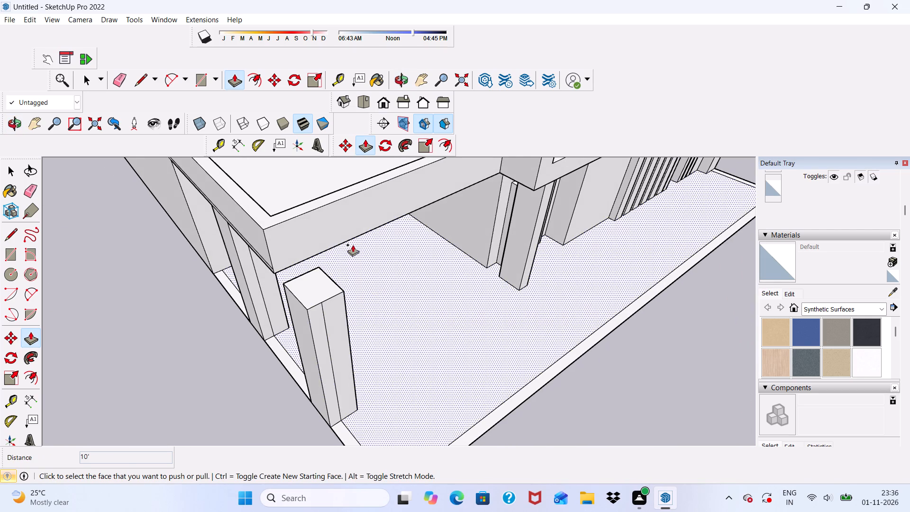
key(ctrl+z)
Move the original rectangle along the slab's side edge, away from the corner and closer to the new column.
middle_drag(322, 306, 479, 236)
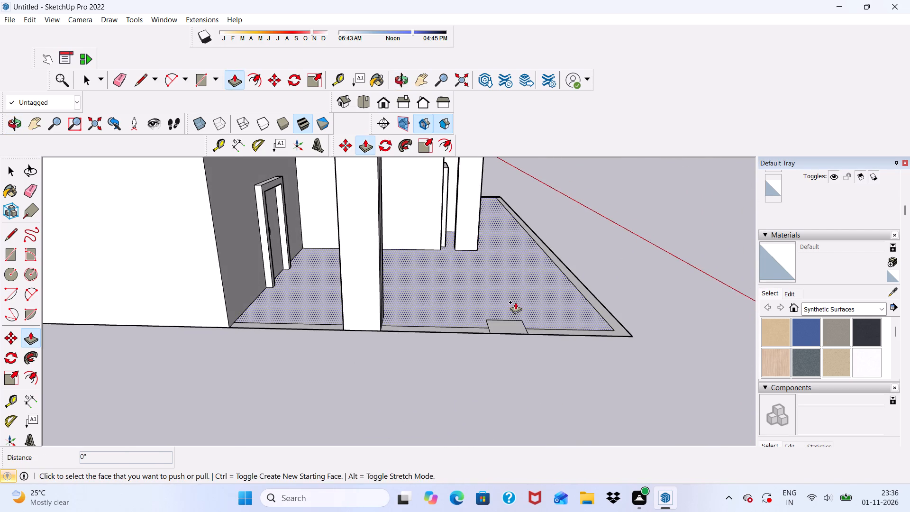
key(space)
scroll(505, 325, up, 6)
double_click(502, 328)
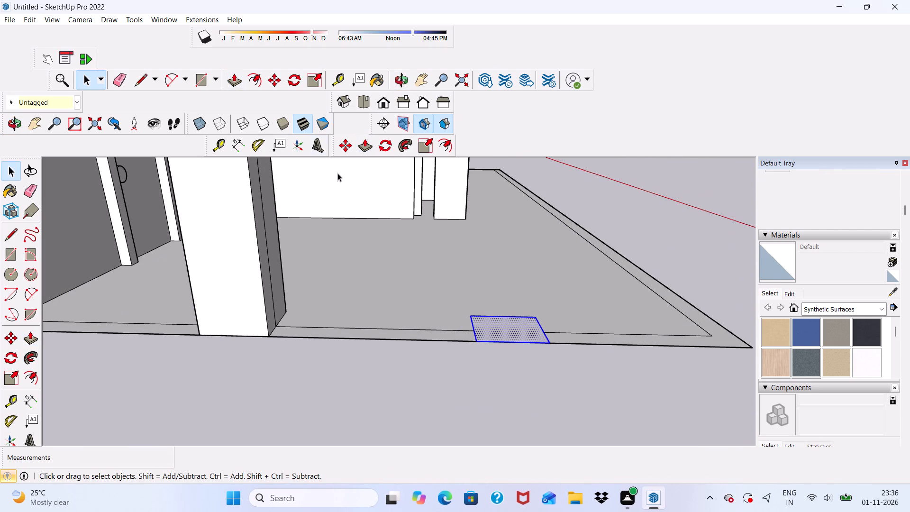
click(274, 79)
scroll(489, 331, up, 2)
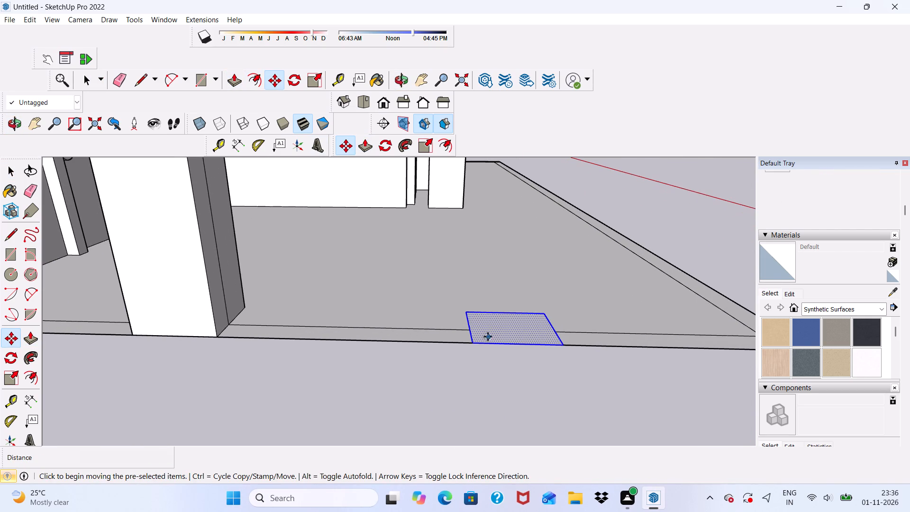
click(482, 333)
click(410, 327)
scroll(357, 322, down, 4)
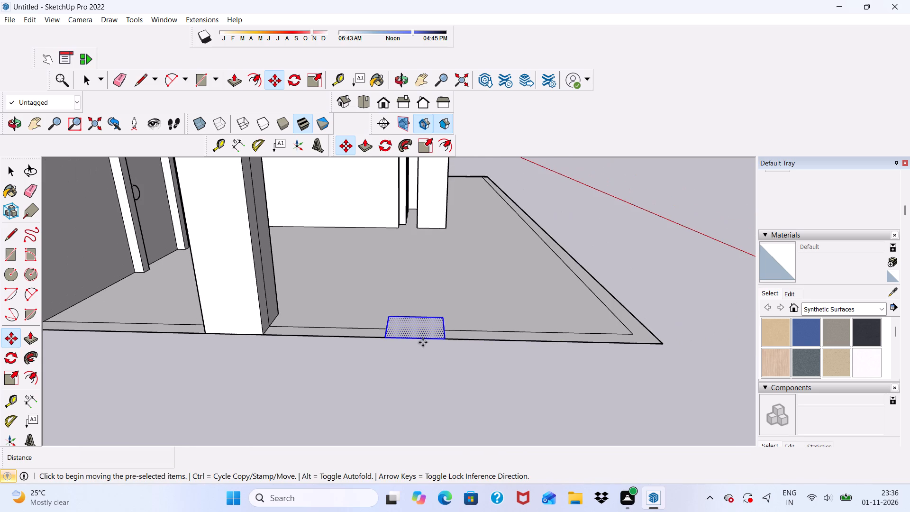
Examine the house from the side and front to check where the rectangle sits on the slab relative to the balcony.
scroll(401, 296, down, 5)
middle_drag(391, 321, 418, 342)
scroll(422, 346, up, 3)
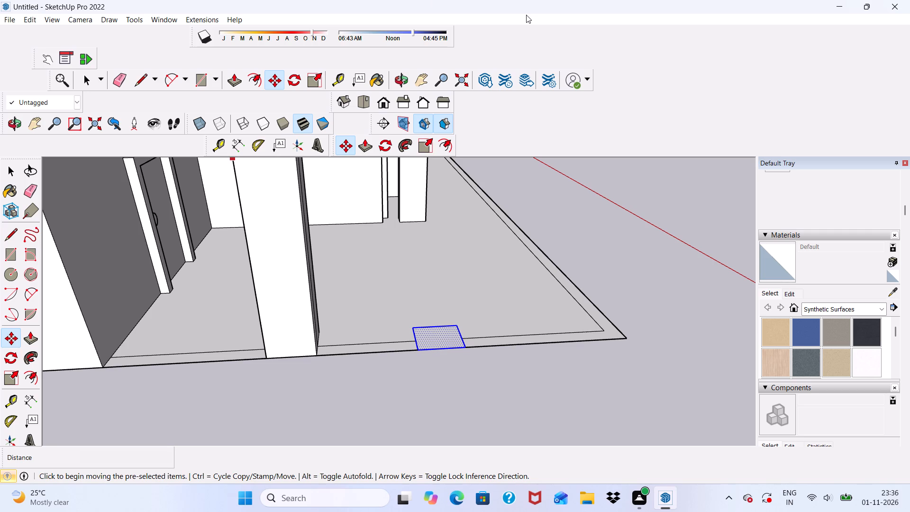
scroll(555, 27, down, 1)
scroll(600, 23, down, 4)
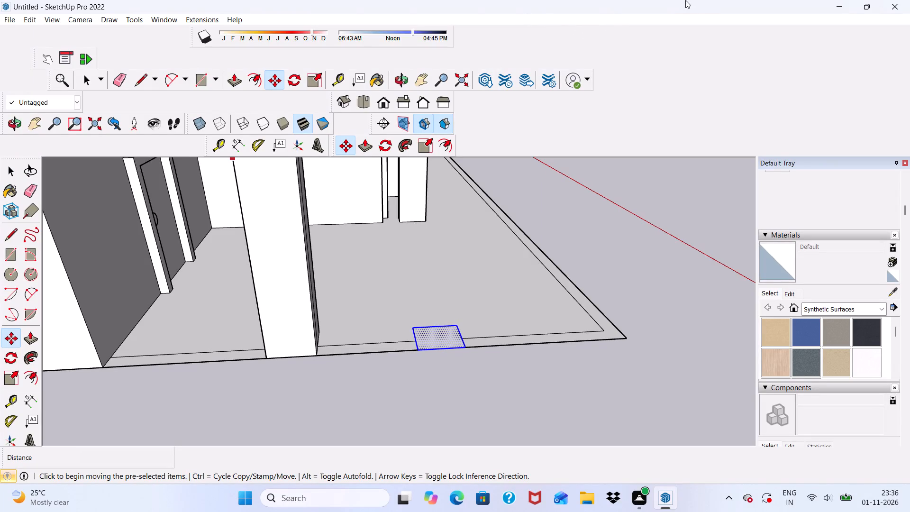
scroll(690, 0, down, 1)
scroll(511, 241, down, 2)
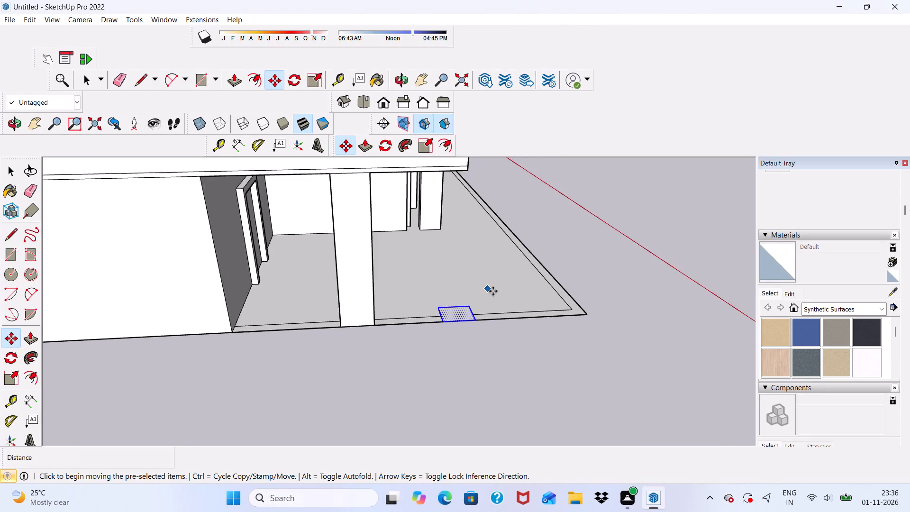
scroll(493, 291, down, 2)
middle_drag(495, 293, 174, 281)
scroll(296, 241, down, 12)
middle_drag(429, 274, 429, 238)
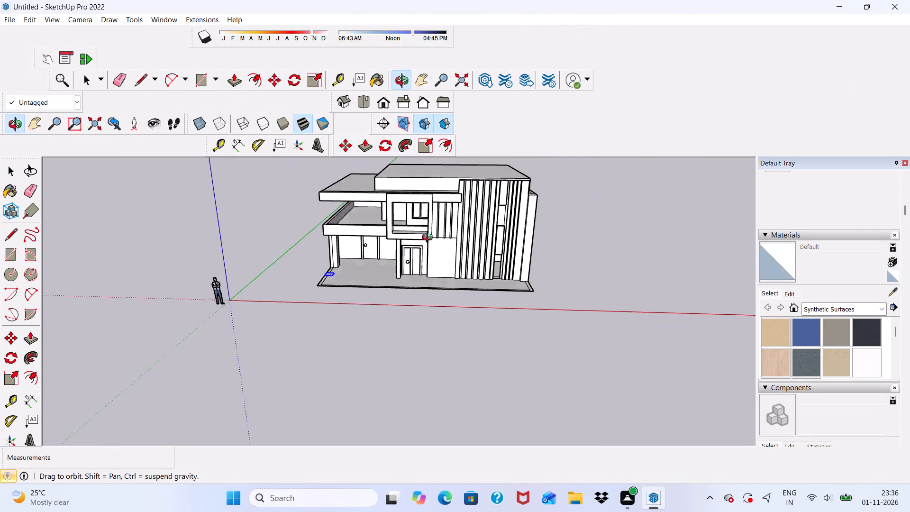
middle_drag(429, 238, 428, 201)
scroll(428, 199, up, 6)
scroll(390, 223, down, 3)
scroll(378, 298, up, 1)
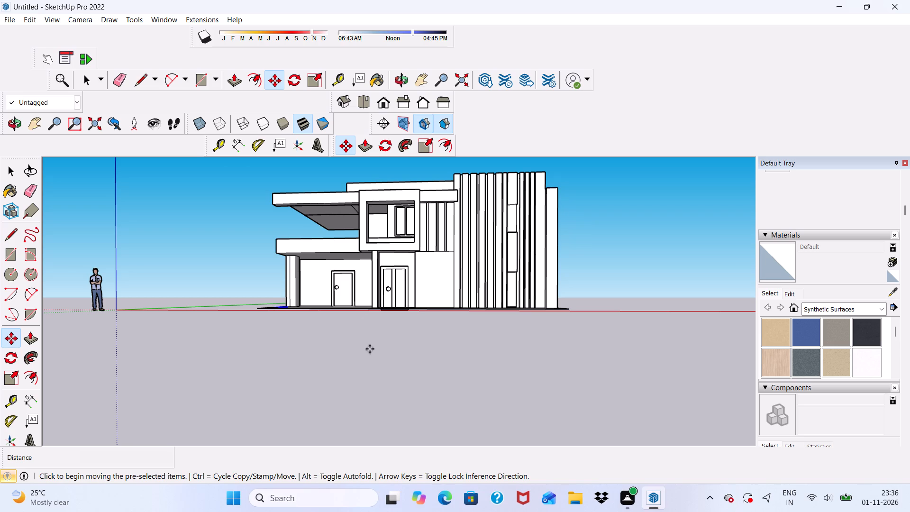
scroll(403, 258, down, 3)
scroll(396, 256, up, 7)
scroll(357, 237, down, 1)
middle_drag(357, 237, 273, 291)
scroll(242, 318, up, 2)
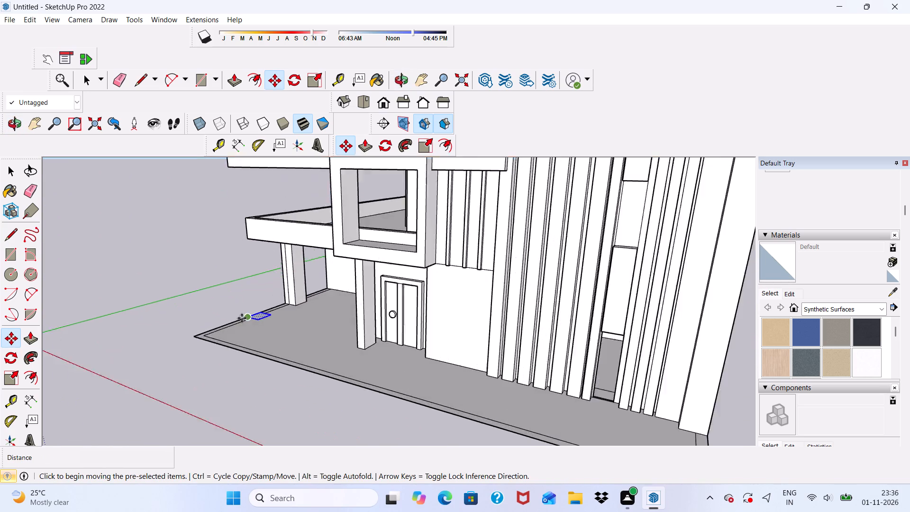
Undo the rectangle's recent move along the slab edge and the extrusion of the neighbouring column.
scroll(242, 318, up, 13)
click(273, 315)
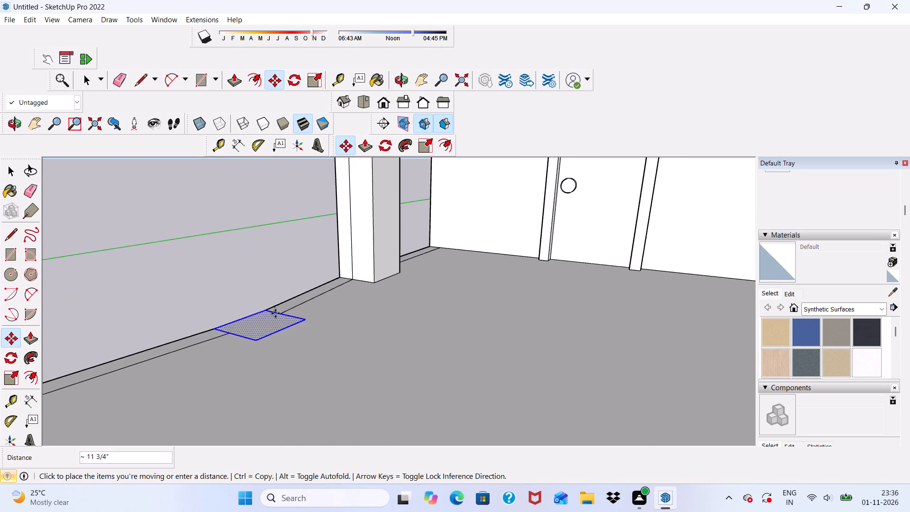
key(ctrl+z)
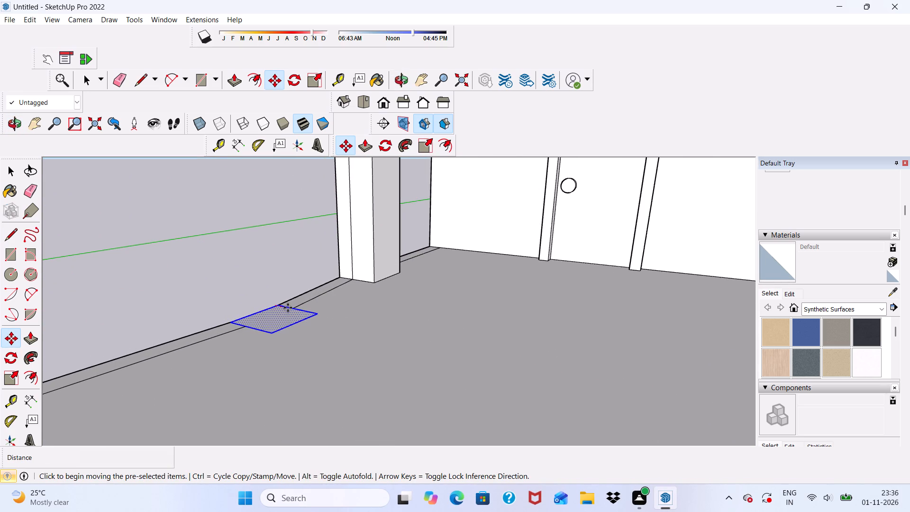
key(ctrl+z)
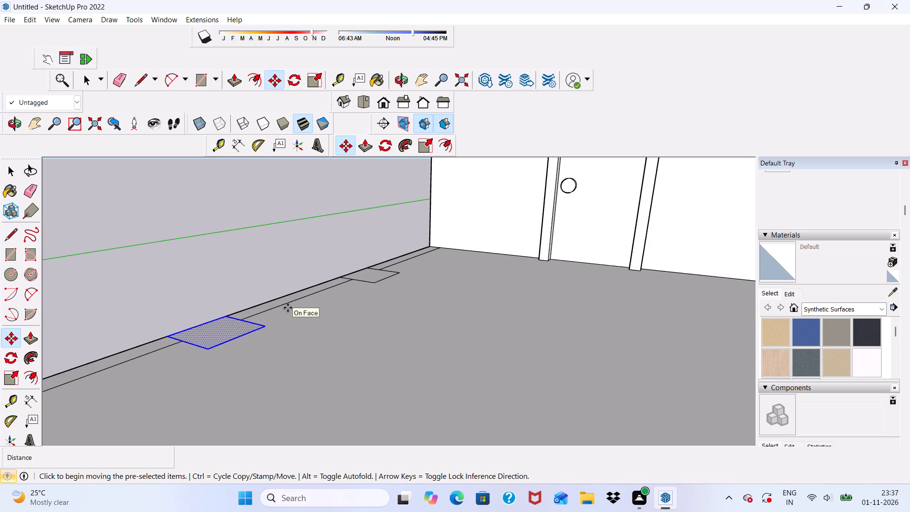
Move the rectangle nearest the rear wall a short distance along the slab's side edge towards that wall.
key(space)
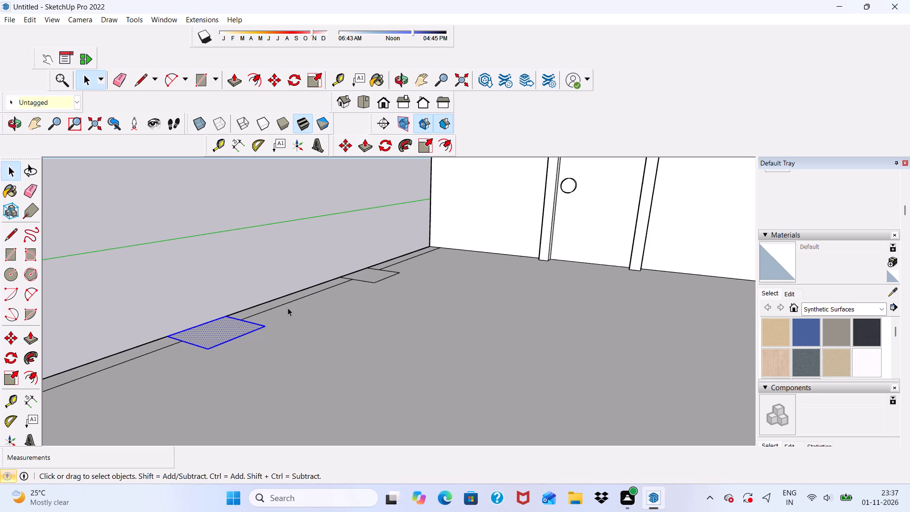
scroll(386, 284, up, 3)
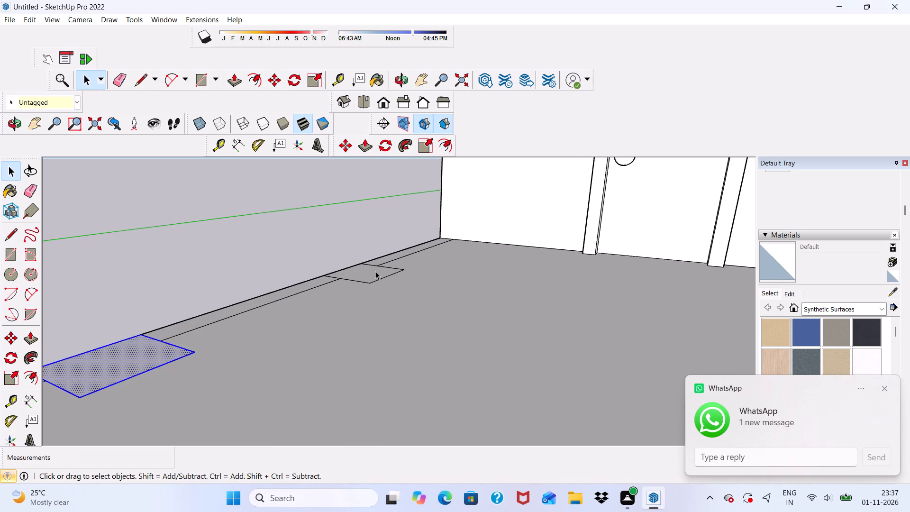
double_click(375, 271)
middle_drag(379, 278, 372, 318)
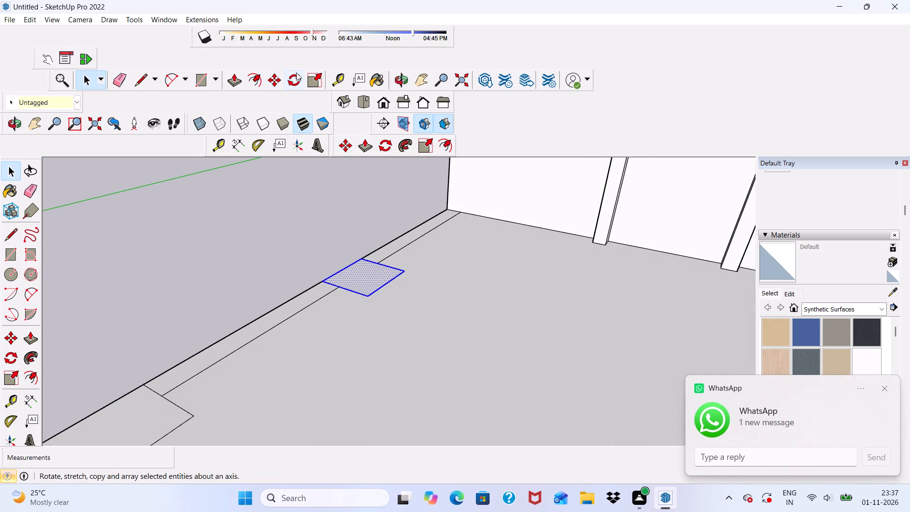
click(282, 77)
scroll(312, 244, up, 2)
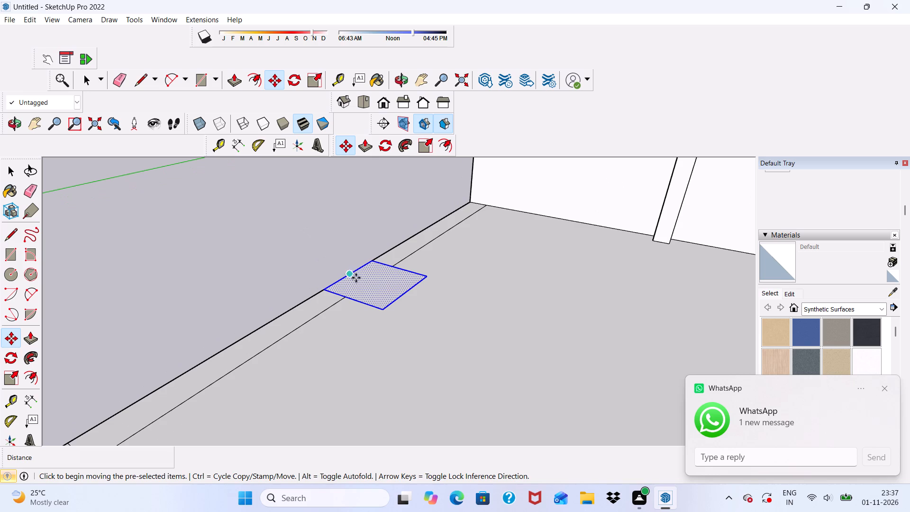
click(364, 288)
click(394, 264)
scroll(395, 222, down, 4)
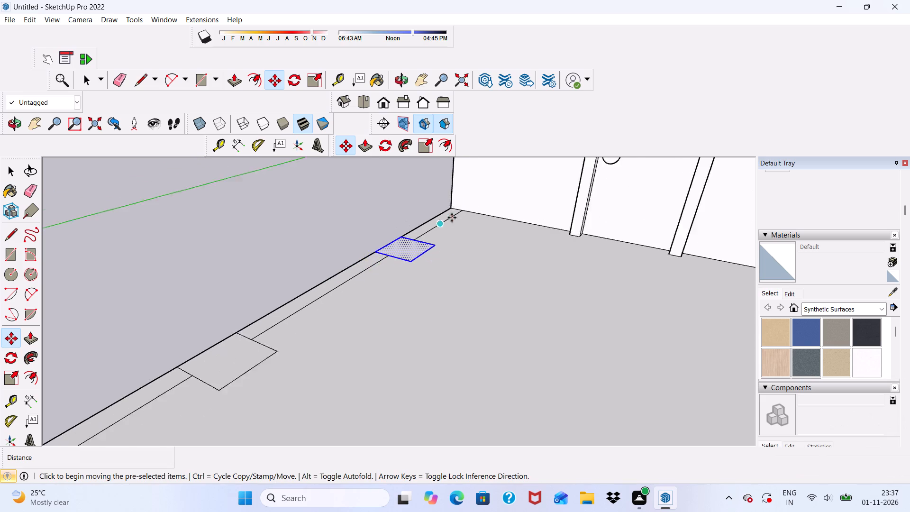
scroll(453, 215, up, 2)
scroll(415, 260, down, 2)
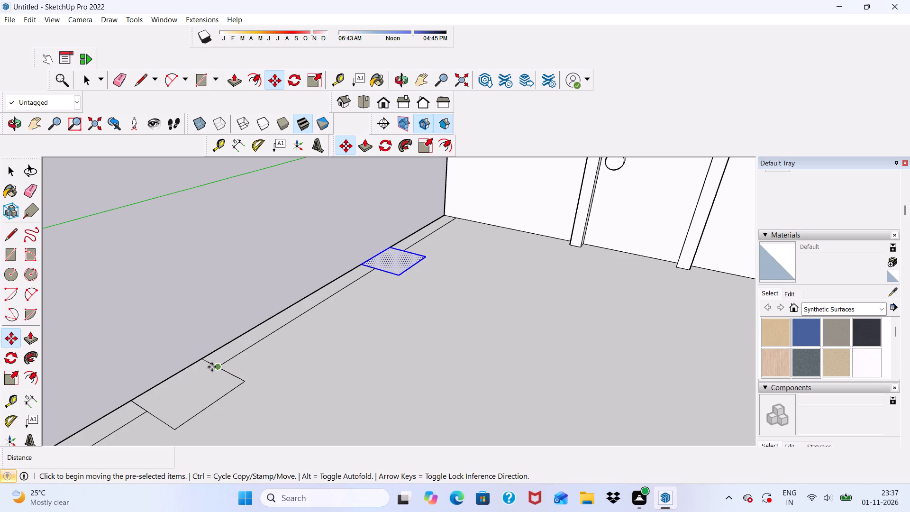
Move the other rectangle, nearer the slab corner, a short distance along the side edge towards the rear wall.
click(209, 413)
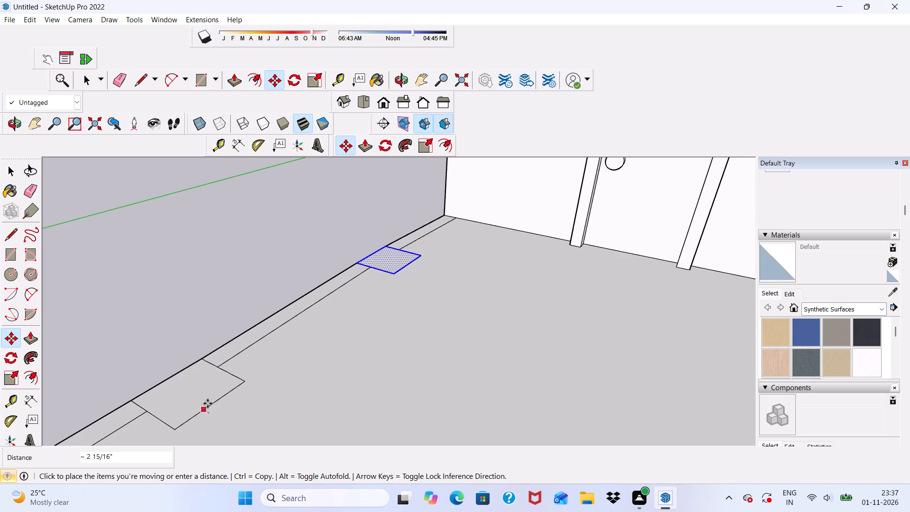
key(space)
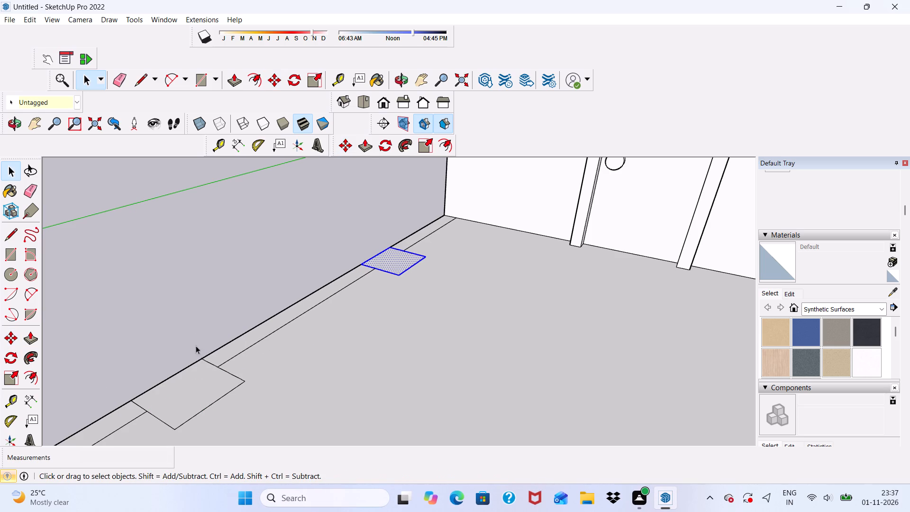
click(195, 336)
scroll(197, 410, up, 2)
double_click(188, 396)
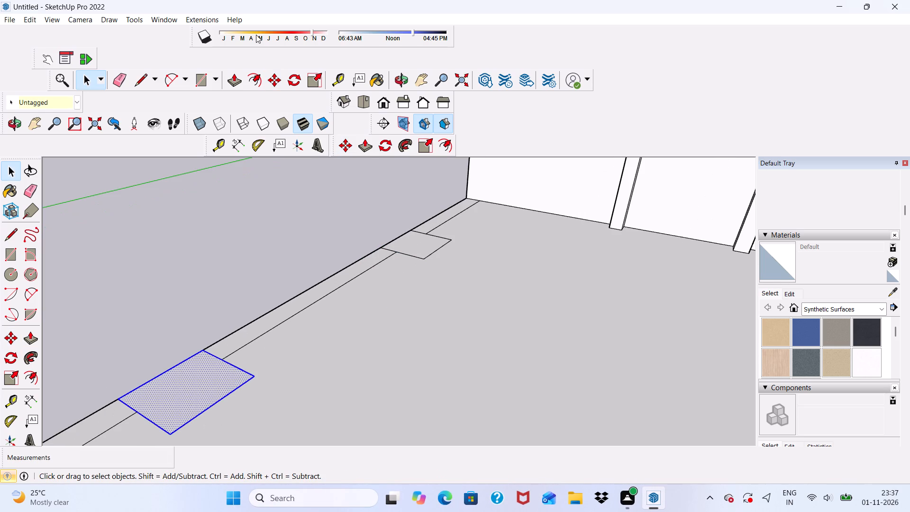
click(280, 78)
scroll(200, 347, down, 1)
click(193, 401)
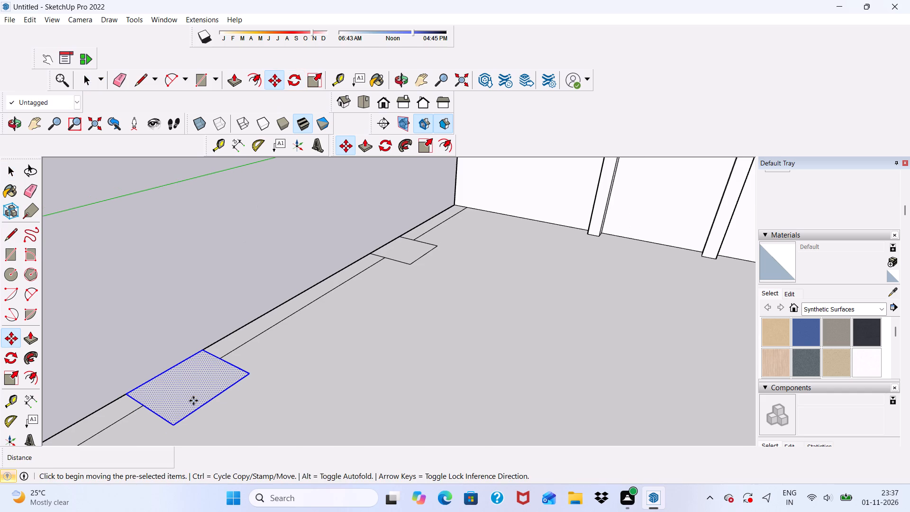
click(228, 383)
scroll(252, 302, down, 3)
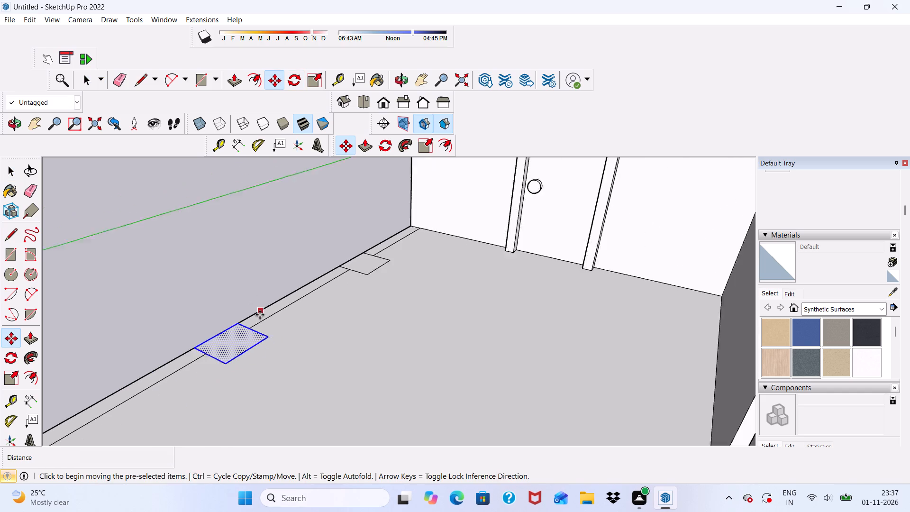
scroll(260, 315, down, 2)
middle_drag(261, 316, 319, 335)
key(space)
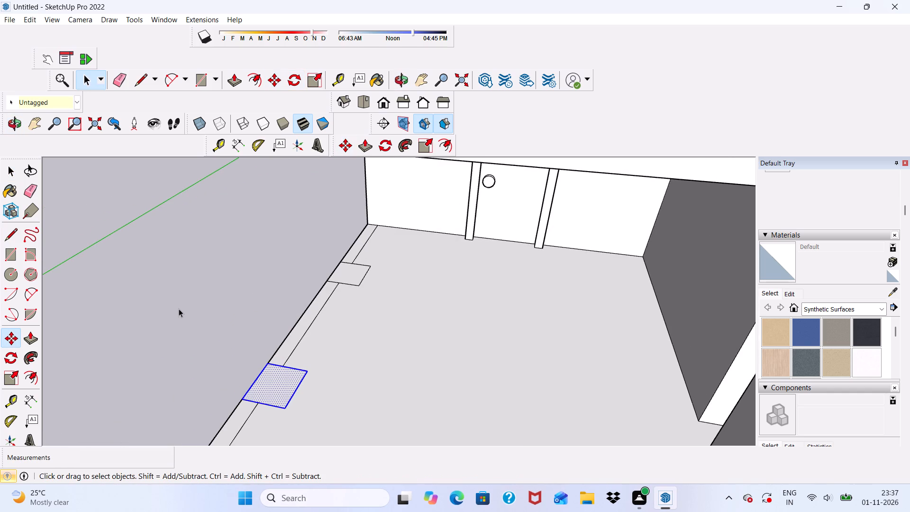
Push/Pull the rectangle nearest the rear wall up 10' to the underside of the balcony as a column.
click(231, 82)
scroll(316, 262, up, 3)
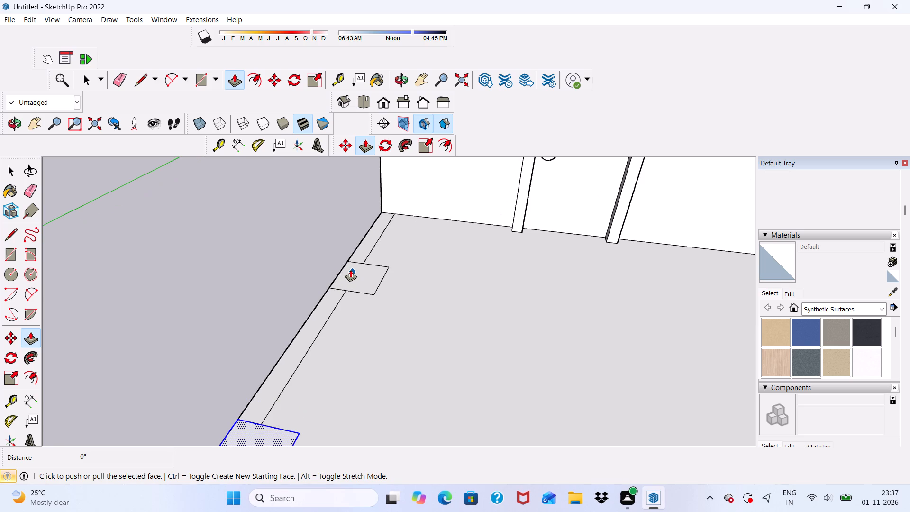
key(space)
scroll(404, 323, up, 1)
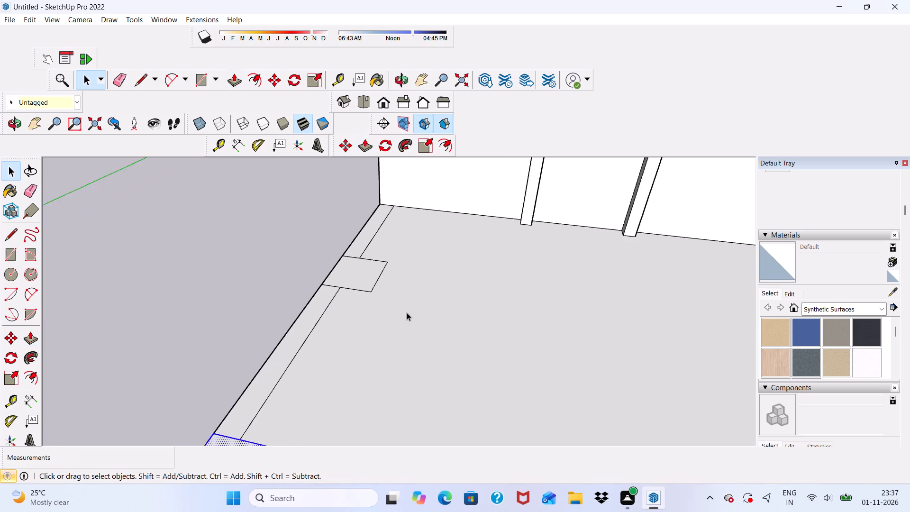
scroll(407, 312, up, 1)
click(349, 279)
click(237, 85)
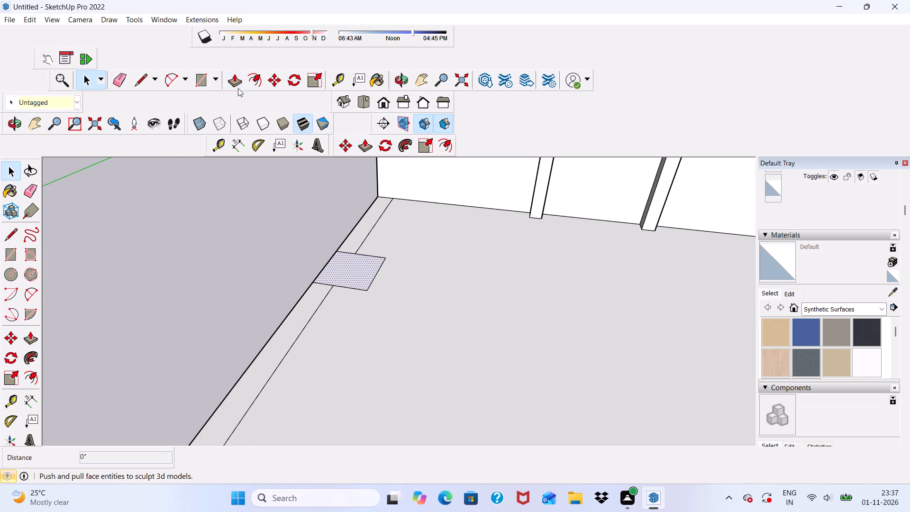
click(368, 268)
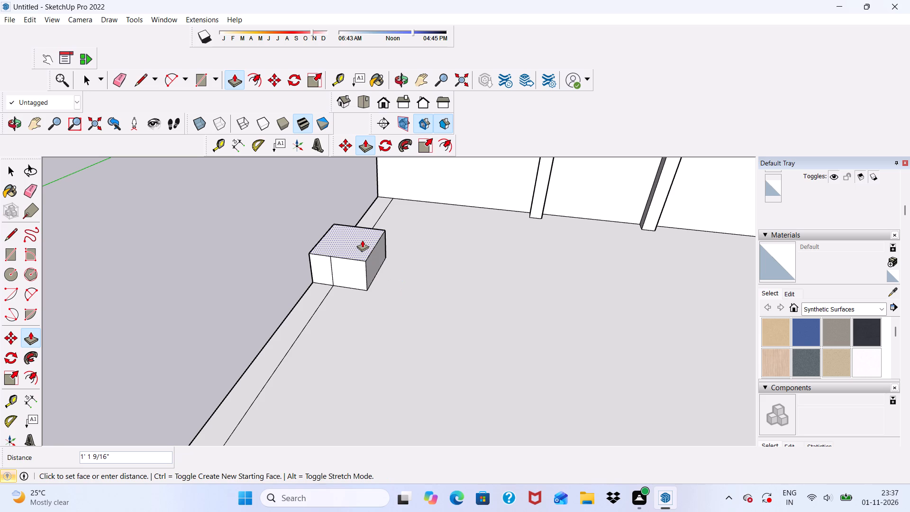
scroll(320, 302, down, 3)
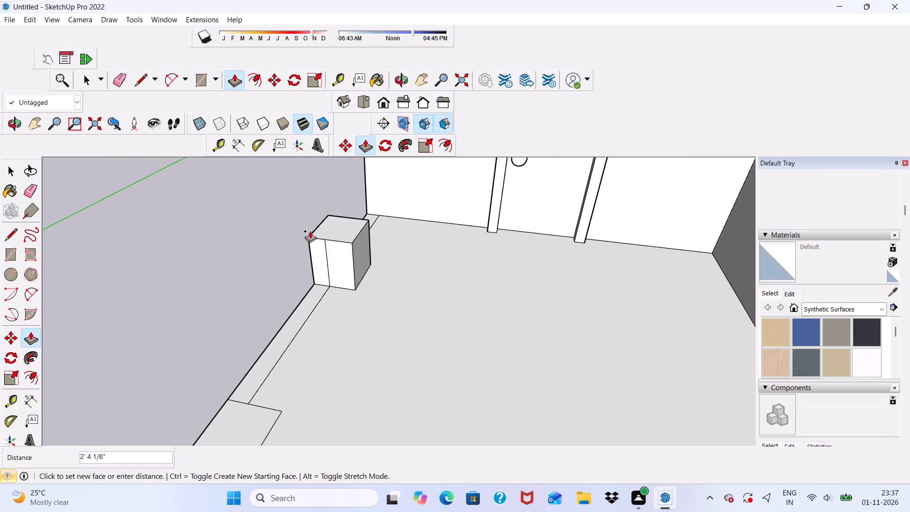
scroll(304, 230, down, 11)
middle_drag(291, 237, 625, 181)
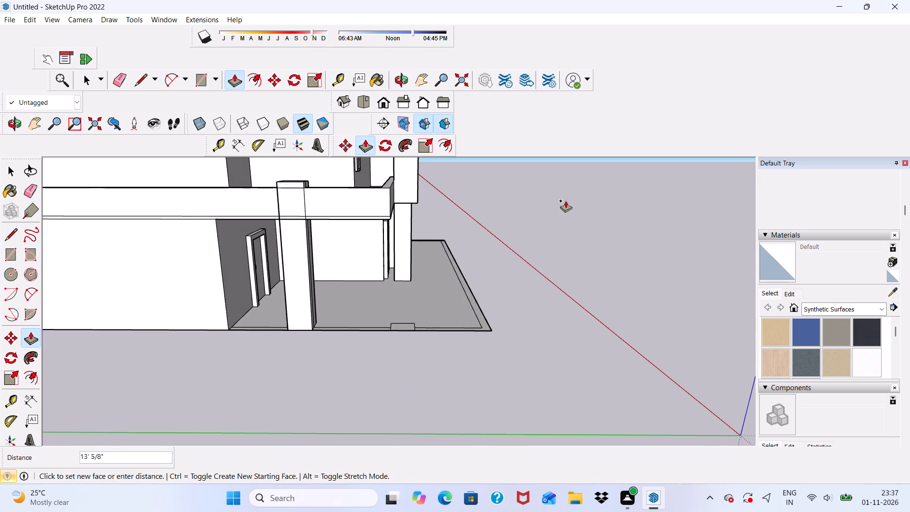
scroll(329, 229, up, 6)
scroll(296, 209, up, 4)
scroll(297, 187, down, 4)
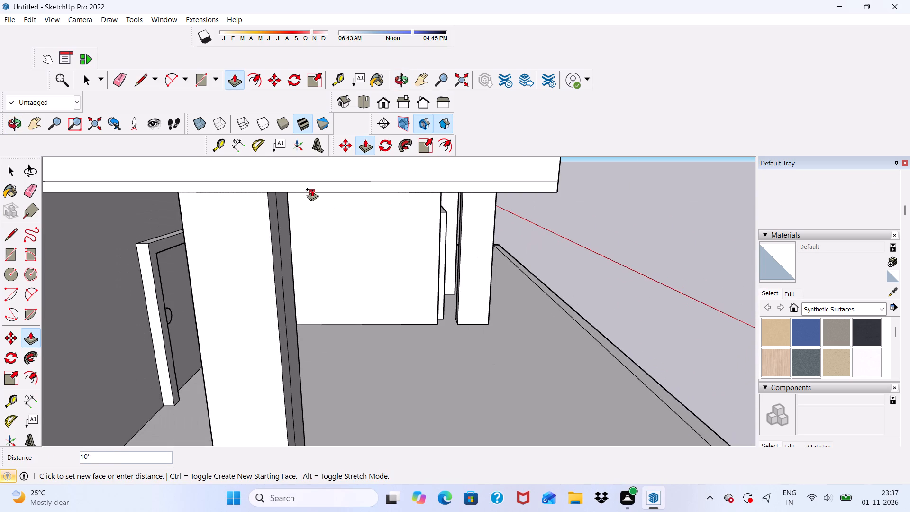
click(312, 189)
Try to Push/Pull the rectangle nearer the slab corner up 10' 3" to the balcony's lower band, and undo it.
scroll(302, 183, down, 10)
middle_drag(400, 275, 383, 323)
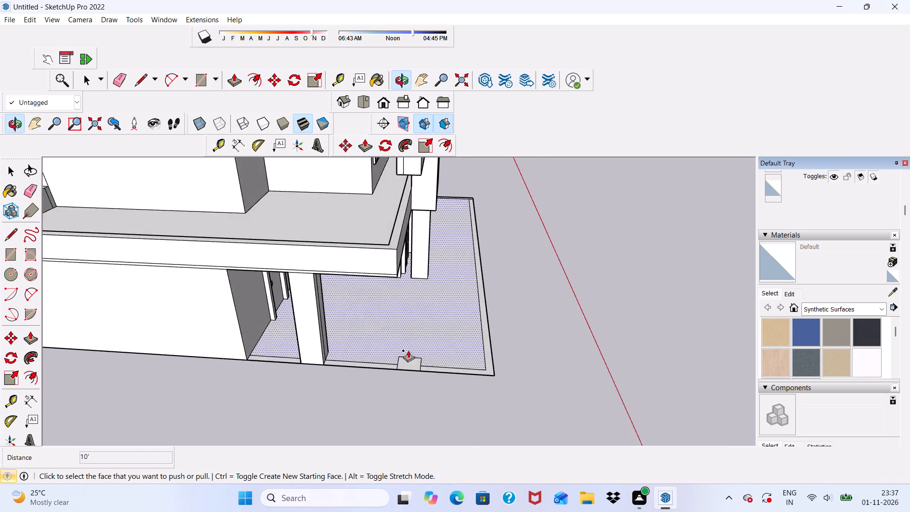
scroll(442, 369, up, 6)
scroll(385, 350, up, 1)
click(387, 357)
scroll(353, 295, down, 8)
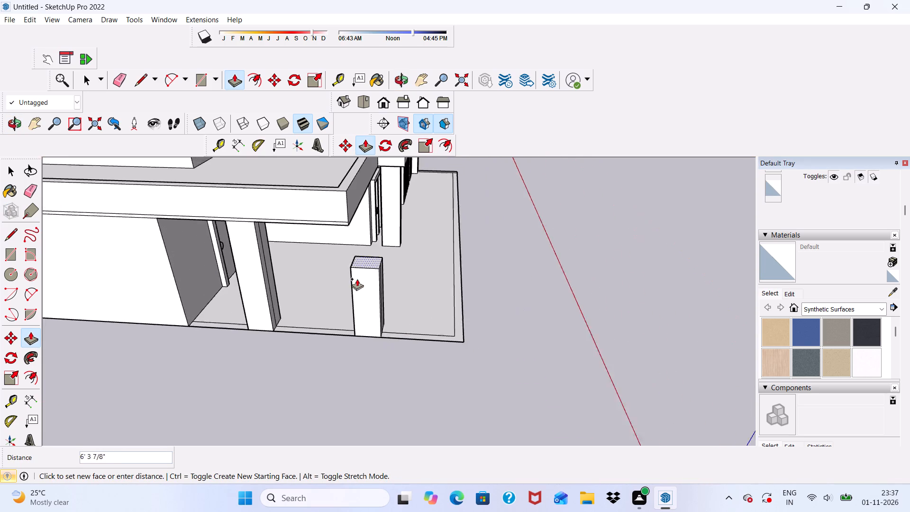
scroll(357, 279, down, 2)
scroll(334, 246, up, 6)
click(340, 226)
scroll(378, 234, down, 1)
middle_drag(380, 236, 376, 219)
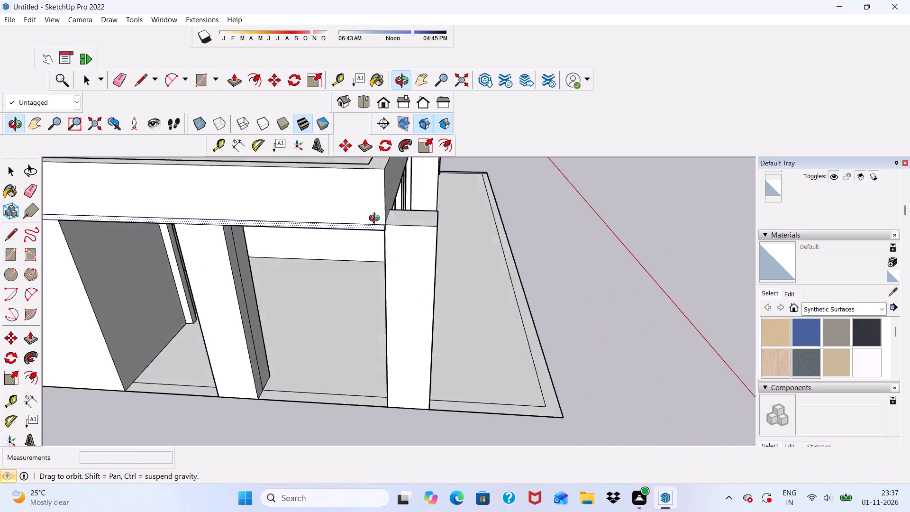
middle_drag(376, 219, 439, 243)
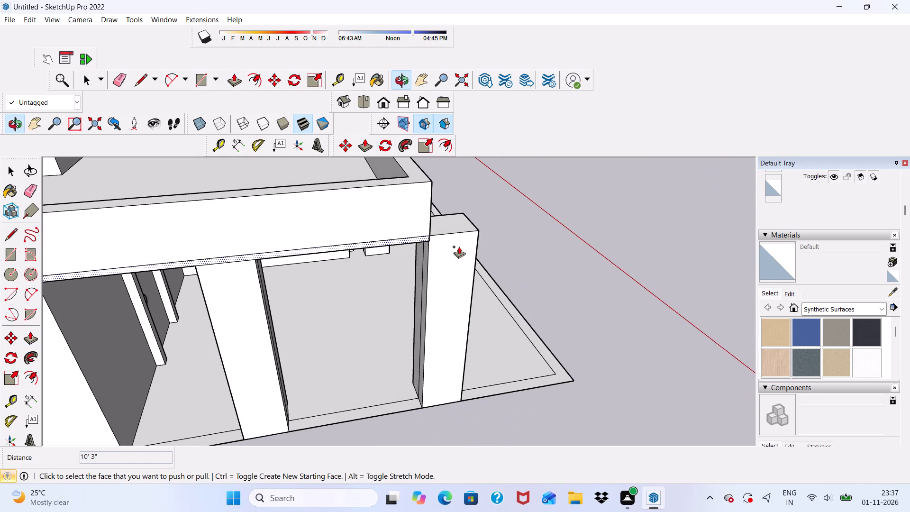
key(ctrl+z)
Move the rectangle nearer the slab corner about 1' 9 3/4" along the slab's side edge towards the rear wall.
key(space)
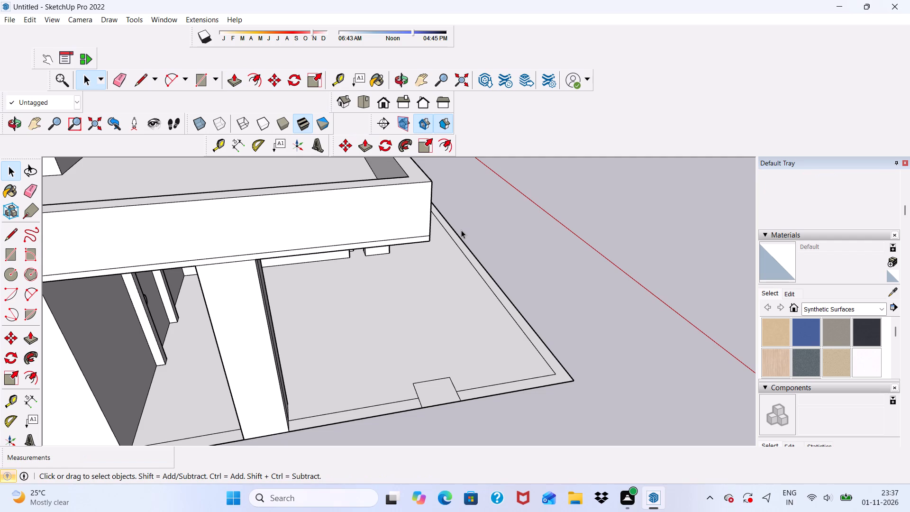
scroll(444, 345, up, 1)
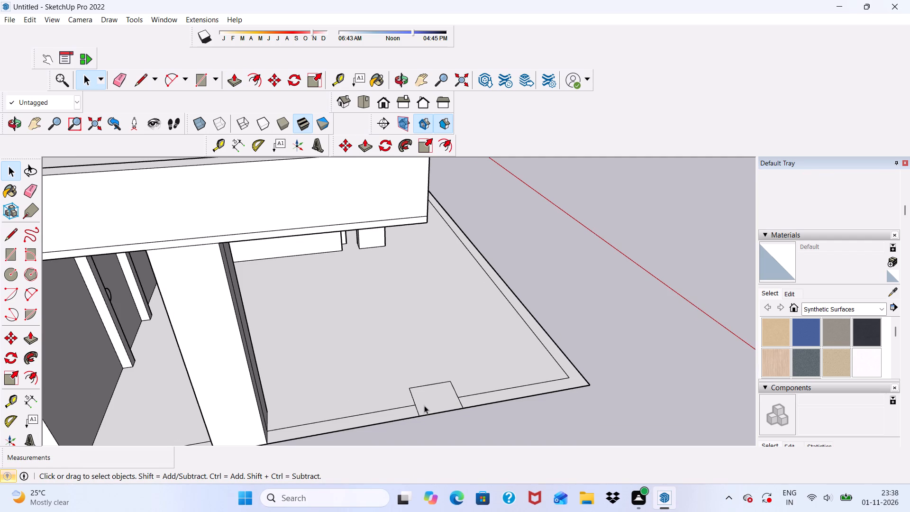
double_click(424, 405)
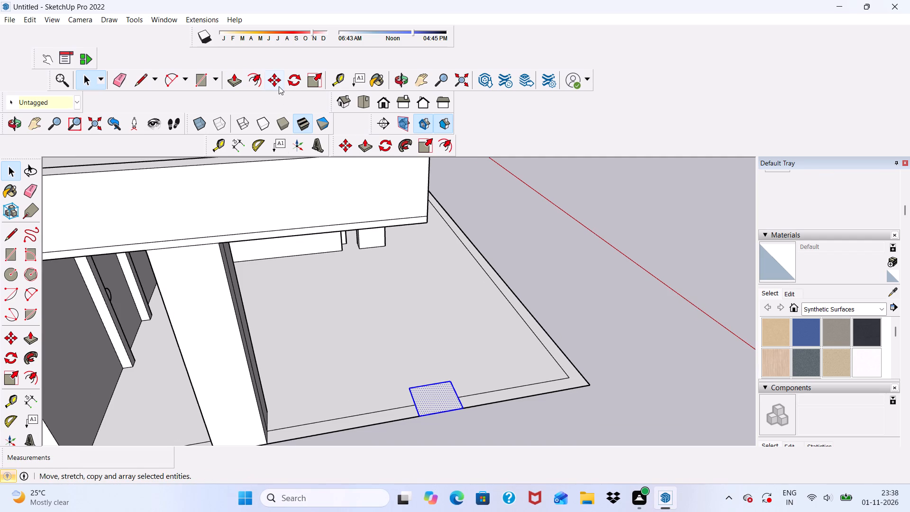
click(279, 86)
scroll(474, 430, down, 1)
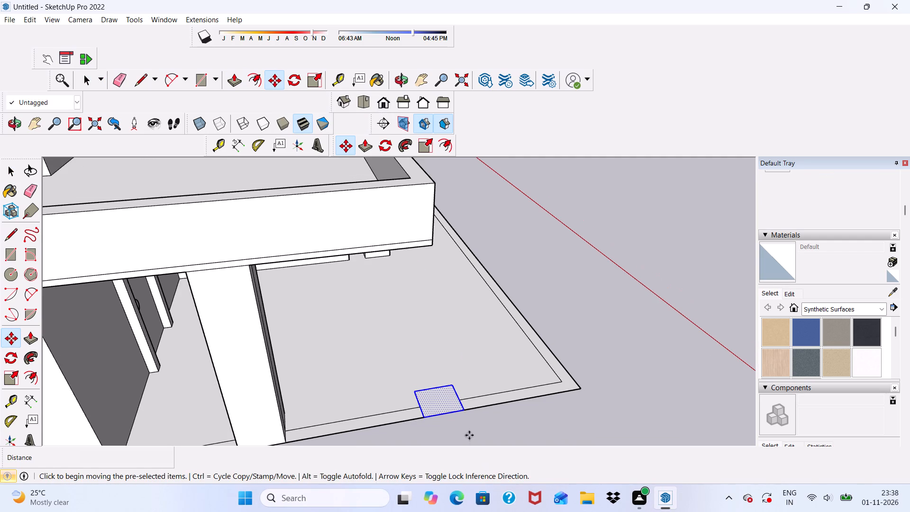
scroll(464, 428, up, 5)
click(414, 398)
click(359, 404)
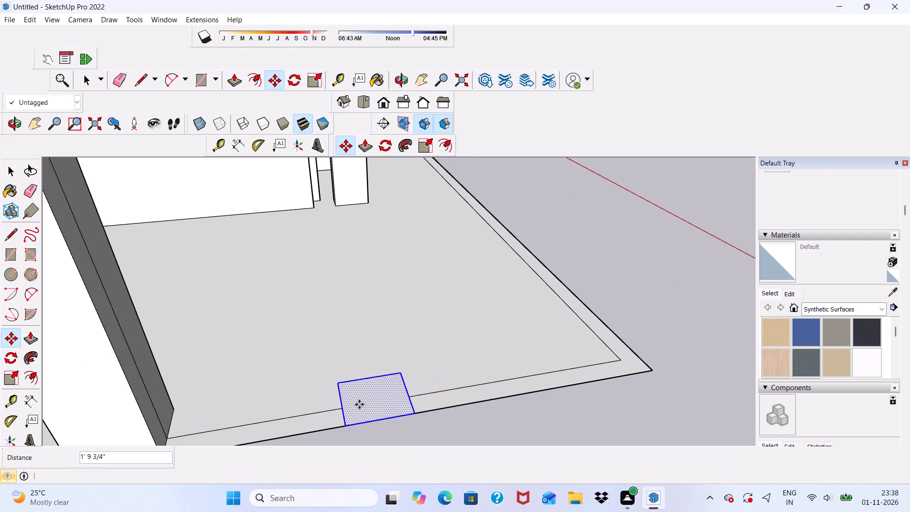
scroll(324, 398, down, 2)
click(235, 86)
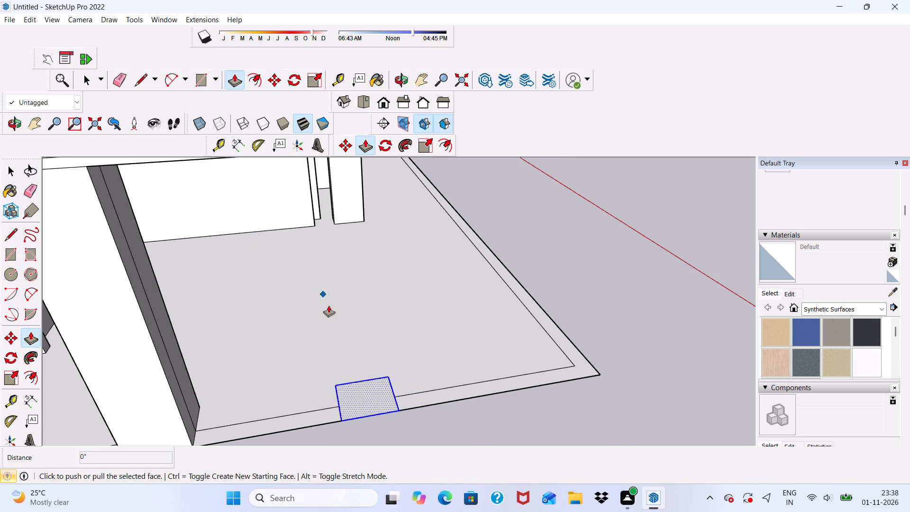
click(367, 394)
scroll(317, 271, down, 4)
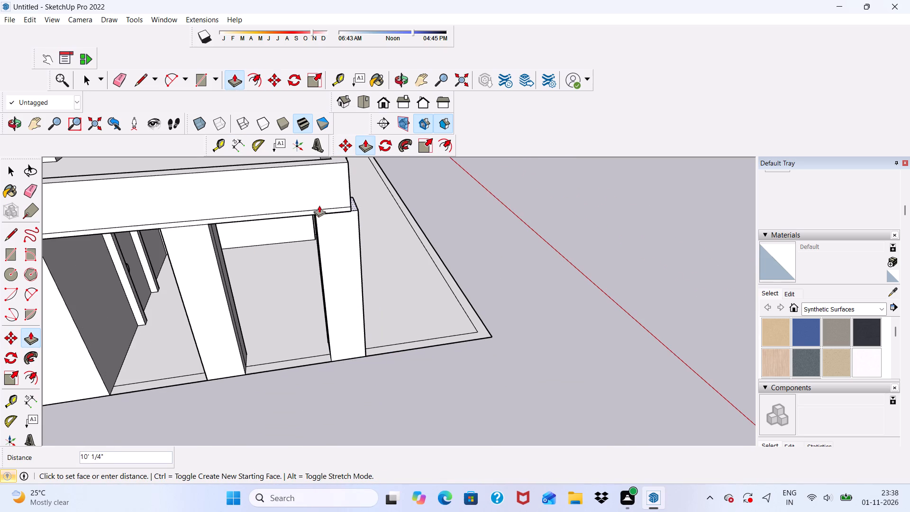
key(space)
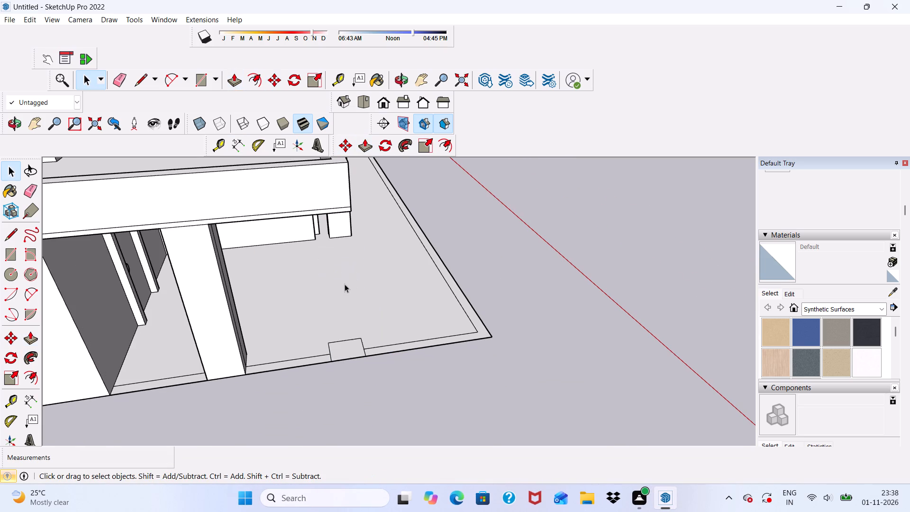
Undo the last rectangle move and the Push/Pull of the column nearest the rear wall.
scroll(319, 357, up, 4)
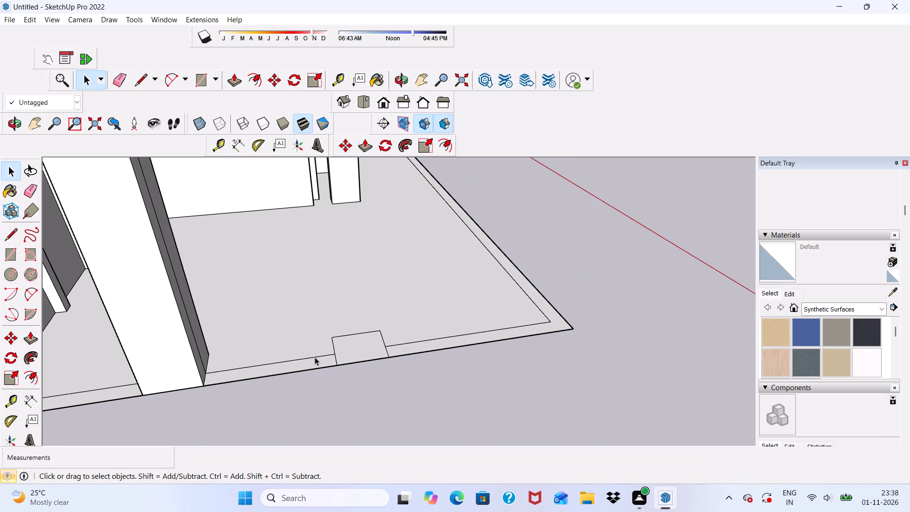
key(ctrl+z)
key(ctrl+z)
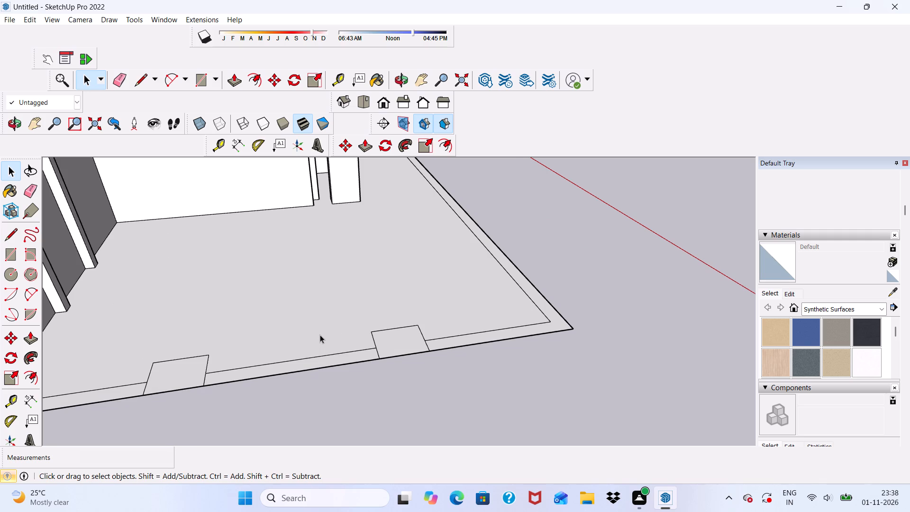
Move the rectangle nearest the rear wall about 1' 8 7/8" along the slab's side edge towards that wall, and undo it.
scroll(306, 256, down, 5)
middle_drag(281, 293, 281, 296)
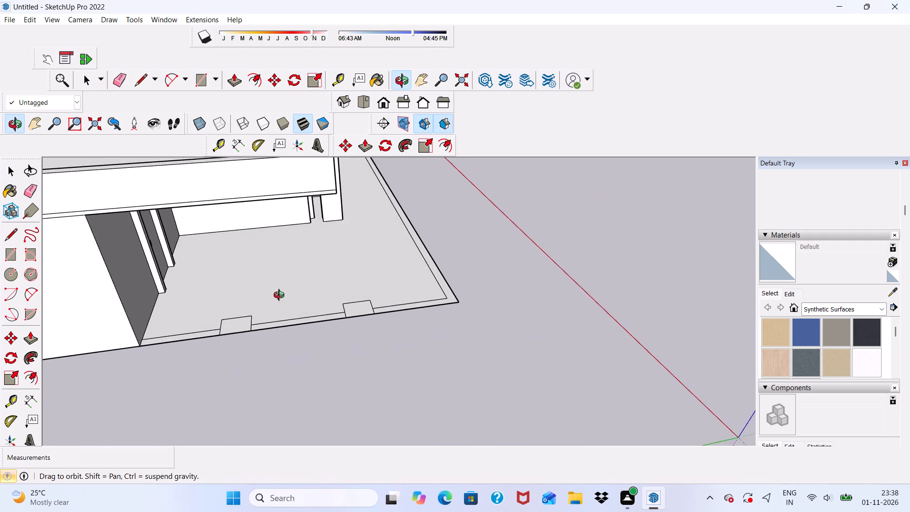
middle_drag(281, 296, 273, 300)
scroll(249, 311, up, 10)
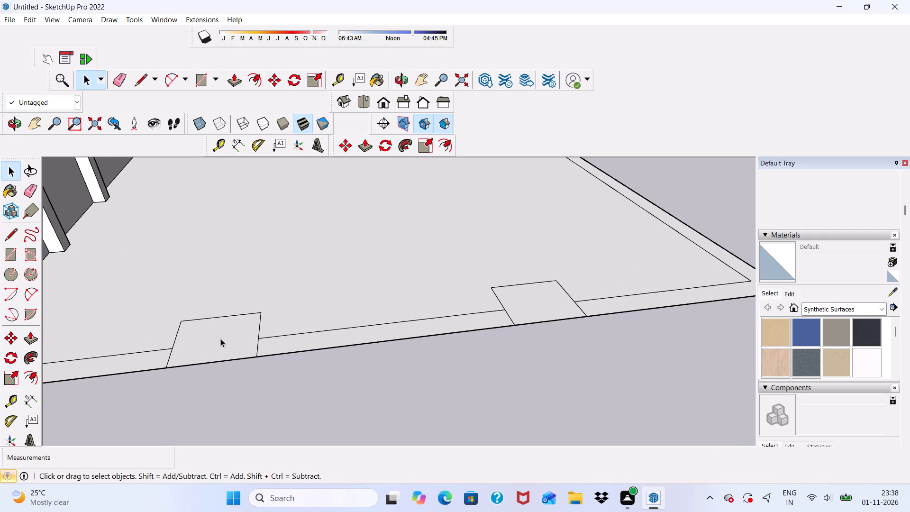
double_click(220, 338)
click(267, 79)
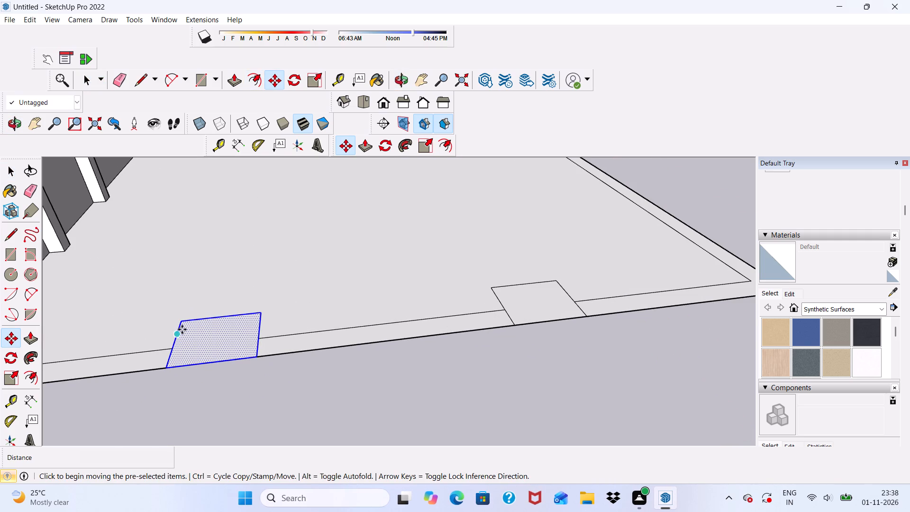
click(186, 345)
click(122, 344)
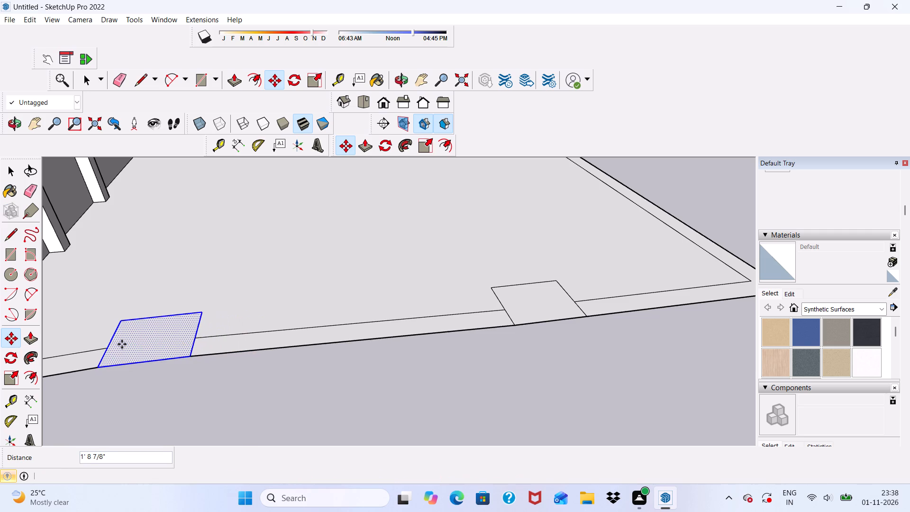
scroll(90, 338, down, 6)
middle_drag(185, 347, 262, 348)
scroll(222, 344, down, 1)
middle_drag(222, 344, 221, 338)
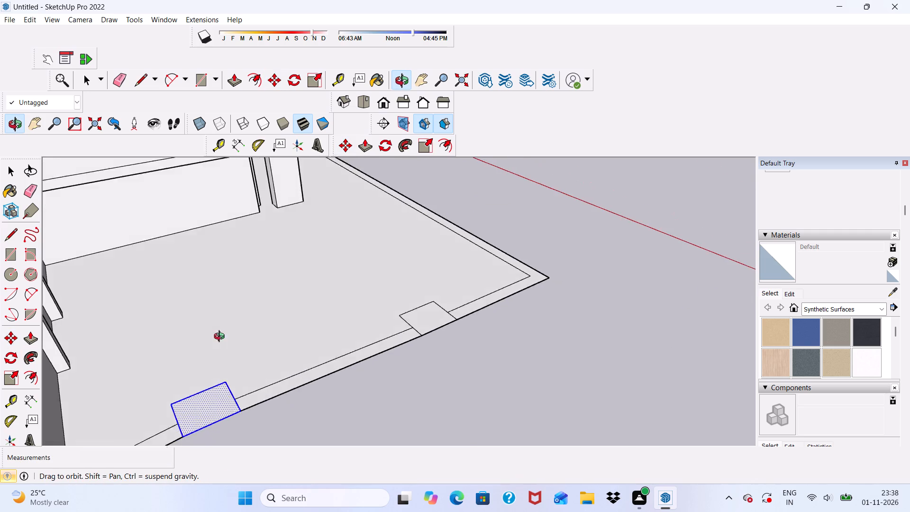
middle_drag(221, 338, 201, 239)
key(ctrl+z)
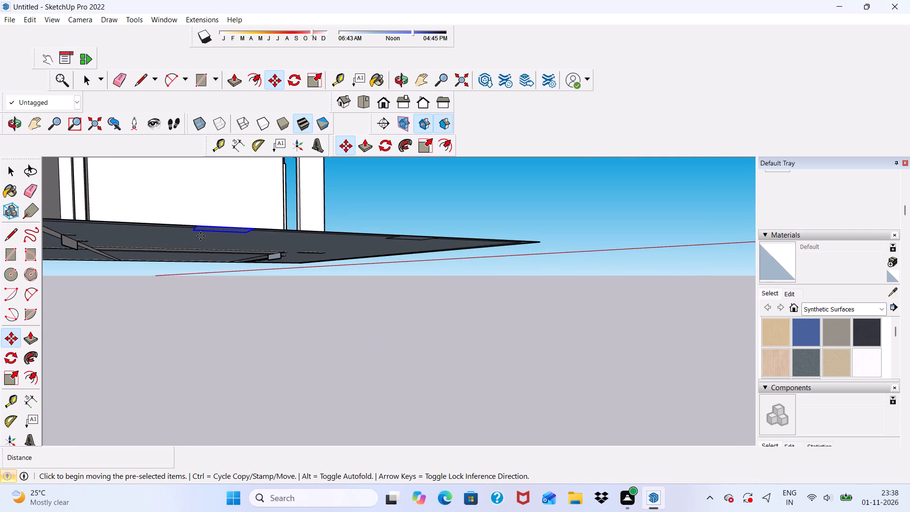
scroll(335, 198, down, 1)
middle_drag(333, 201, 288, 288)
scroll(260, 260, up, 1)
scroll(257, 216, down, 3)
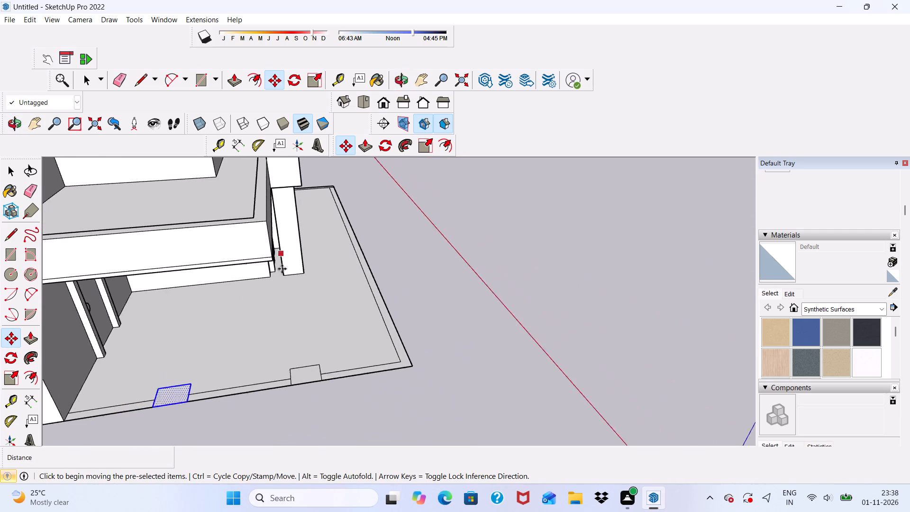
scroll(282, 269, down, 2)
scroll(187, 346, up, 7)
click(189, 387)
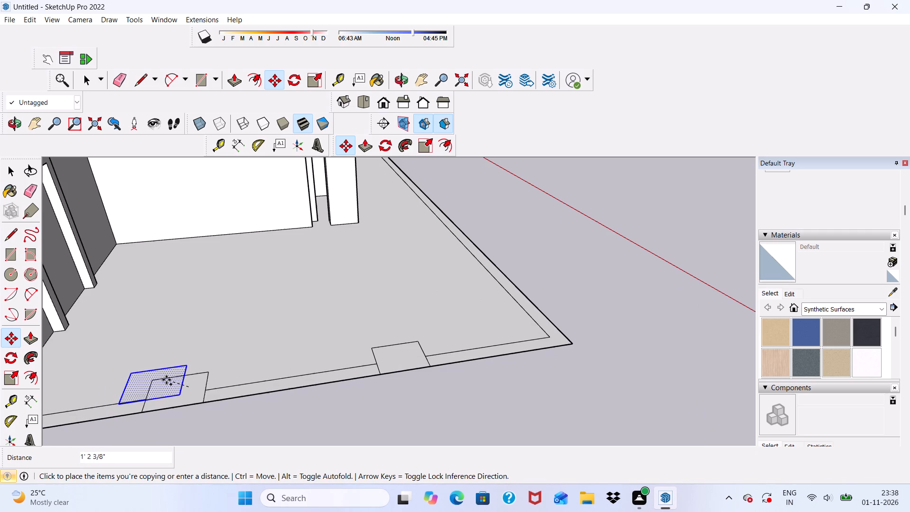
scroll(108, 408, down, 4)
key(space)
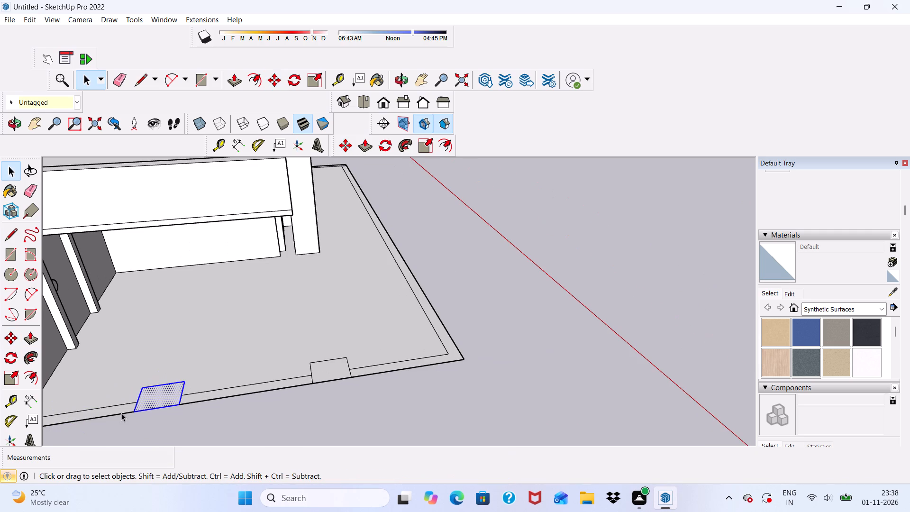
Move the rectangle nearer the slab corner a short distance along the slab's side edge towards the rear wall.
scroll(143, 420, down, 3)
middle_drag(250, 380, 0, 363)
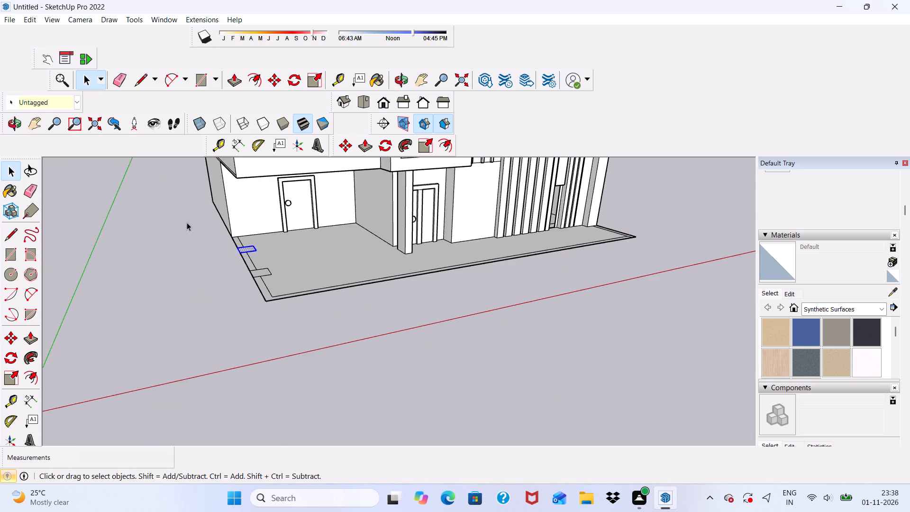
scroll(196, 221, up, 6)
middle_drag(307, 253, 212, 285)
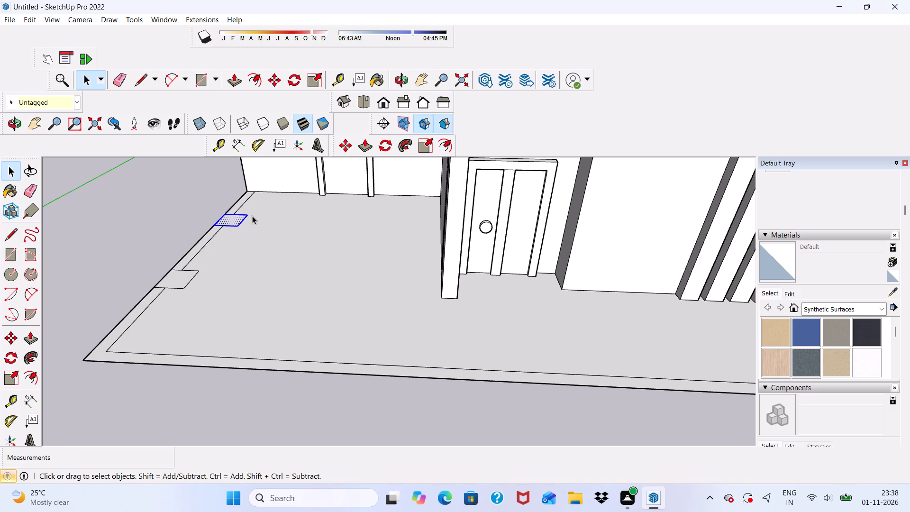
scroll(262, 193, up, 6)
scroll(85, 358, up, 1)
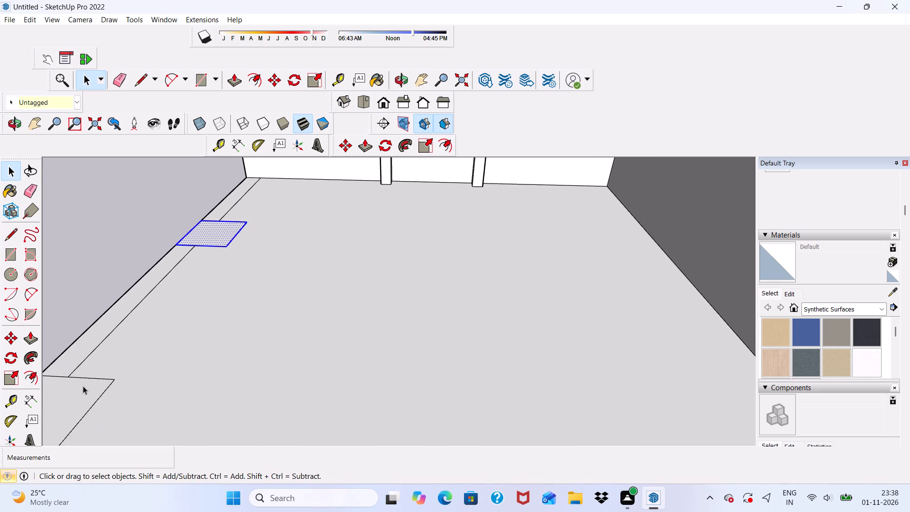
double_click(70, 394)
click(271, 87)
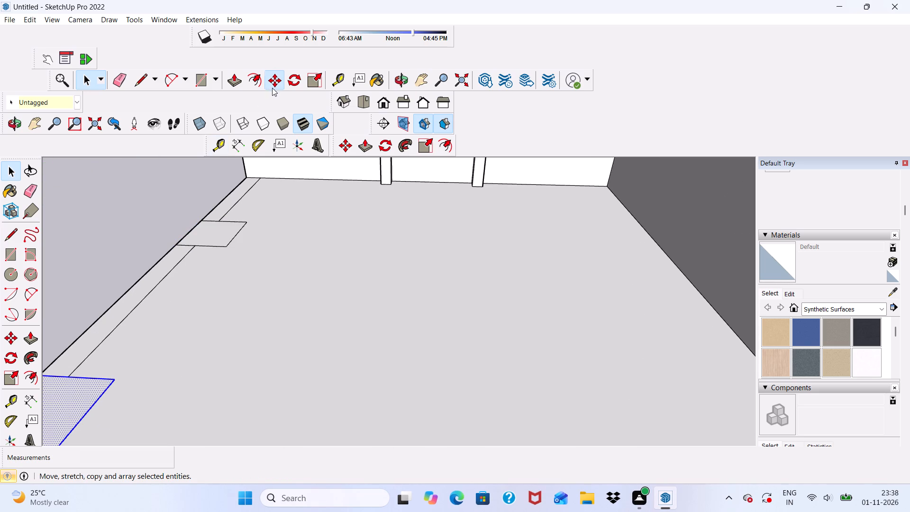
click(62, 395)
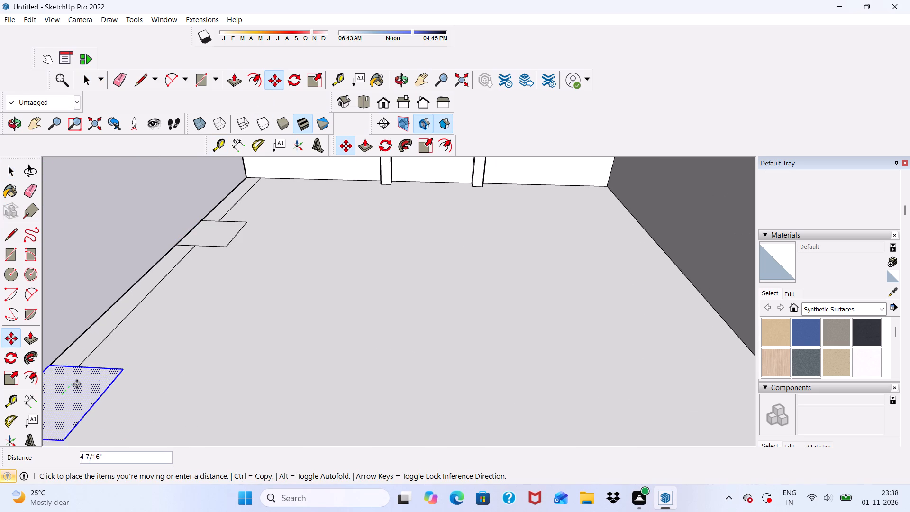
click(95, 348)
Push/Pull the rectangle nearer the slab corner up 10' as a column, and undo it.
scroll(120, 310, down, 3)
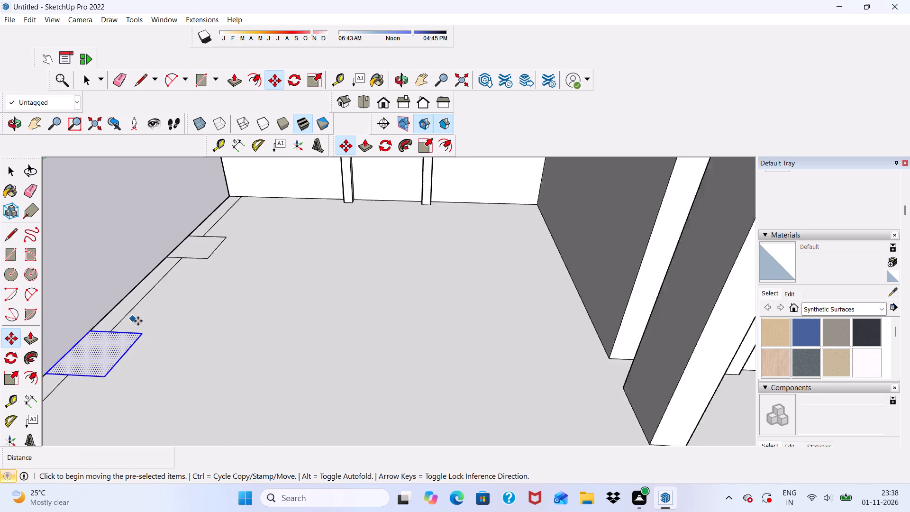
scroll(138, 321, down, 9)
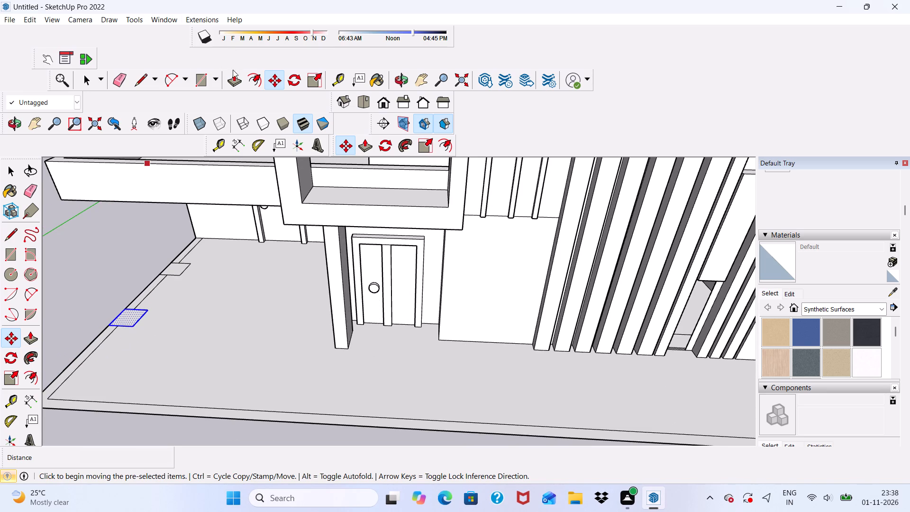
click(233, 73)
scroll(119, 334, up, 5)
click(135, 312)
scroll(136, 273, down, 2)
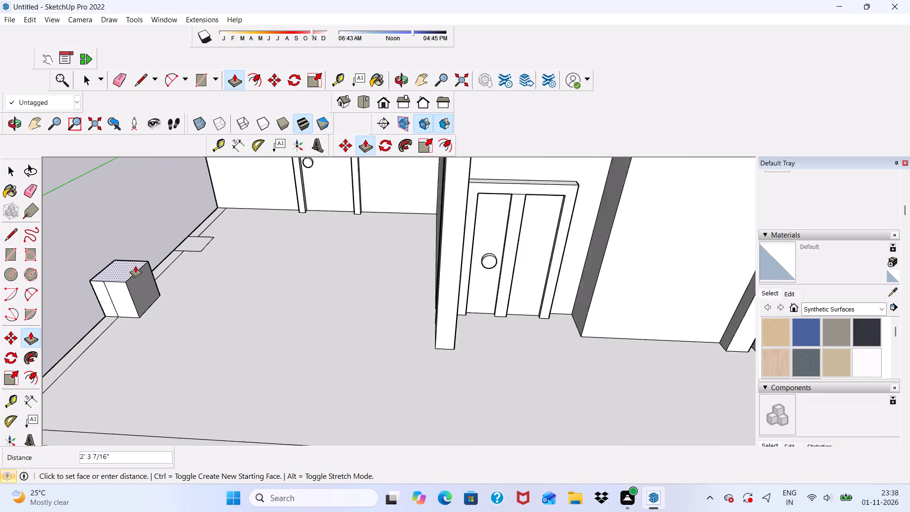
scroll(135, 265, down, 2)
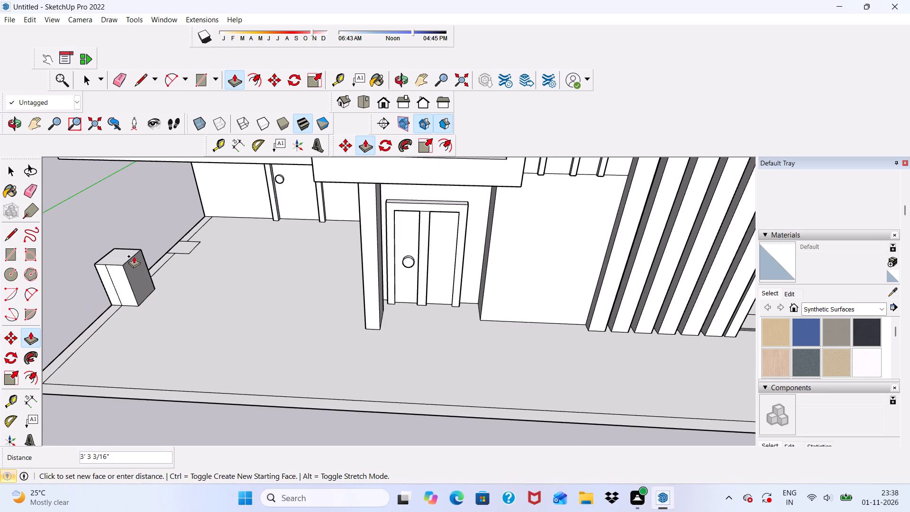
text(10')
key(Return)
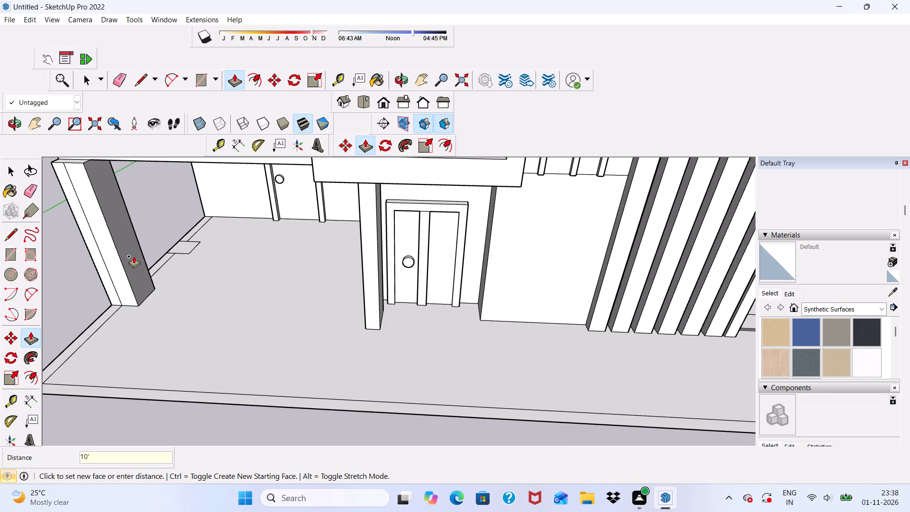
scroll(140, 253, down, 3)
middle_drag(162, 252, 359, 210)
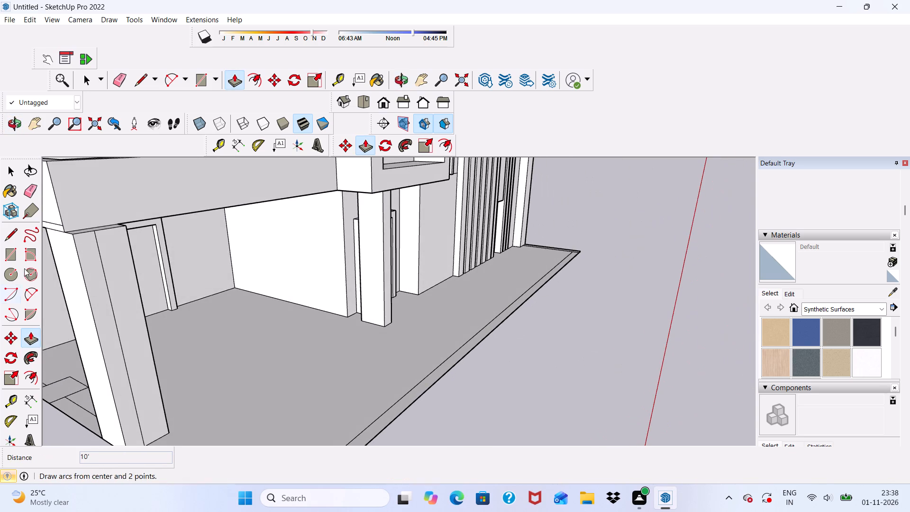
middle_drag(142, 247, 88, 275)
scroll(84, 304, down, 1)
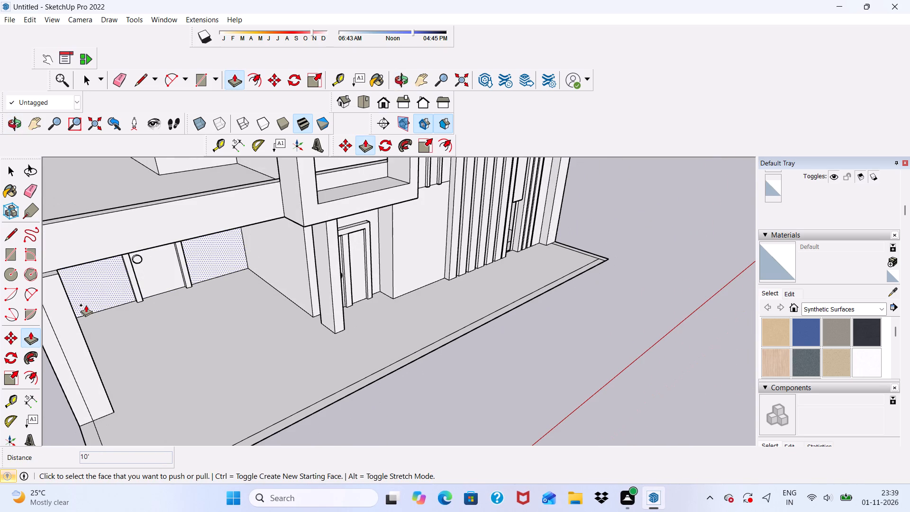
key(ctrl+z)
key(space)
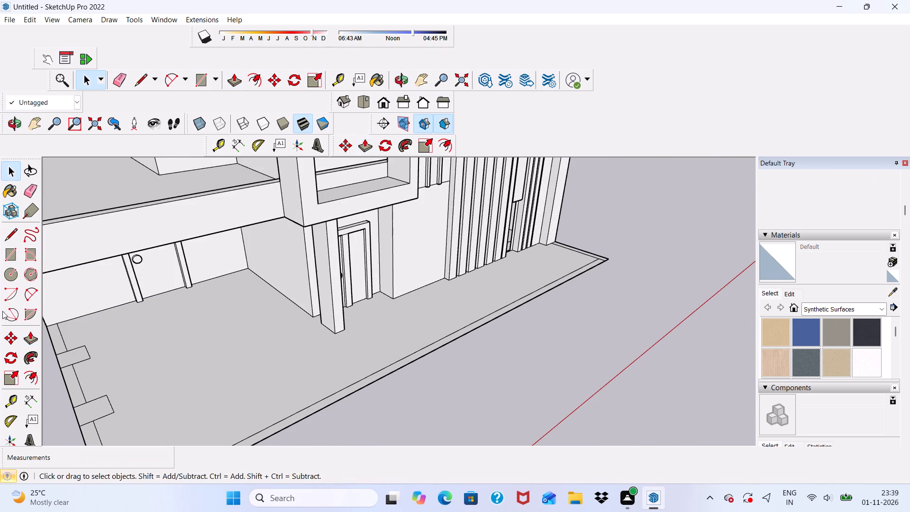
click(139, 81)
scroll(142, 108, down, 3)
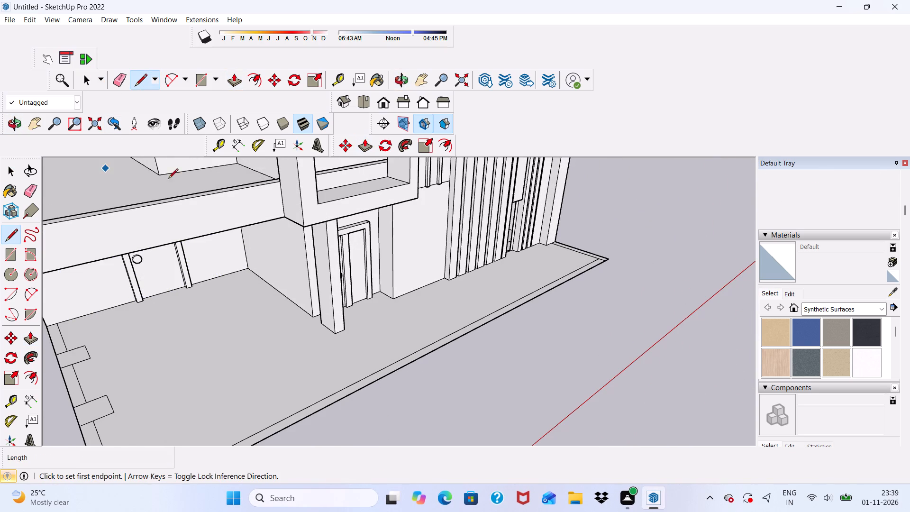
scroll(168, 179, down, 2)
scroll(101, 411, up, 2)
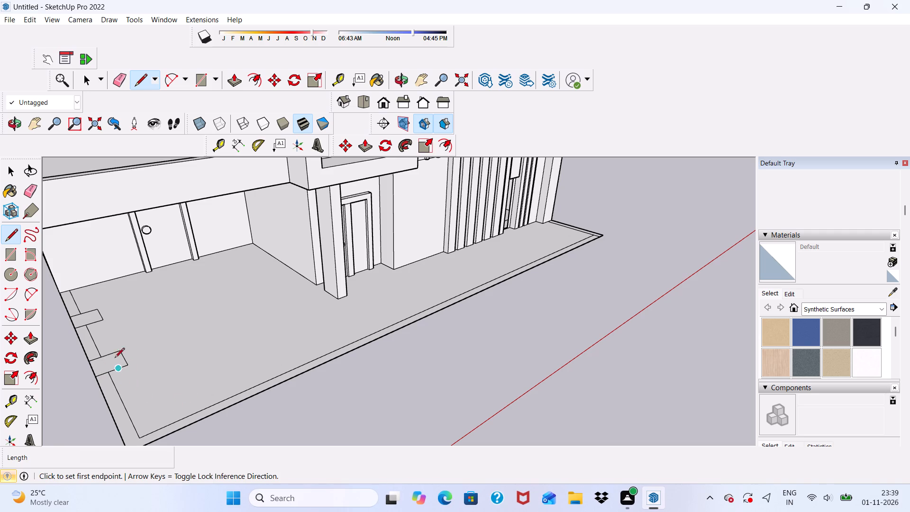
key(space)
Move the rectangle nearer the slab corner about 1' 10 5/16" along the slab's side edge towards the rear wall.
scroll(59, 376, up, 3)
scroll(71, 370, down, 2)
middle_drag(81, 370, 100, 373)
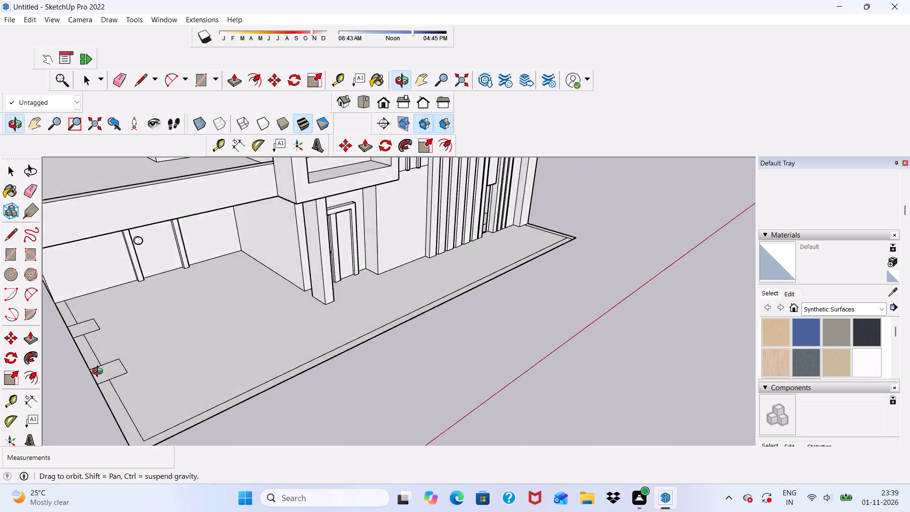
middle_drag(100, 373, 146, 373)
scroll(151, 368, up, 1)
scroll(164, 329, down, 6)
middle_drag(144, 394, 206, 381)
scroll(206, 449, up, 5)
scroll(229, 296, down, 5)
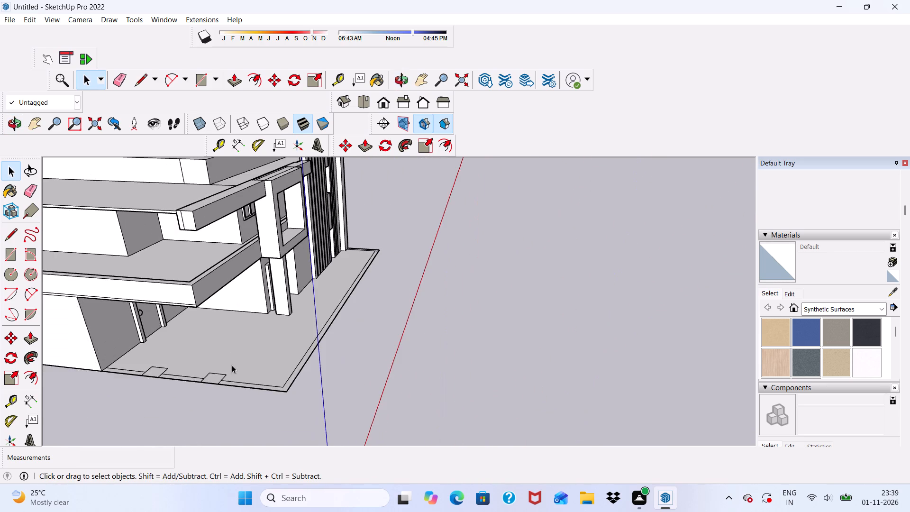
middle_drag(220, 375, 257, 404)
scroll(250, 433, up, 5)
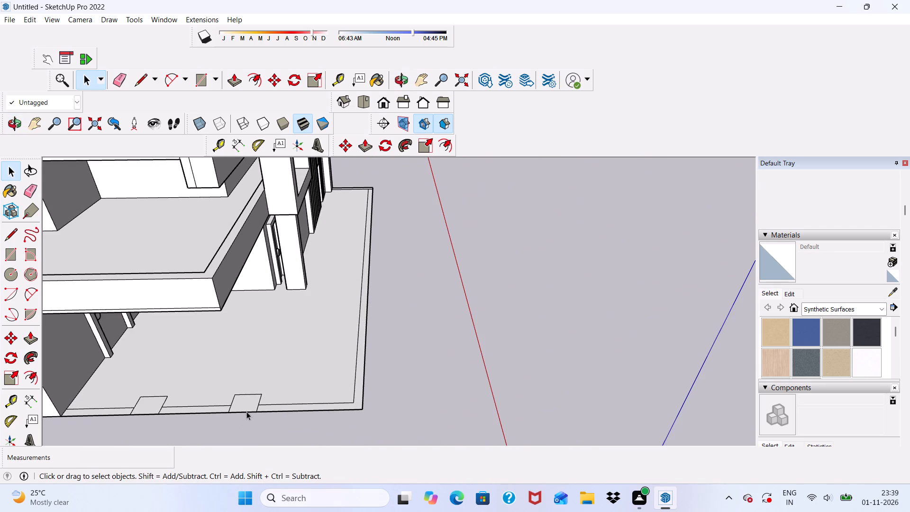
middle_drag(249, 373, 260, 399)
scroll(238, 311, down, 4)
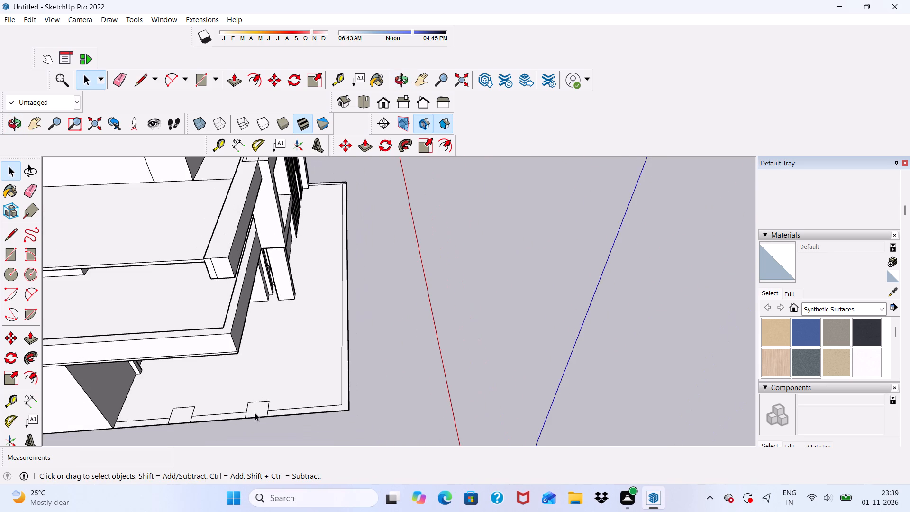
scroll(255, 413, up, 5)
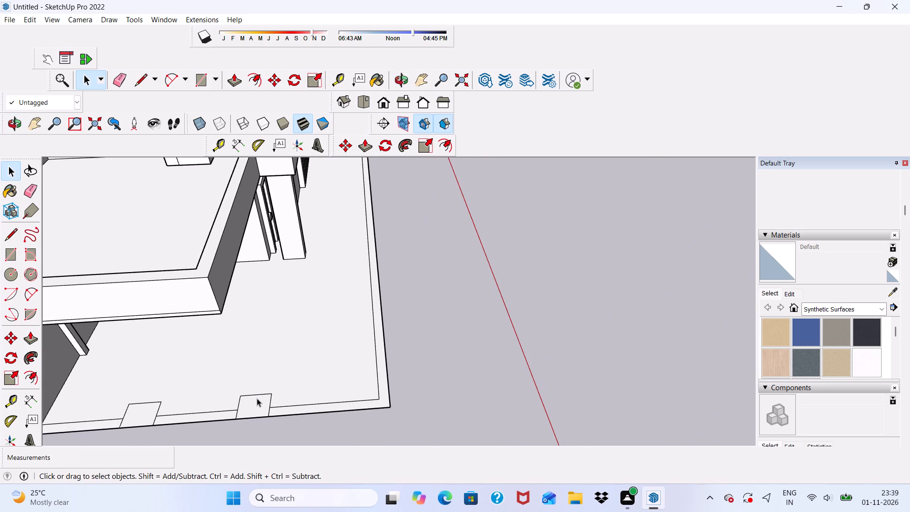
double_click(257, 398)
click(277, 77)
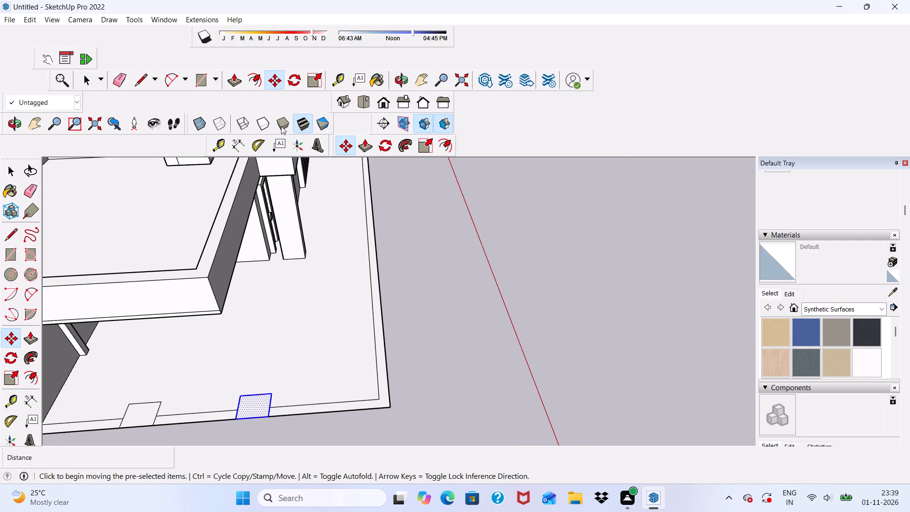
scroll(291, 181, down, 4)
scroll(276, 369, up, 6)
click(260, 344)
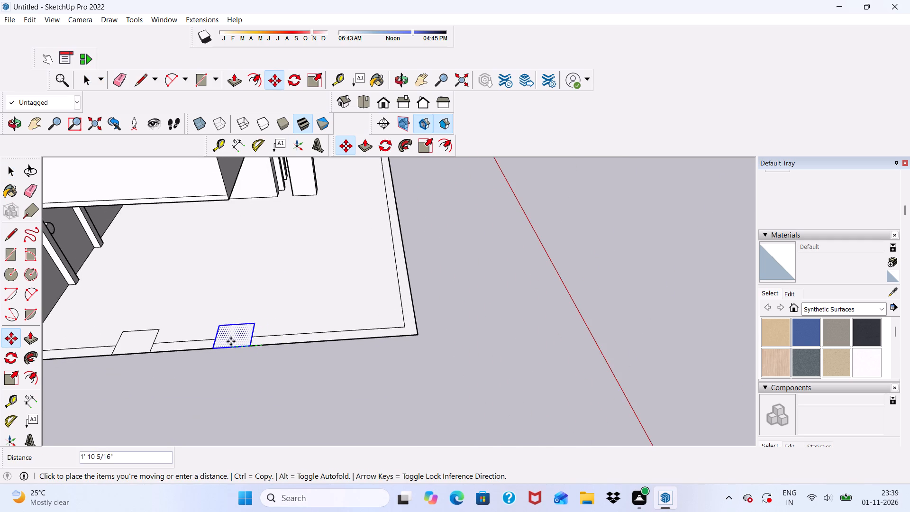
click(231, 341)
Push/Pull the rectangle nearer the slab corner up 10' 3" to the balcony as a column.
scroll(230, 338, down, 4)
middle_drag(261, 348, 228, 358)
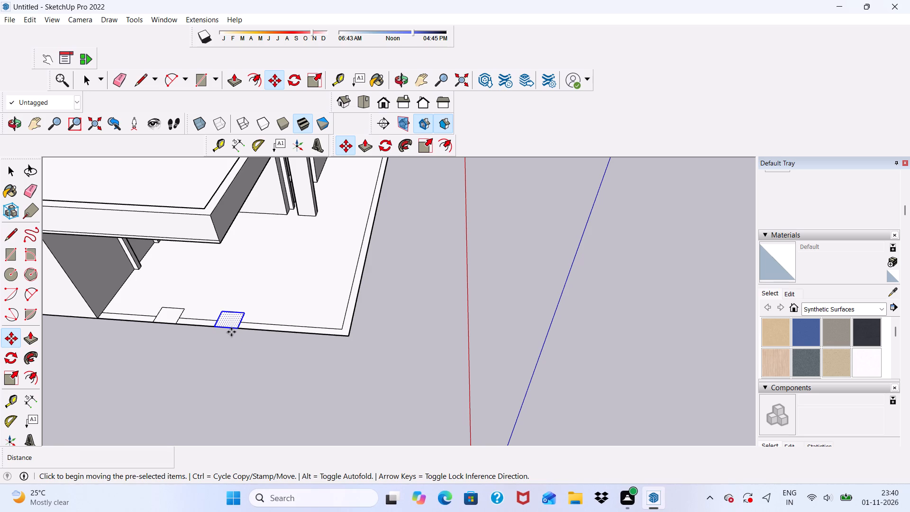
scroll(243, 358, down, 3)
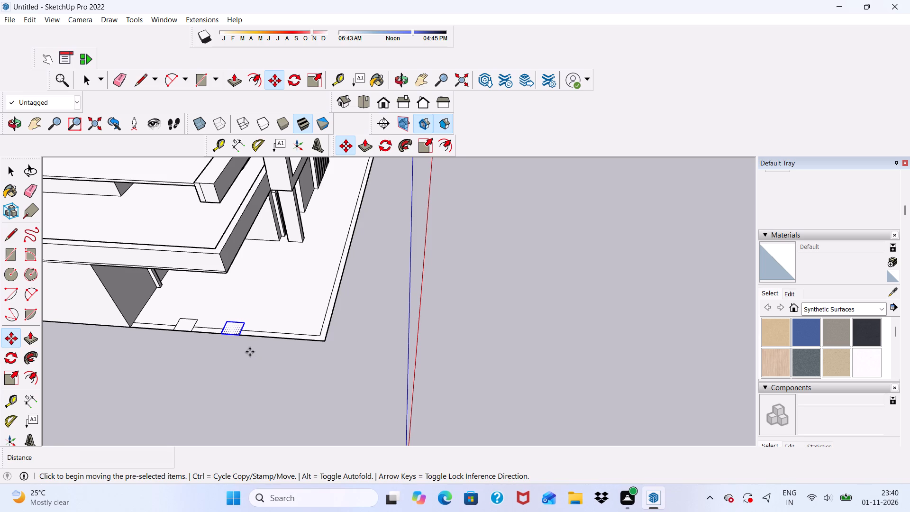
middle_drag(254, 320, 249, 330)
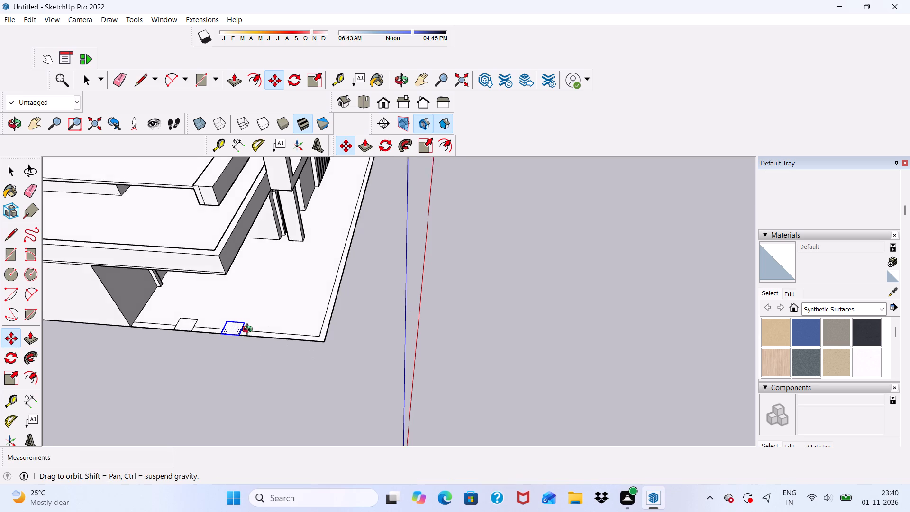
middle_drag(249, 330, 242, 341)
click(232, 79)
scroll(241, 299, down, 1)
scroll(235, 320, up, 2)
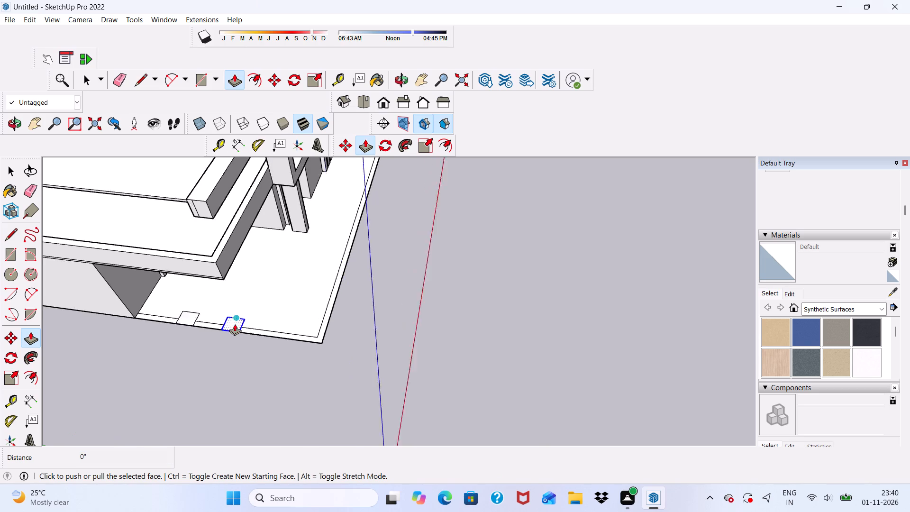
scroll(235, 324, up, 4)
click(230, 323)
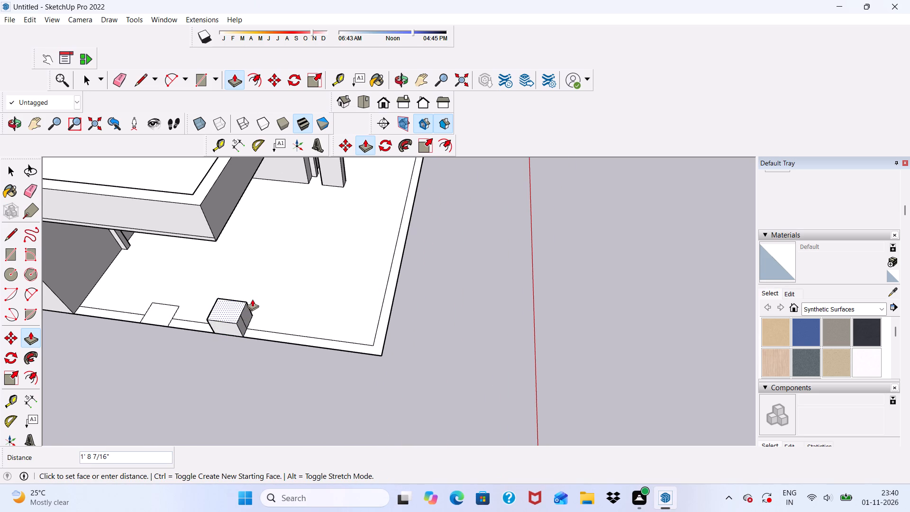
scroll(306, 296, down, 5)
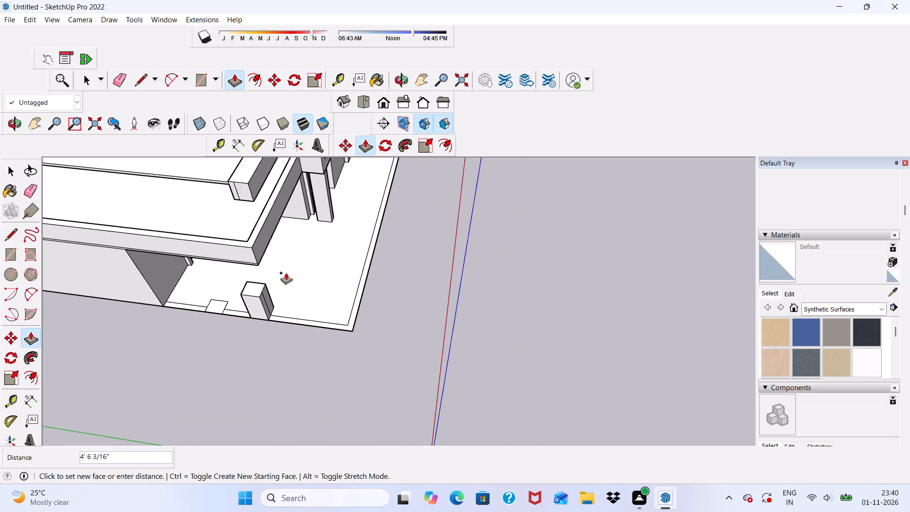
scroll(284, 256, up, 9)
middle_drag(187, 302, 194, 210)
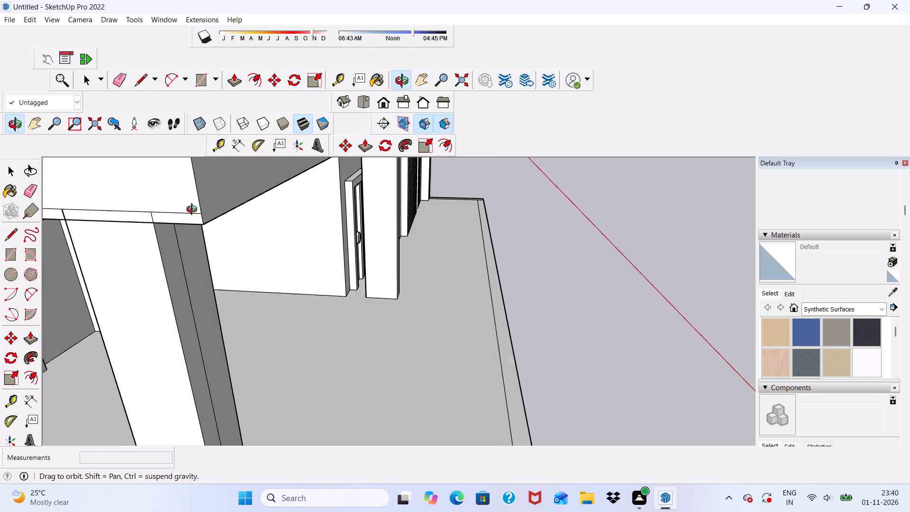
middle_drag(194, 210, 196, 207)
click(170, 204)
Push/Pull the rectangle nearest the rear wall up 10' to the balcony's lower edge as a second column.
scroll(175, 199, down, 10)
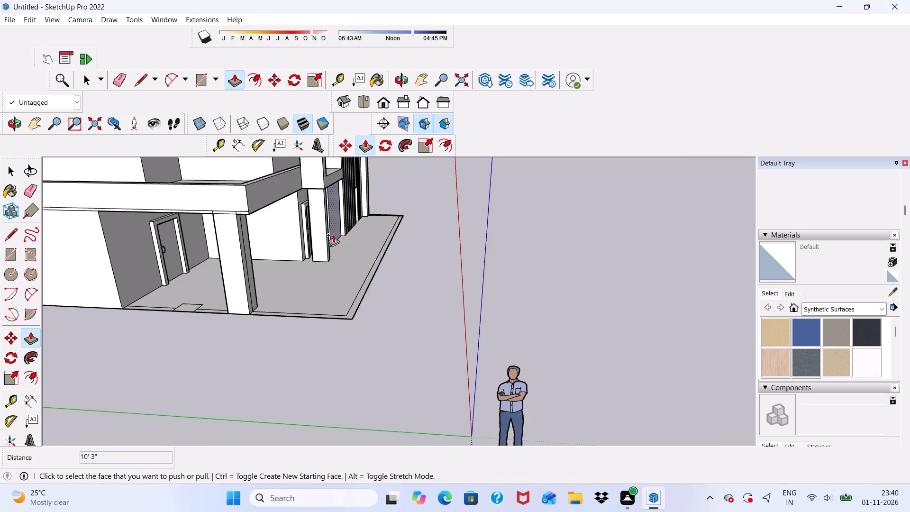
middle_drag(336, 236, 347, 279)
scroll(228, 366, up, 12)
click(173, 361)
scroll(161, 319, down, 16)
scroll(165, 221, up, 11)
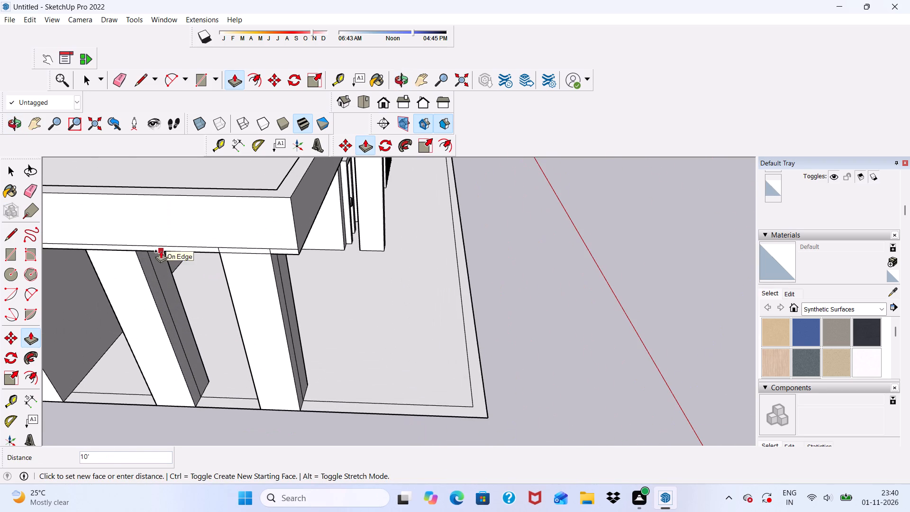
click(161, 251)
Examine how the two columns meet the balcony and slab from the front of the house.
scroll(173, 249, down, 3)
middle_drag(243, 288, 125, 221)
scroll(350, 214, down, 3)
middle_drag(358, 231, 220, 210)
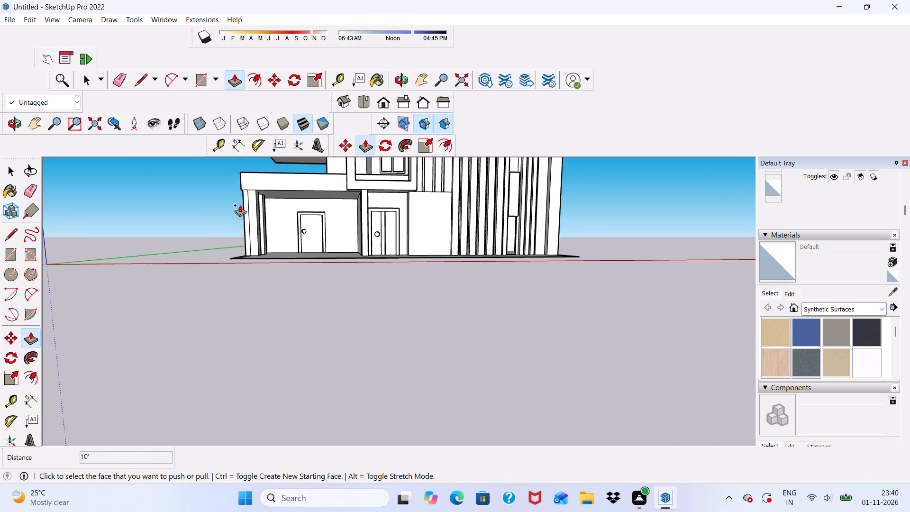
scroll(253, 199, up, 6)
middle_drag(302, 186, 205, 195)
scroll(190, 186, up, 5)
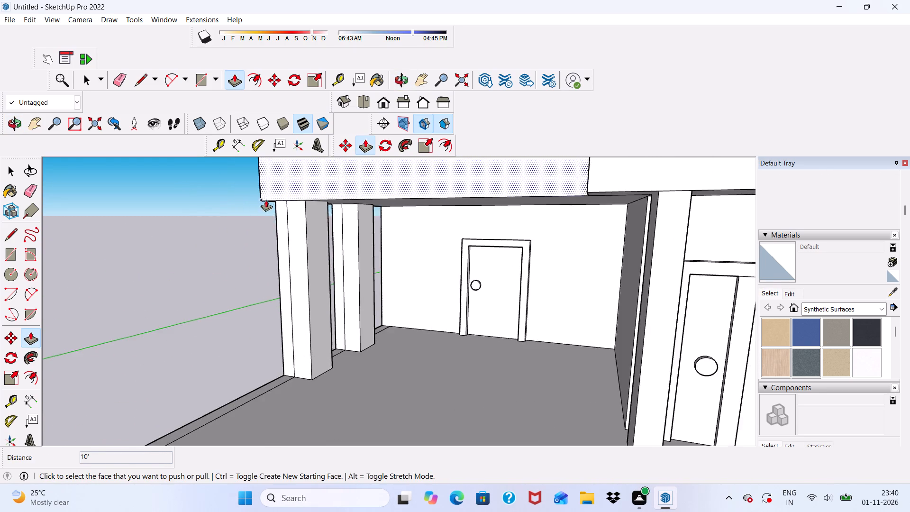
middle_drag(281, 190, 347, 210)
scroll(282, 231, down, 6)
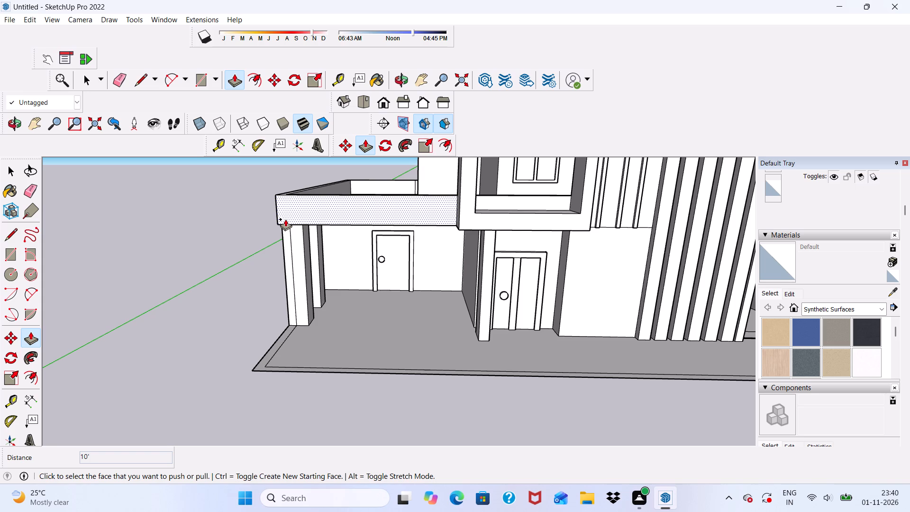
scroll(309, 246, down, 4)
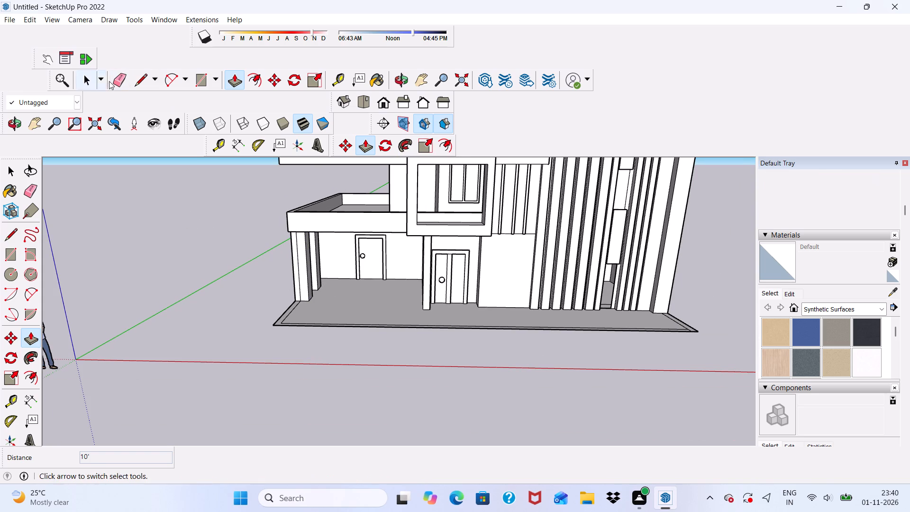
Erase the leftover vertical lines splitting the inner faces of both slab-edge columns.
click(131, 77)
click(120, 79)
scroll(382, 293, up, 1)
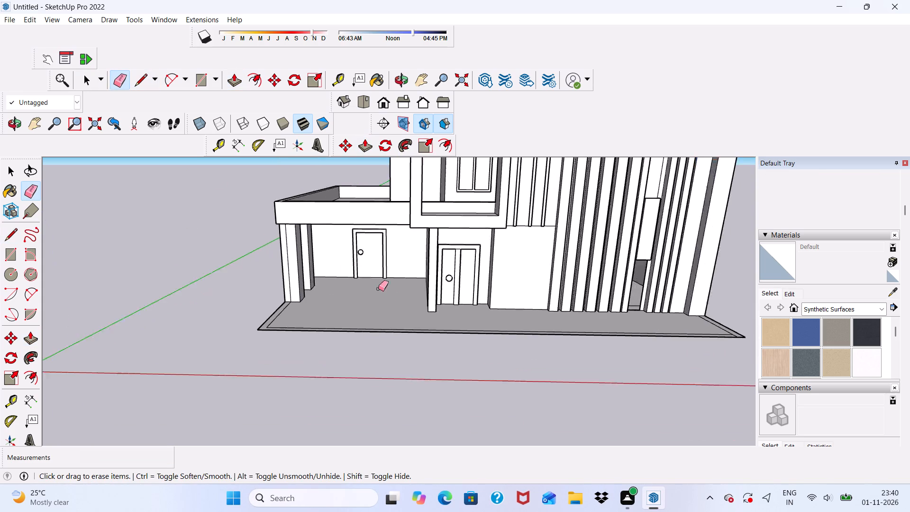
scroll(378, 289, up, 4)
scroll(229, 225, up, 5)
drag(238, 221, 251, 224)
scroll(212, 235, down, 6)
middle_drag(175, 281, 230, 296)
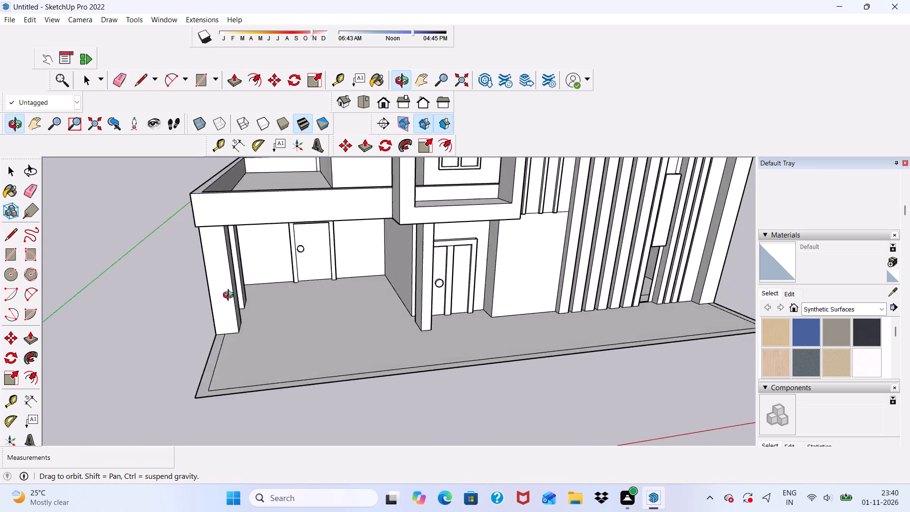
middle_drag(230, 296, 324, 291)
scroll(229, 259, up, 7)
drag(243, 249, 248, 246)
scroll(245, 244, down, 6)
middle_drag(249, 277, 480, 261)
scroll(487, 260, up, 7)
drag(491, 254, 496, 255)
scroll(608, 279, up, 1)
click(625, 283)
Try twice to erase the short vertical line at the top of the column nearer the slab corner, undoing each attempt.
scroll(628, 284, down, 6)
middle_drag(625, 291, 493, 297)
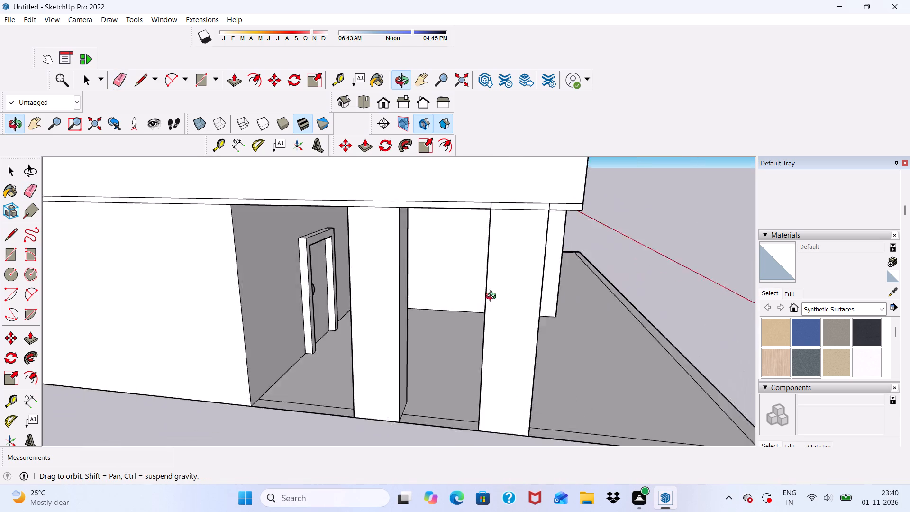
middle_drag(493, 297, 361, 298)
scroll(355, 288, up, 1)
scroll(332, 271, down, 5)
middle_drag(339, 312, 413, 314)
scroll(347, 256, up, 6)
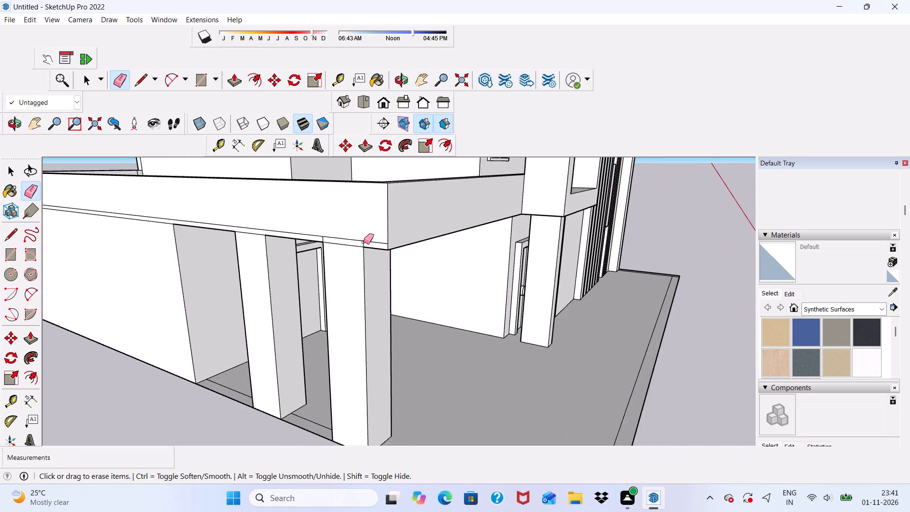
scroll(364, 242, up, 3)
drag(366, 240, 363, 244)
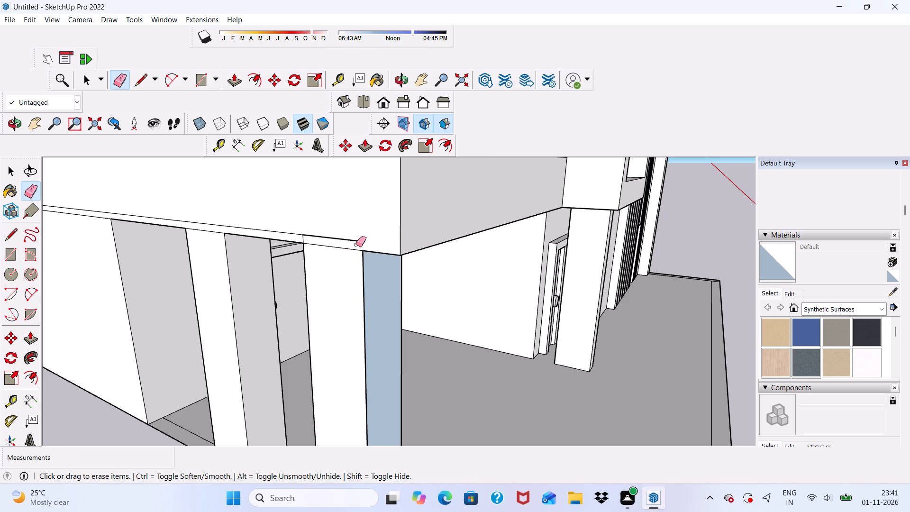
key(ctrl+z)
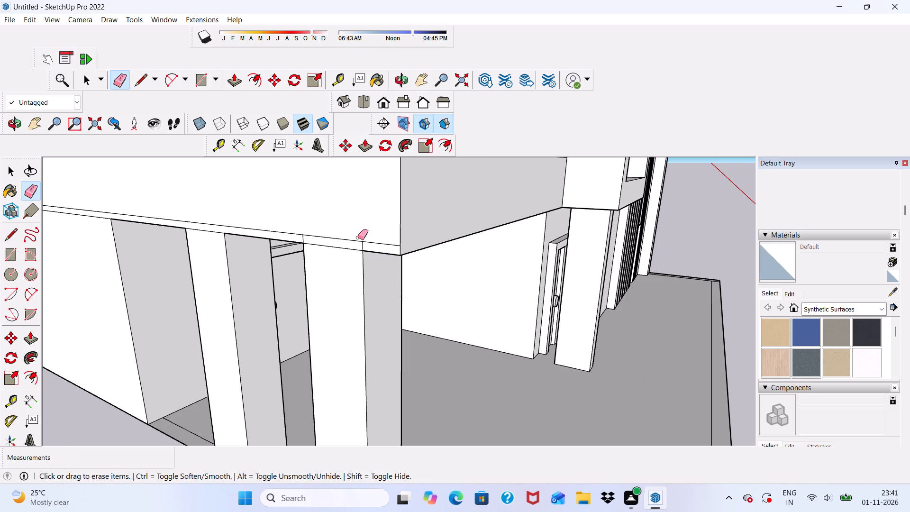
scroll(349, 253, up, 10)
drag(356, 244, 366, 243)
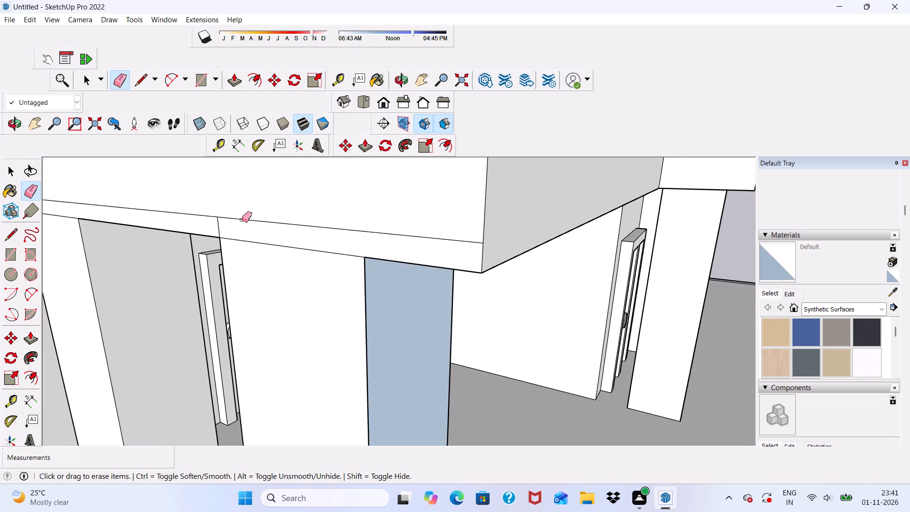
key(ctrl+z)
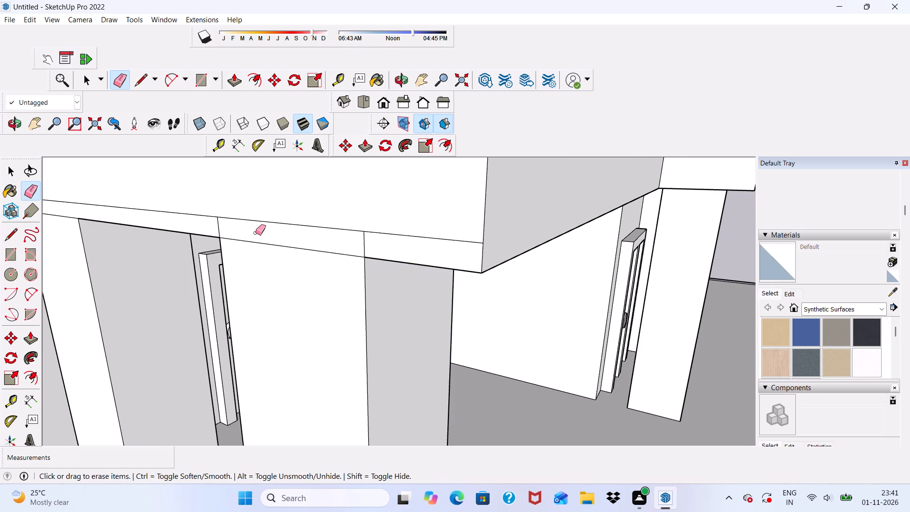
Erase the horizontal line above the corner column's outer face and the short vertical line at its top corner.
drag(308, 222, 308, 227)
click(381, 229)
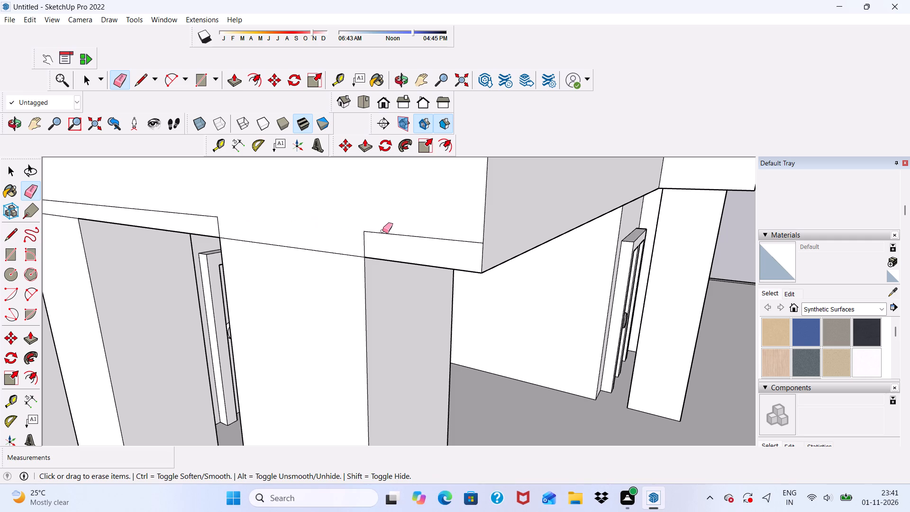
drag(361, 236, 366, 236)
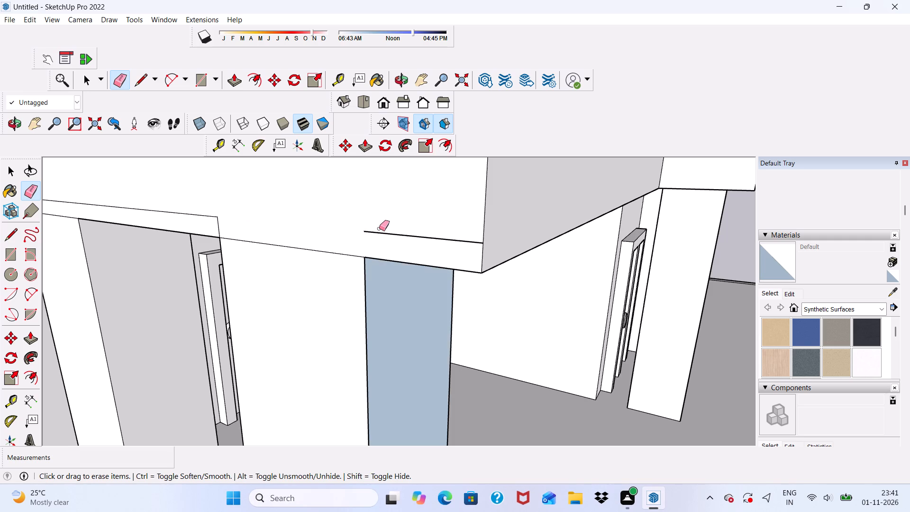
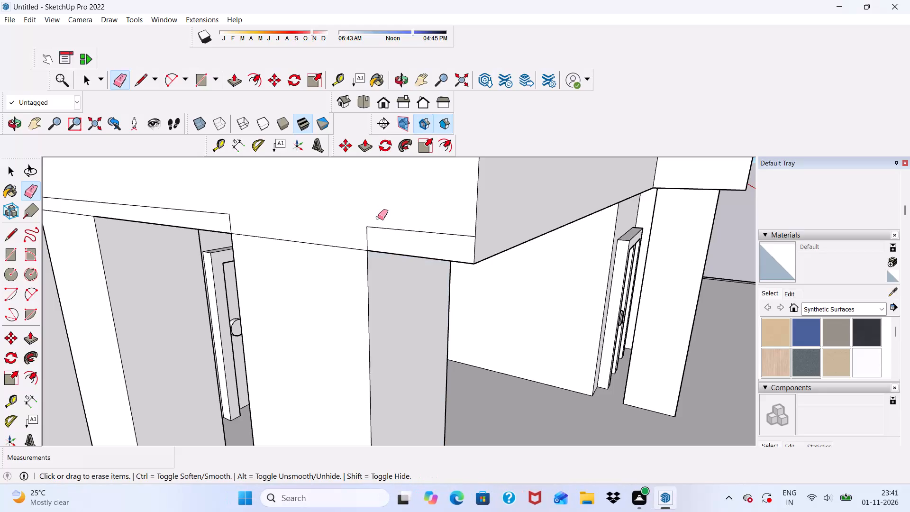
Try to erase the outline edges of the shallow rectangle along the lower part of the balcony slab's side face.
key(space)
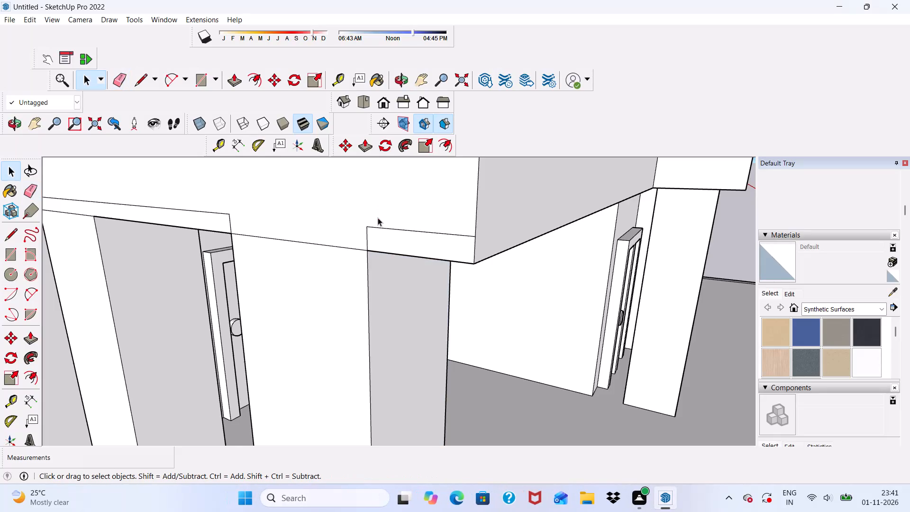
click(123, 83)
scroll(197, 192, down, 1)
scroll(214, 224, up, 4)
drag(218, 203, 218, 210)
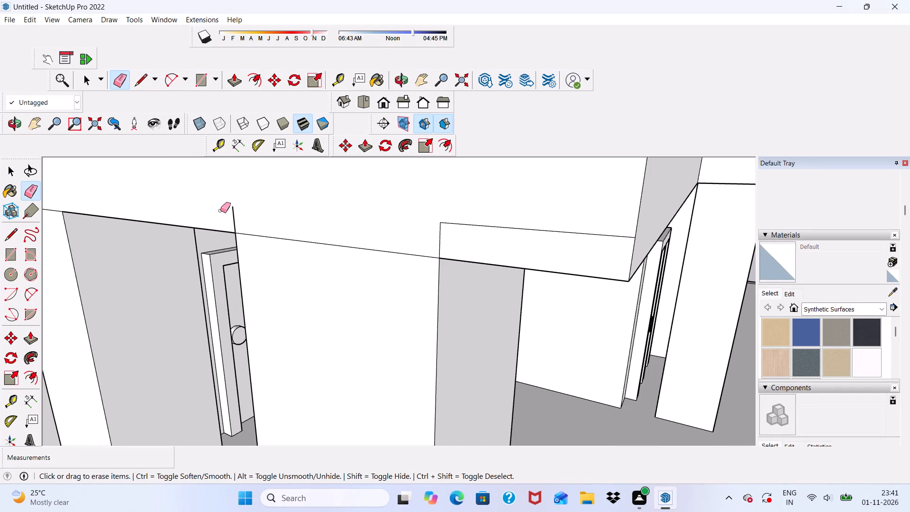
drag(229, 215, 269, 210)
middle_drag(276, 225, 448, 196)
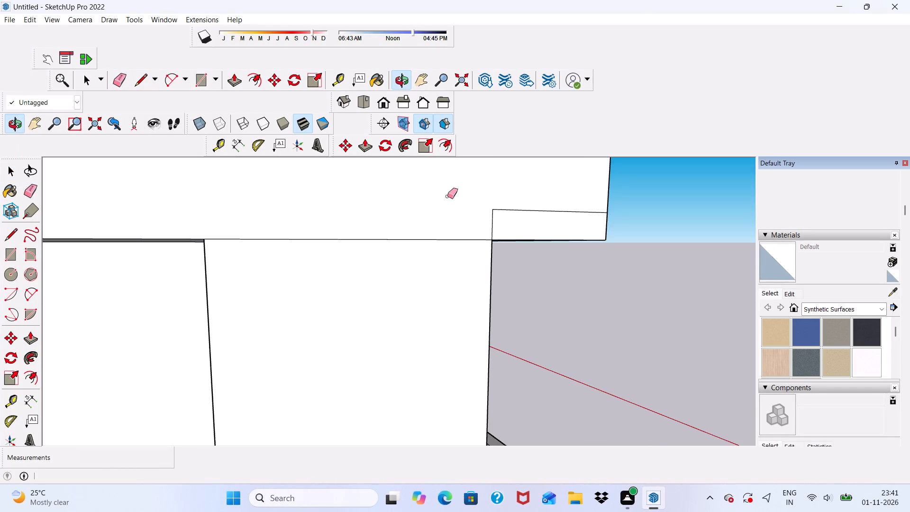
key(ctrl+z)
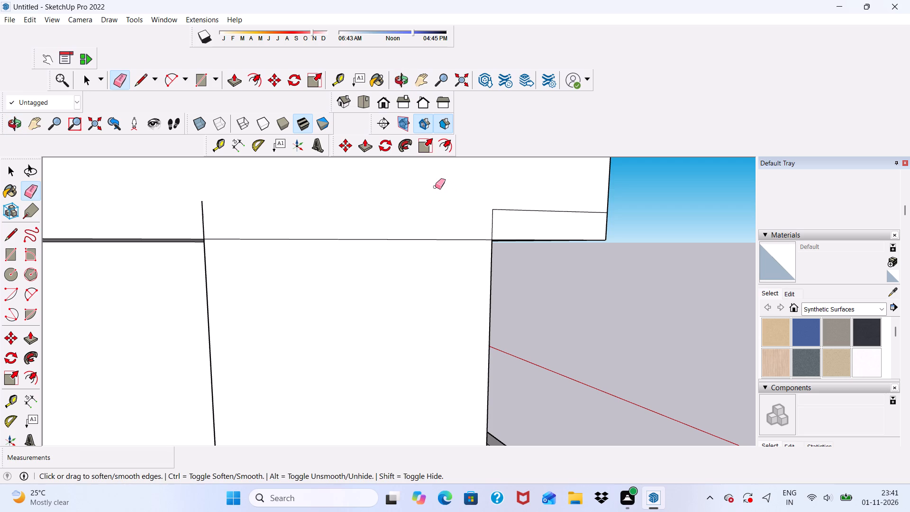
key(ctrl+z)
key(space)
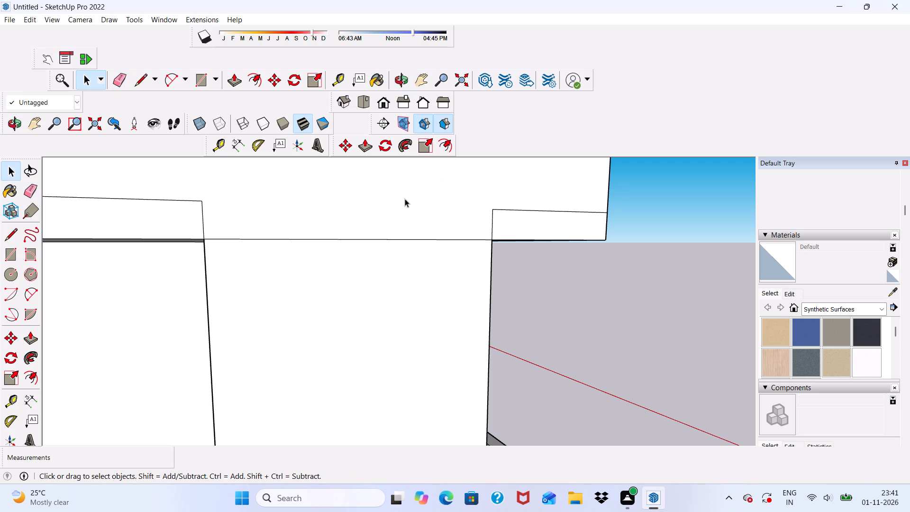
Examine the house's front porch, columns, balcony and roof overhang from several angles.
scroll(410, 208, down, 5)
middle_drag(471, 250, 168, 222)
scroll(292, 193, down, 4)
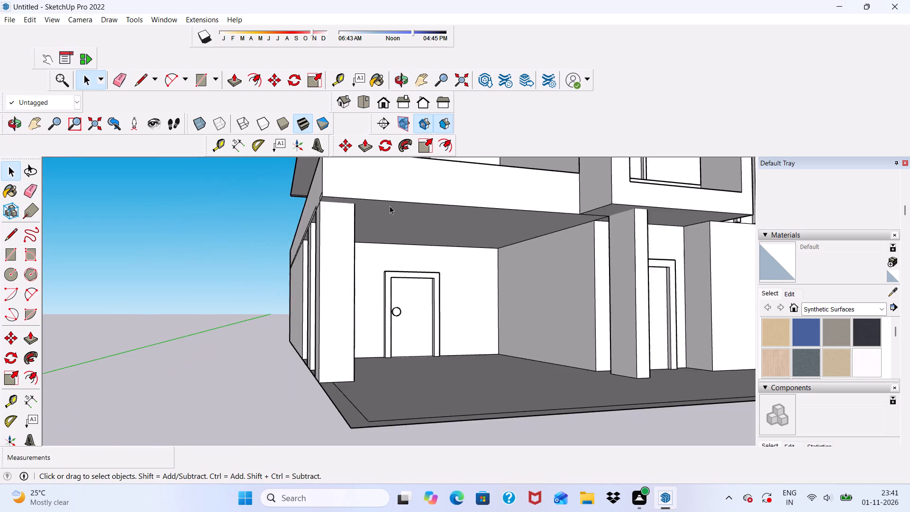
scroll(390, 206, down, 3)
middle_drag(390, 206, 314, 218)
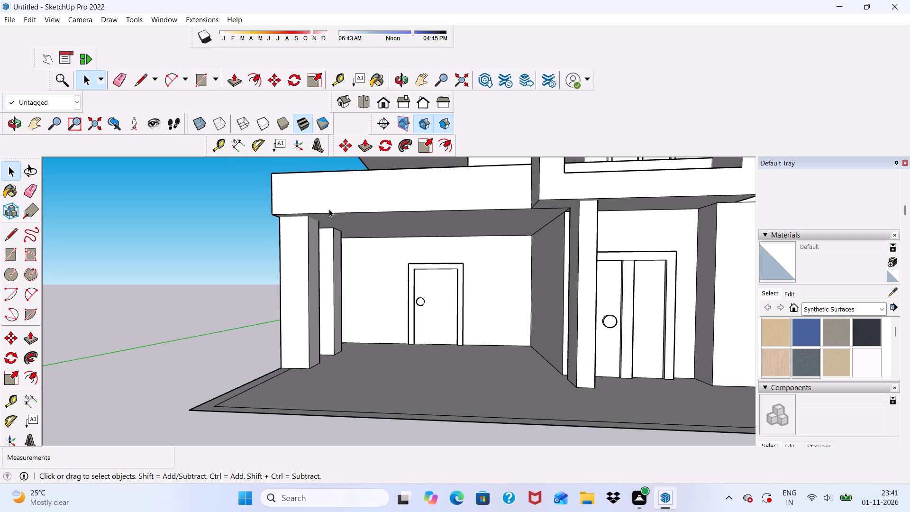
scroll(350, 248, down, 2)
scroll(340, 266, up, 1)
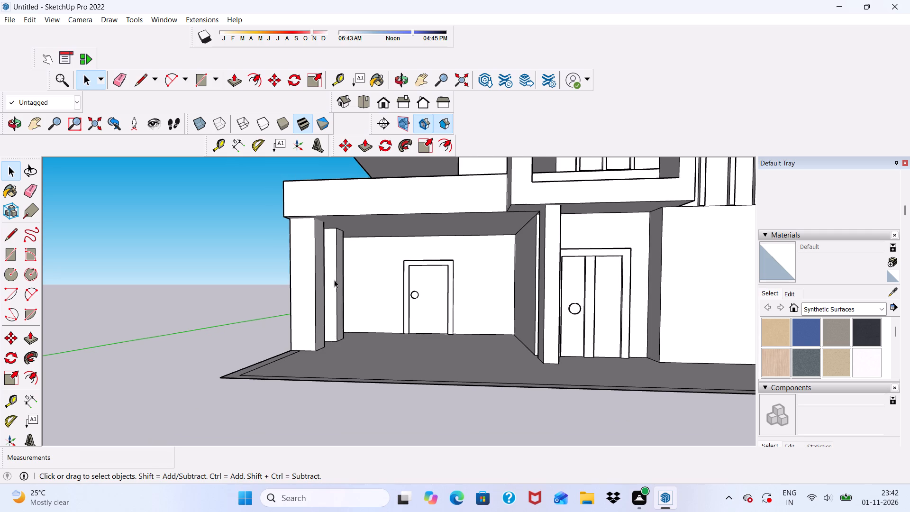
middle_drag(339, 279, 361, 304)
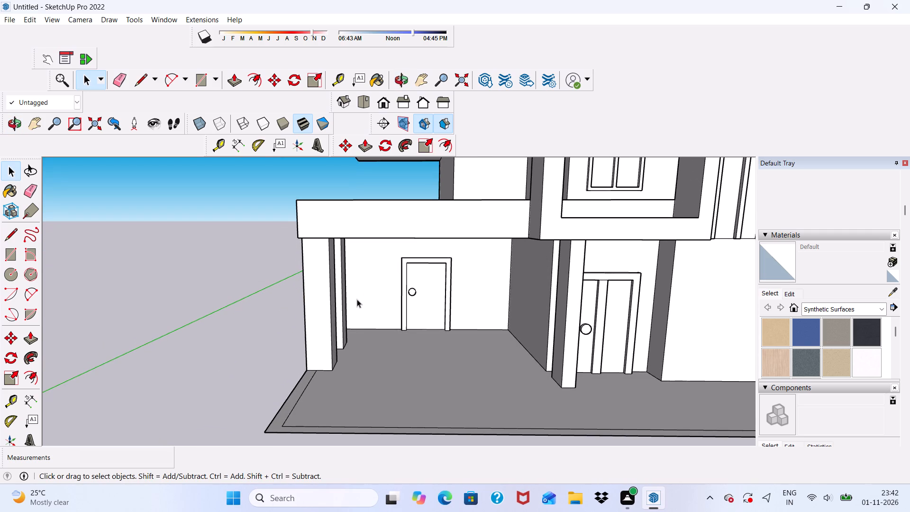
scroll(358, 297, down, 4)
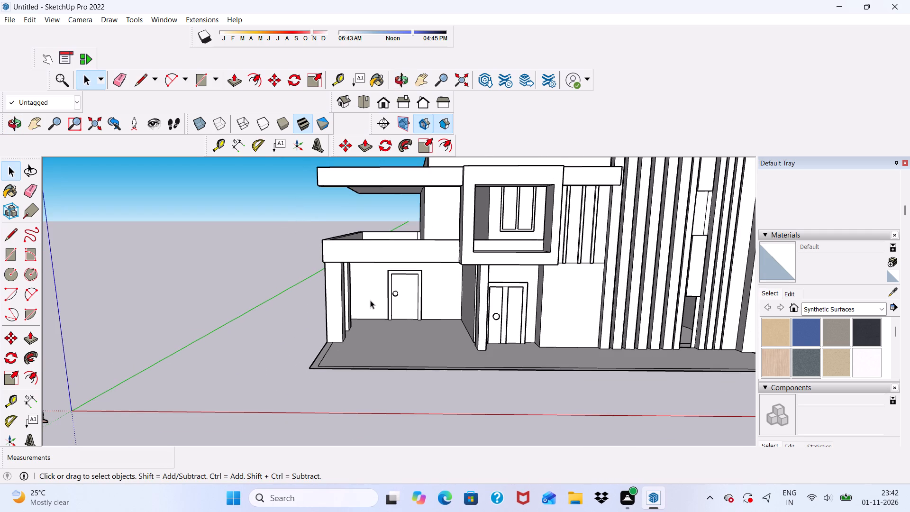
scroll(367, 300, down, 2)
middle_drag(367, 300, 413, 319)
scroll(414, 326, up, 1)
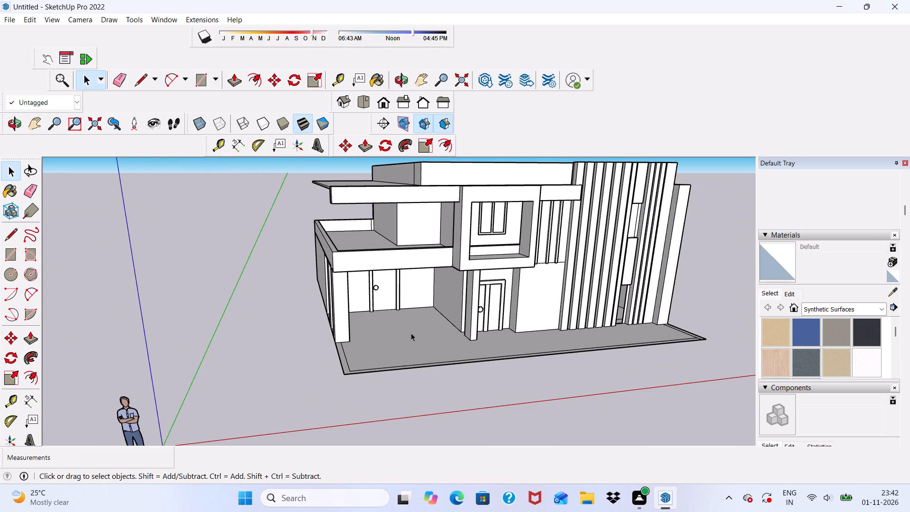
scroll(377, 366, down, 3)
middle_drag(379, 281, 380, 247)
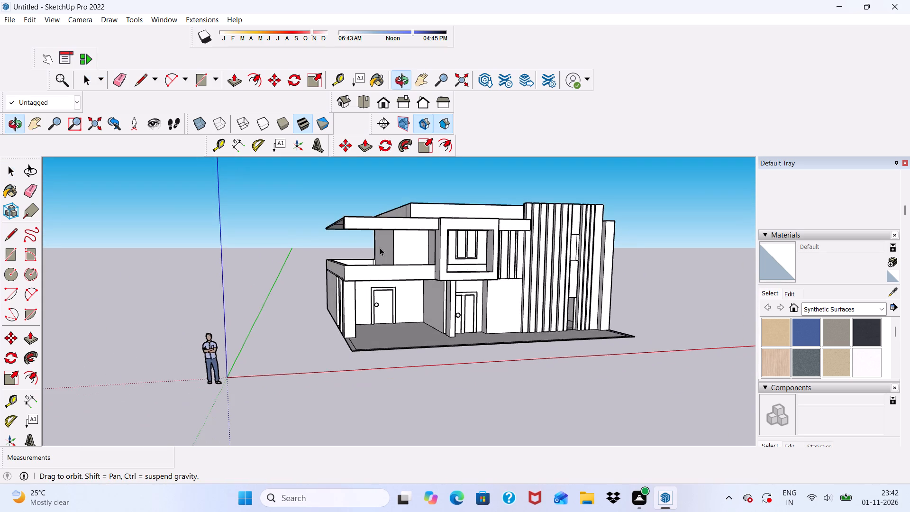
middle_drag(380, 247, 379, 252)
Erase the vertical seam line on the side end of the front roof beam, beside the overhanging roof slab.
scroll(380, 220, up, 5)
scroll(338, 243, down, 1)
middle_drag(338, 243, 478, 228)
scroll(409, 223, up, 4)
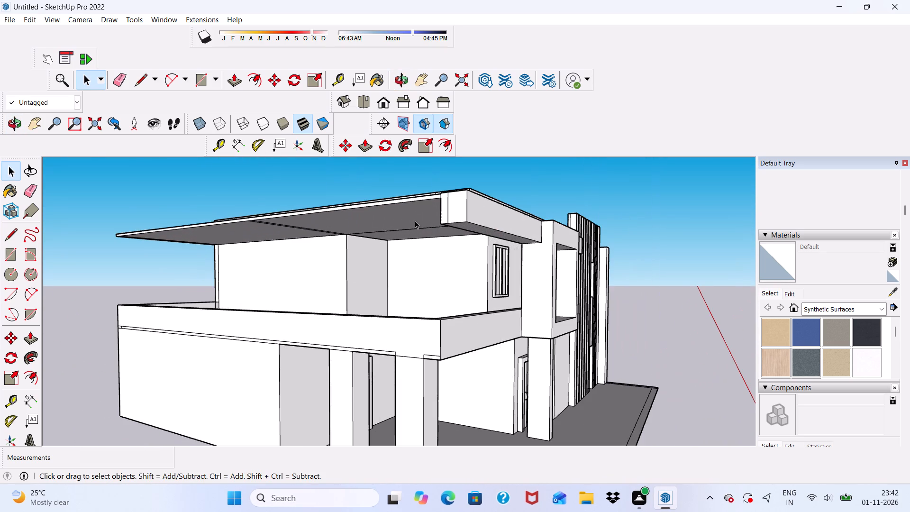
drag(113, 78, 117, 80)
scroll(386, 221, up, 5)
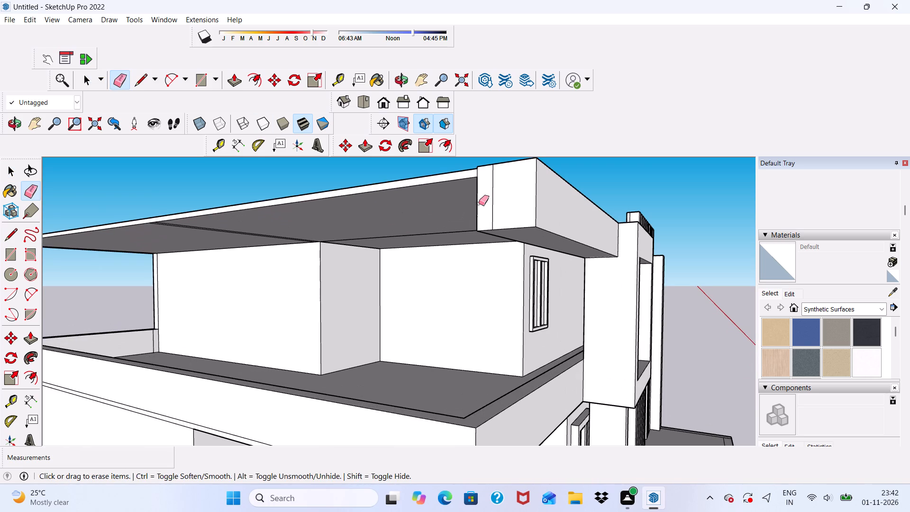
click(488, 202)
scroll(499, 205, up, 1)
drag(491, 205, 483, 208)
click(488, 207)
scroll(487, 231, down, 1)
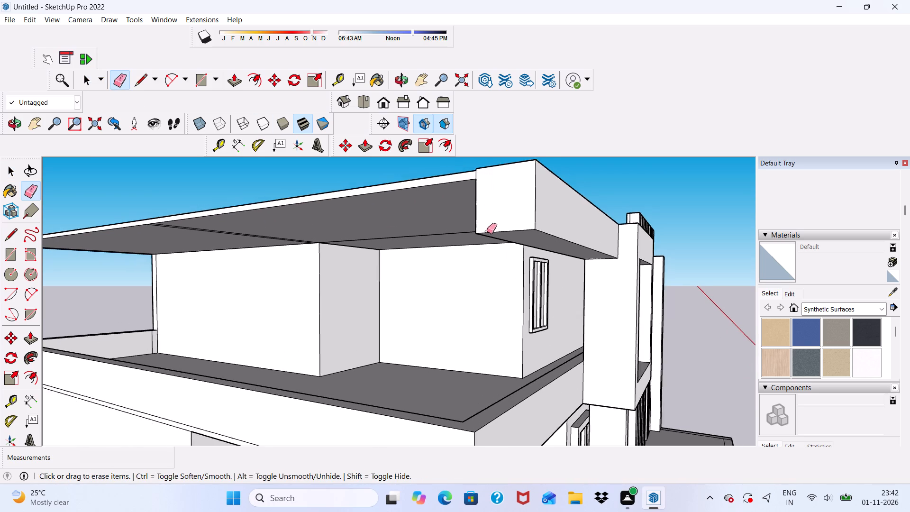
Erase the vertical seam line near the front corner on the side face of the raised roof block.
middle_drag(487, 231, 505, 228)
scroll(495, 201, down, 4)
middle_drag(494, 238, 515, 337)
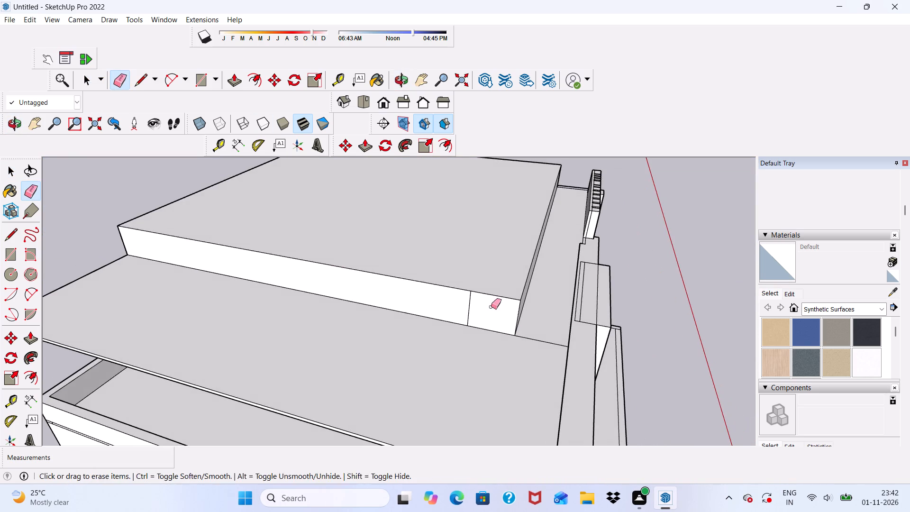
middle_drag(491, 307, 450, 299)
scroll(450, 299, up, 3)
drag(401, 311, 428, 305)
scroll(435, 319, down, 2)
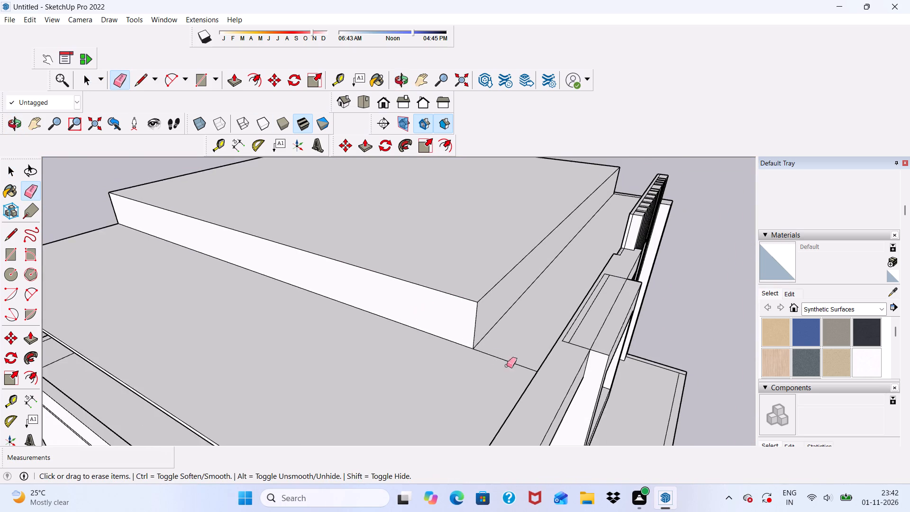
Draw a rectangle about 2' by 8" on top of the balcony's side parapet, starting at the inner front corner.
scroll(504, 355, up, 4)
scroll(498, 332, down, 10)
middle_drag(482, 332, 570, 302)
scroll(571, 303, up, 1)
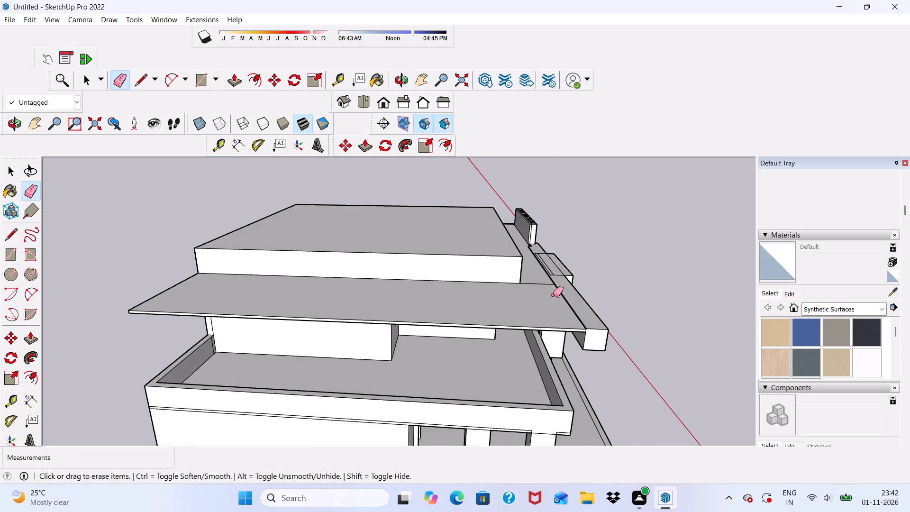
scroll(528, 281, down, 4)
middle_drag(521, 356, 508, 285)
scroll(503, 306, up, 4)
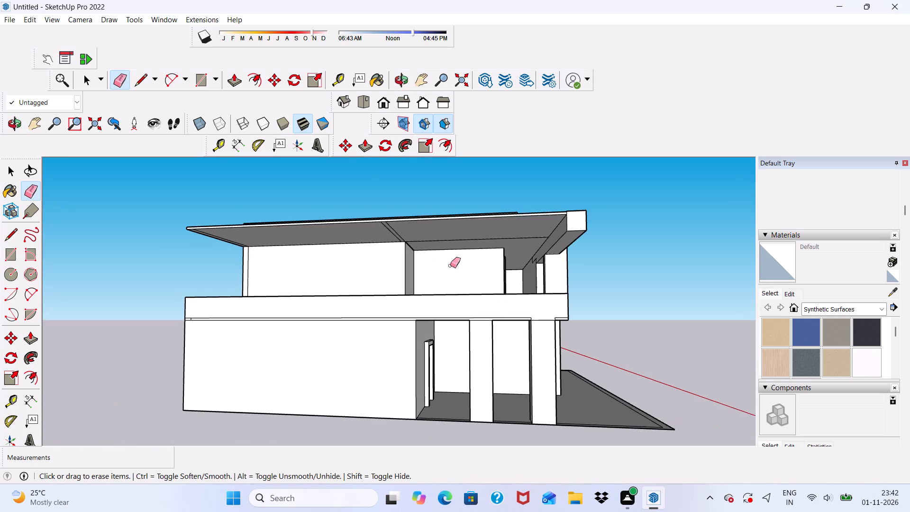
click(194, 82)
scroll(292, 183, down, 3)
middle_drag(425, 256, 428, 280)
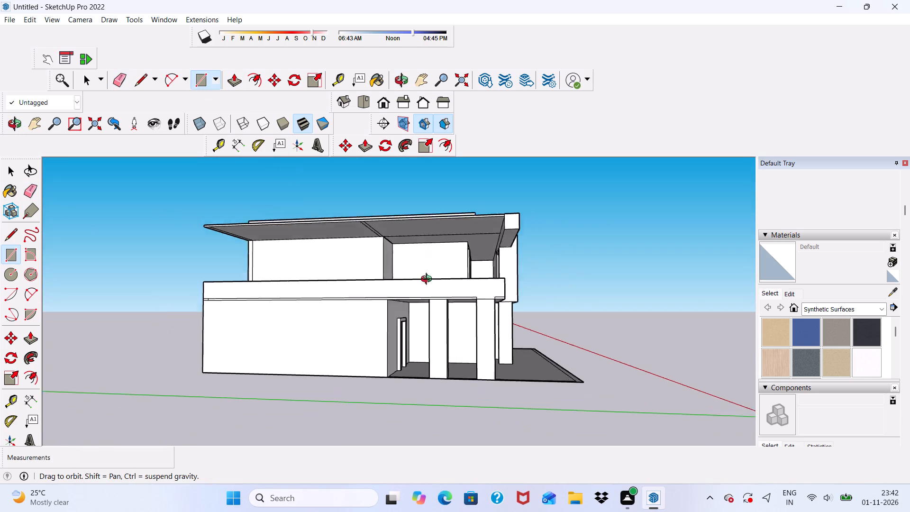
middle_drag(428, 280, 428, 339)
scroll(433, 334, up, 1)
scroll(438, 311, down, 4)
scroll(451, 366, up, 8)
middle_drag(462, 336, 464, 320)
middle_drag(468, 314, 463, 346)
scroll(480, 361, up, 2)
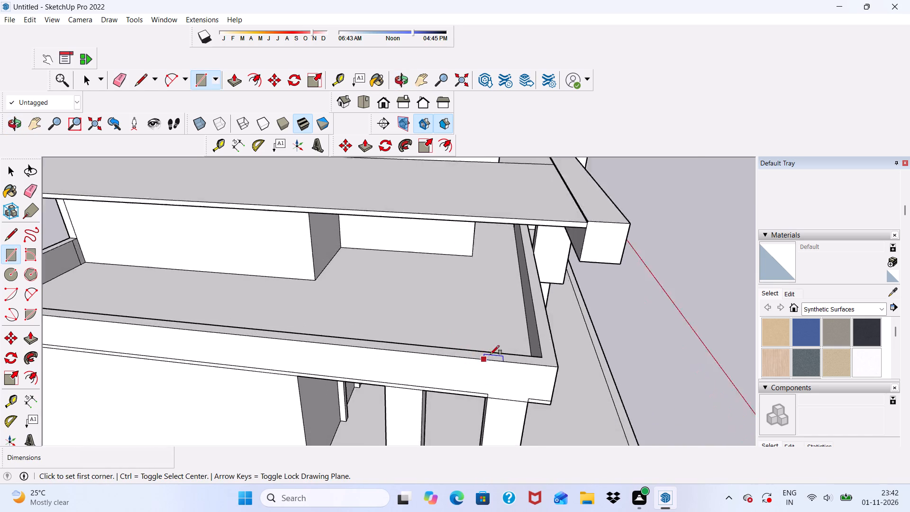
scroll(490, 355, up, 3)
scroll(542, 360, up, 4)
scroll(508, 344, down, 5)
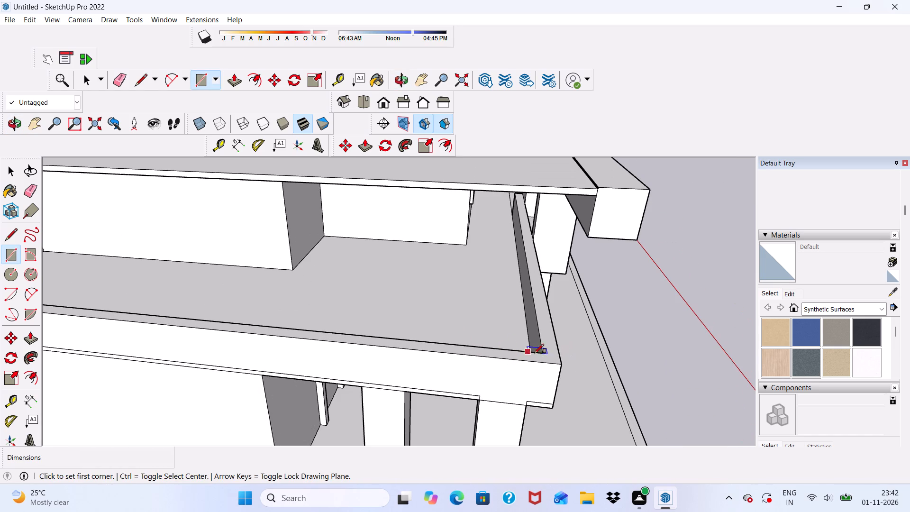
scroll(542, 354, up, 3)
click(542, 353)
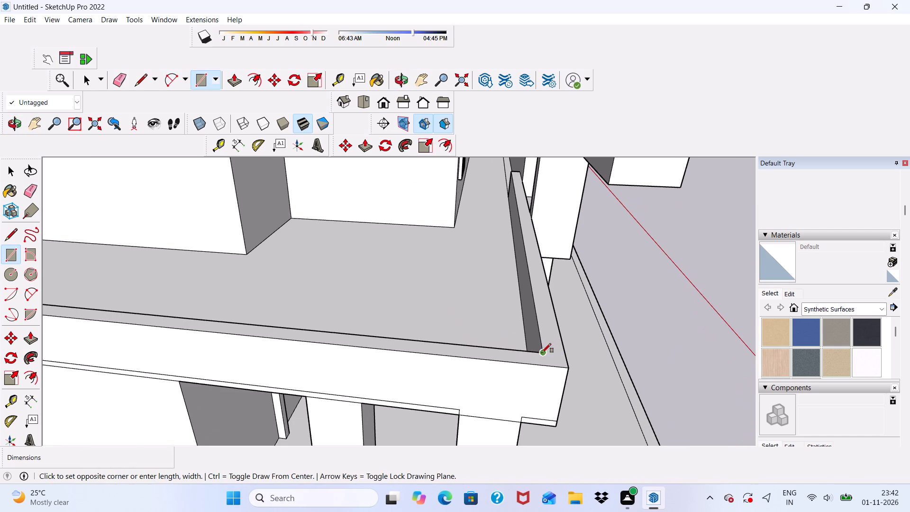
scroll(519, 359, up, 5)
scroll(455, 347, up, 4)
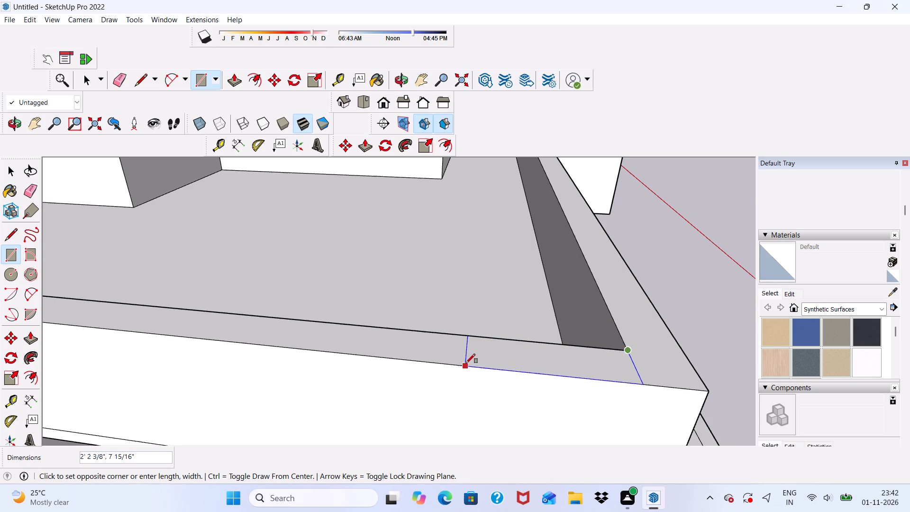
click(474, 365)
scroll(512, 349, down, 5)
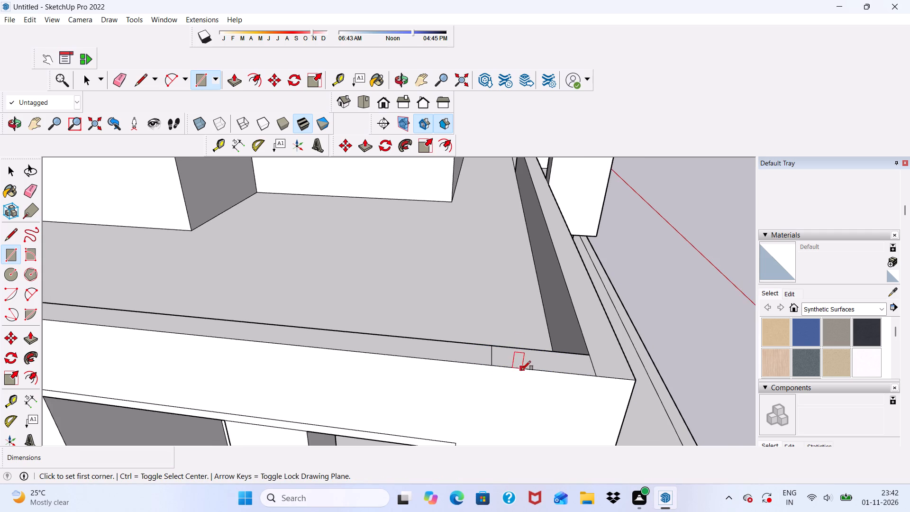
Copy the new rectangle face about 16' 3 1/4" along the top of the side parapet towards the back.
scroll(522, 364, up, 3)
key(space)
drag(523, 360, 528, 357)
click(528, 357)
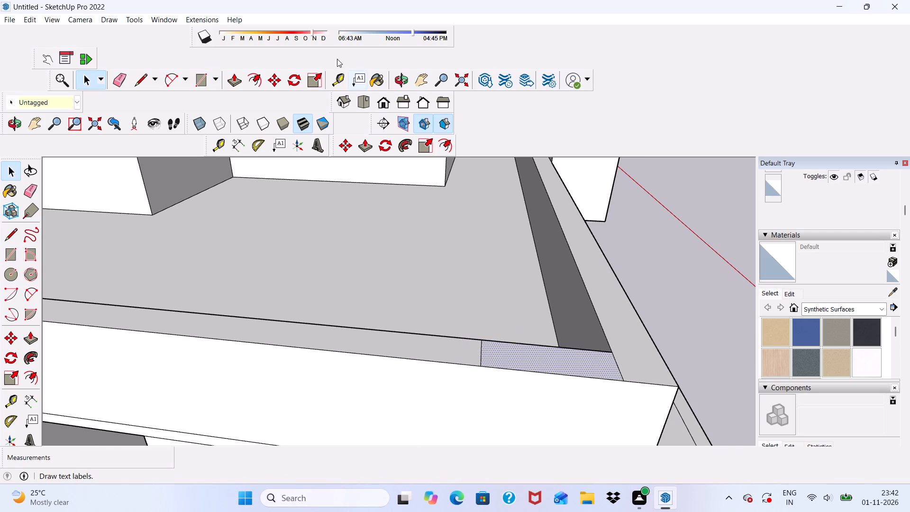
click(271, 73)
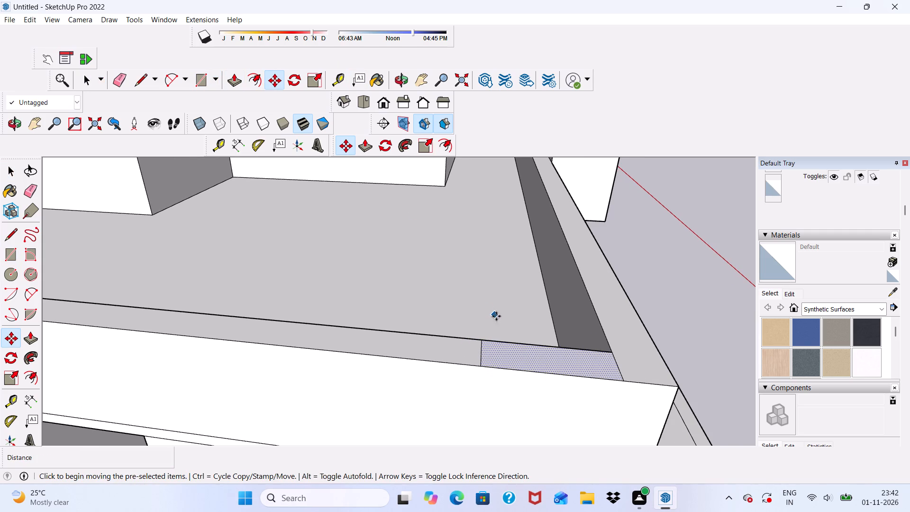
click(512, 350)
scroll(446, 316, down, 4)
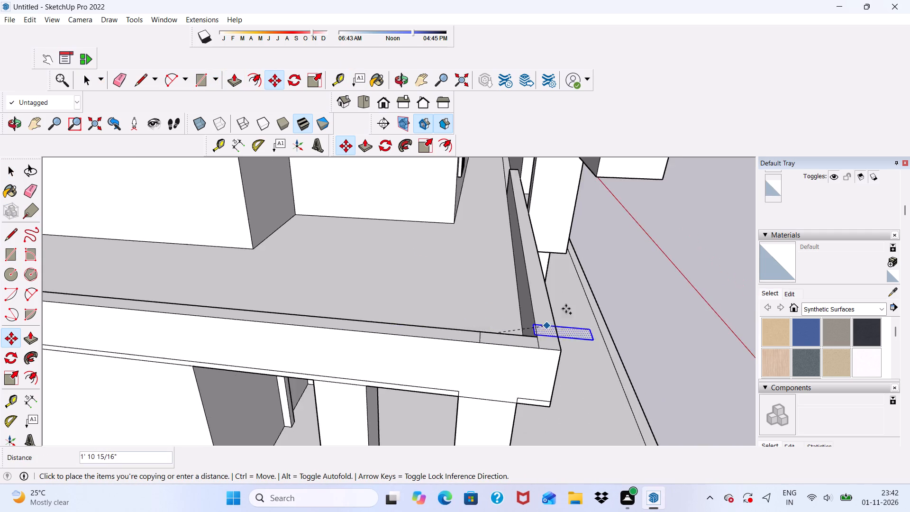
scroll(566, 309, down, 11)
scroll(309, 291, up, 6)
scroll(376, 295, up, 4)
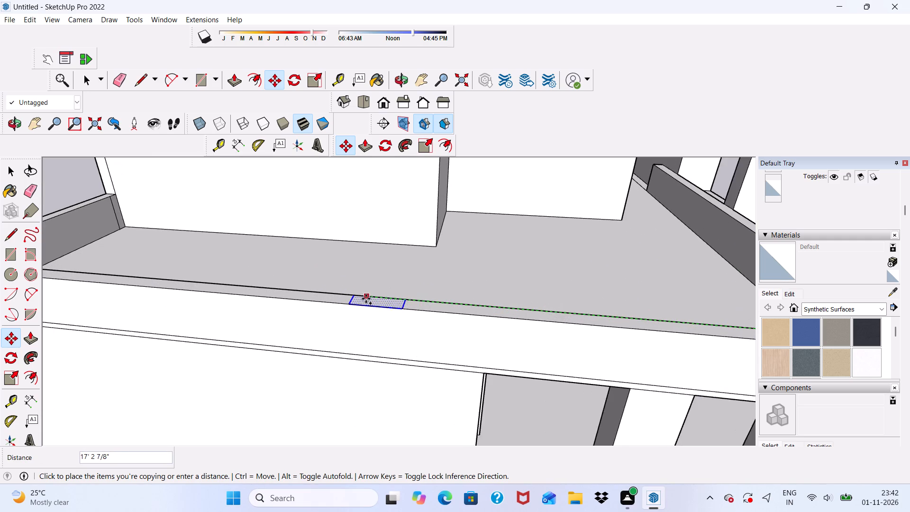
click(394, 297)
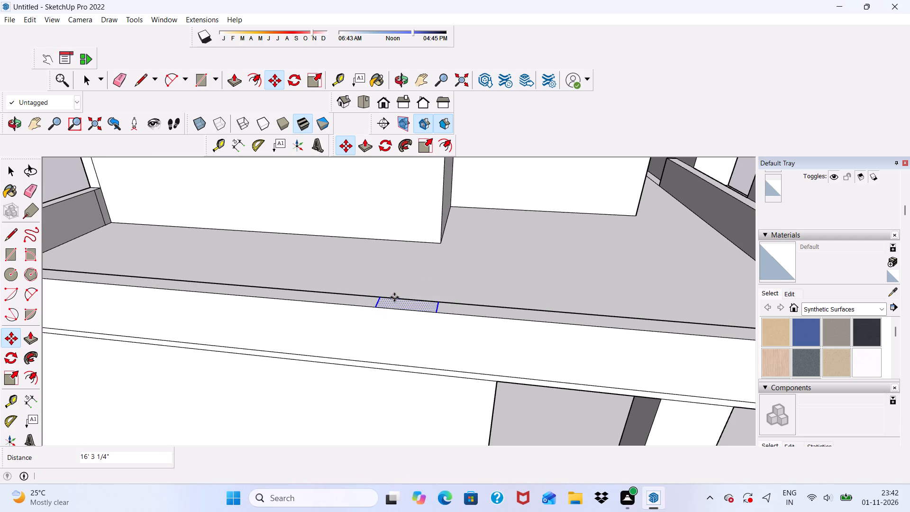
Copy the middle rectangle face about 21' 8 3/4" along the parapet top to its outer back corner.
click(390, 299)
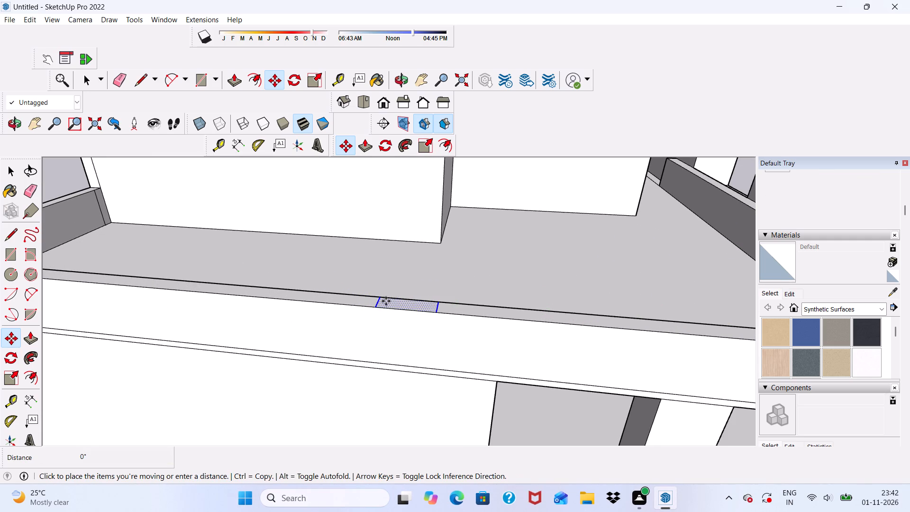
scroll(191, 293, down, 11)
scroll(512, 325, up, 1)
scroll(492, 301, down, 2)
scroll(71, 325, up, 3)
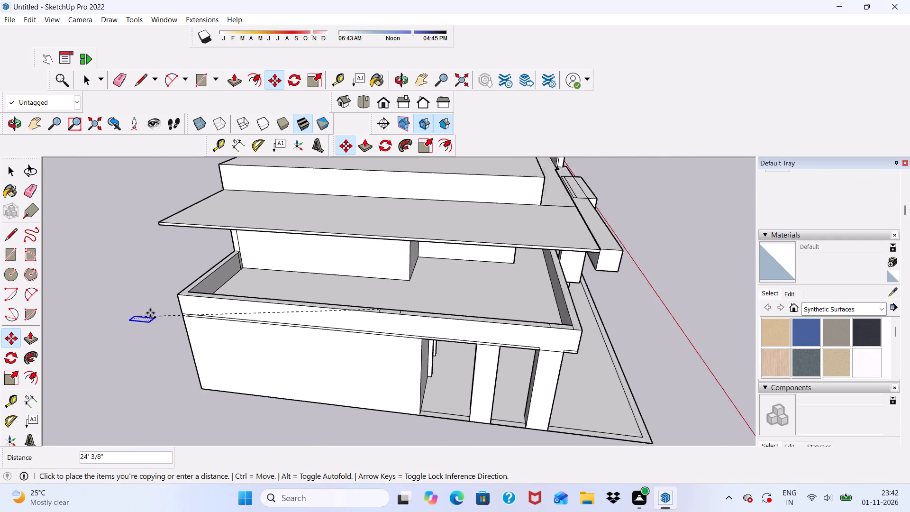
scroll(150, 313, up, 3)
scroll(200, 275, up, 15)
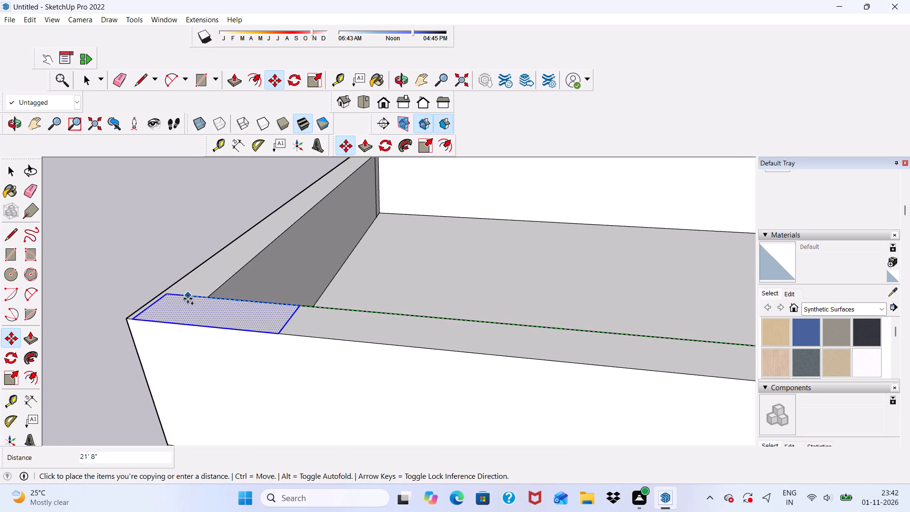
click(184, 298)
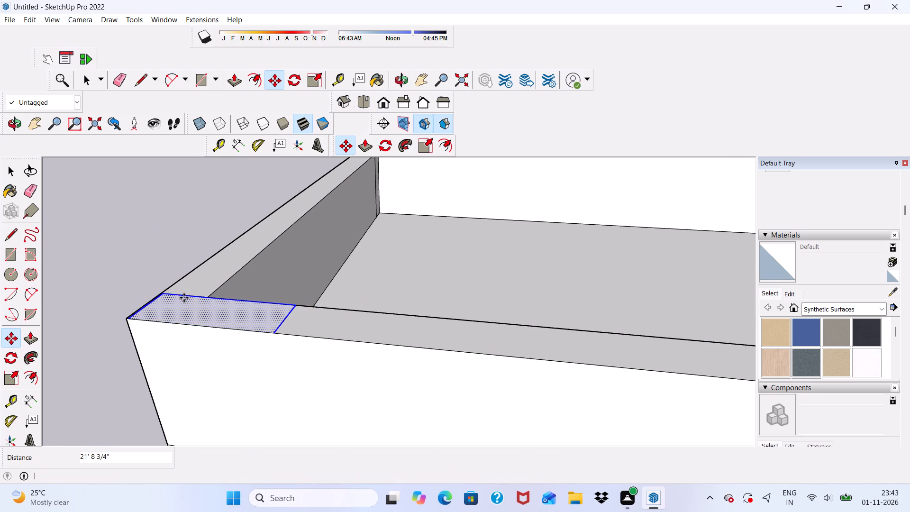
Push/Pull the rectangle at the parapet's outer back corner up 7' 8 1/8" to the underside of the overhang roof.
scroll(209, 293, down, 6)
click(232, 82)
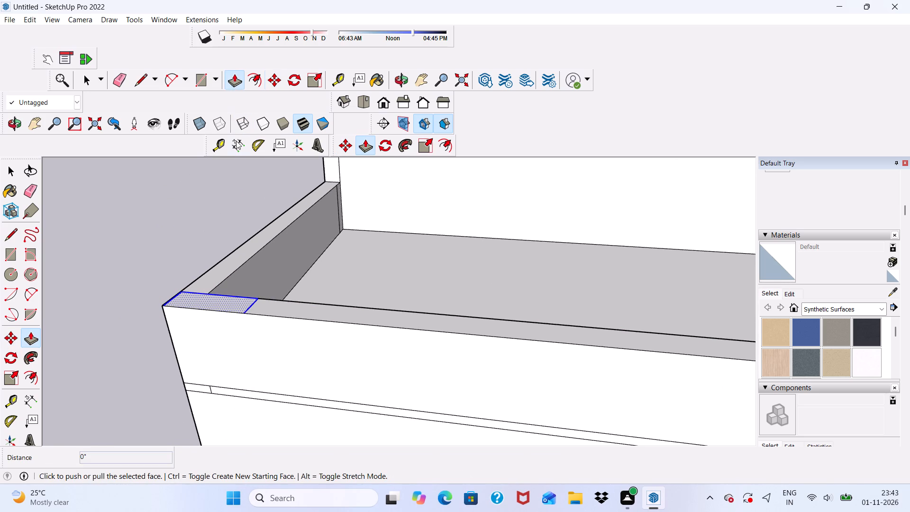
scroll(238, 261, up, 1)
click(225, 299)
scroll(231, 212, down, 2)
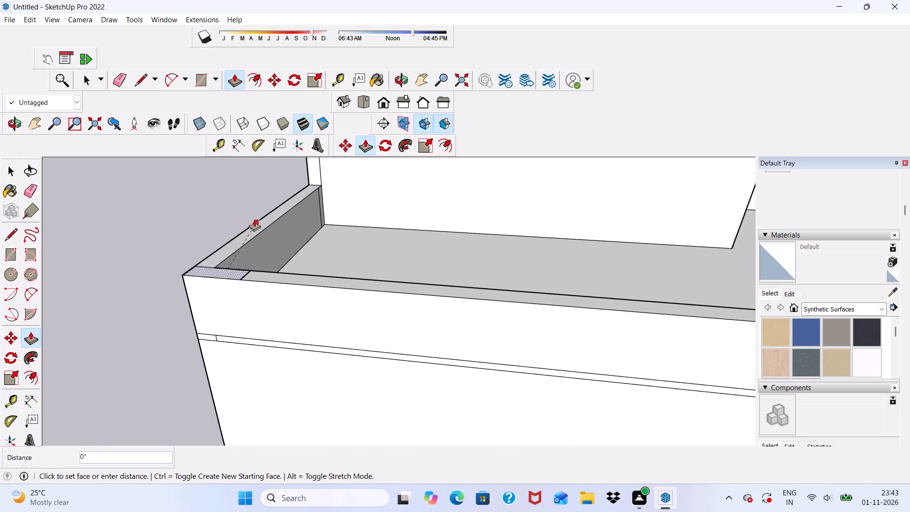
scroll(254, 219, down, 1)
scroll(272, 182, down, 15)
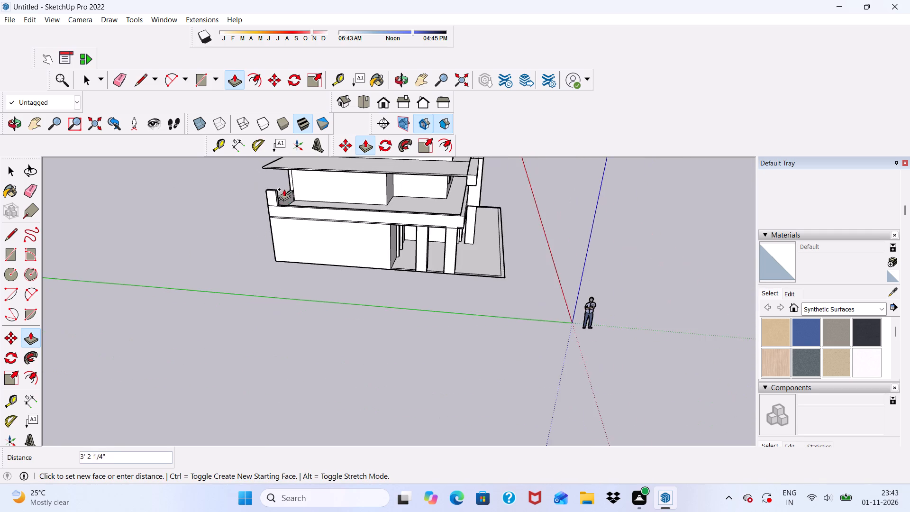
middle_drag(285, 184, 515, 180)
scroll(378, 200, up, 15)
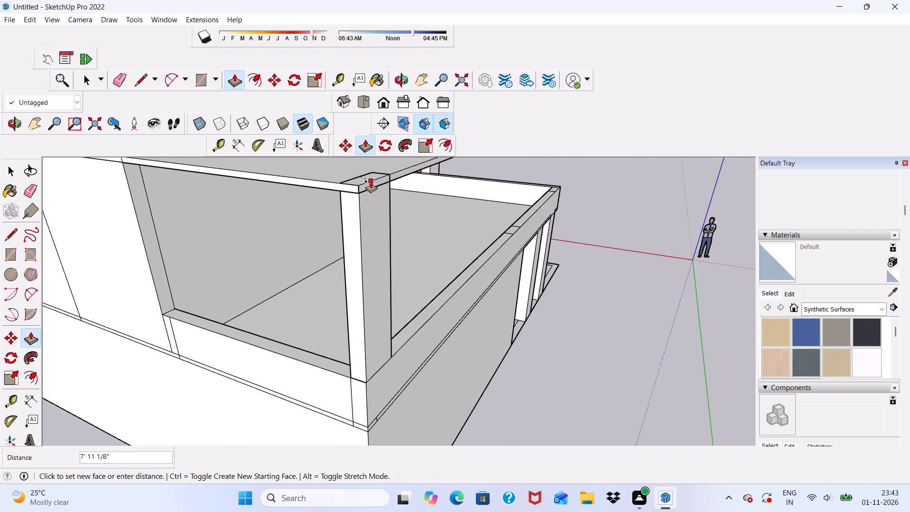
scroll(362, 191, up, 8)
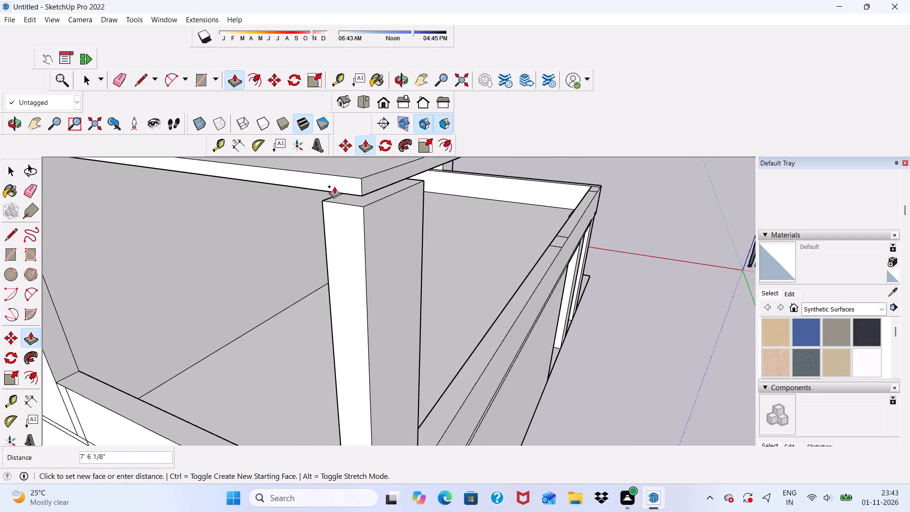
click(328, 191)
Push/Pull the middle rectangle on the side parapet up 7' 8 1/8" to meet the overhang roof.
scroll(293, 183, down, 7)
middle_drag(358, 210, 273, 224)
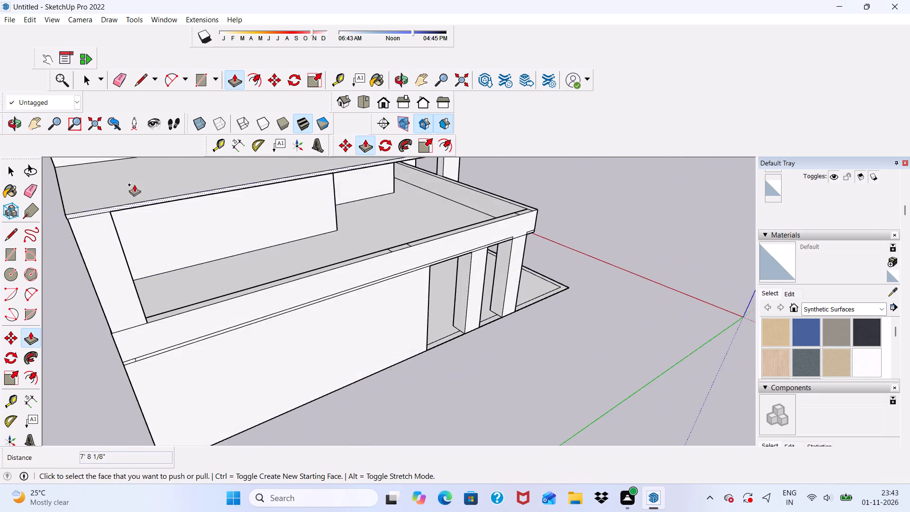
scroll(83, 190, down, 5)
middle_drag(288, 227, 168, 271)
scroll(361, 205, up, 5)
scroll(241, 259, up, 6)
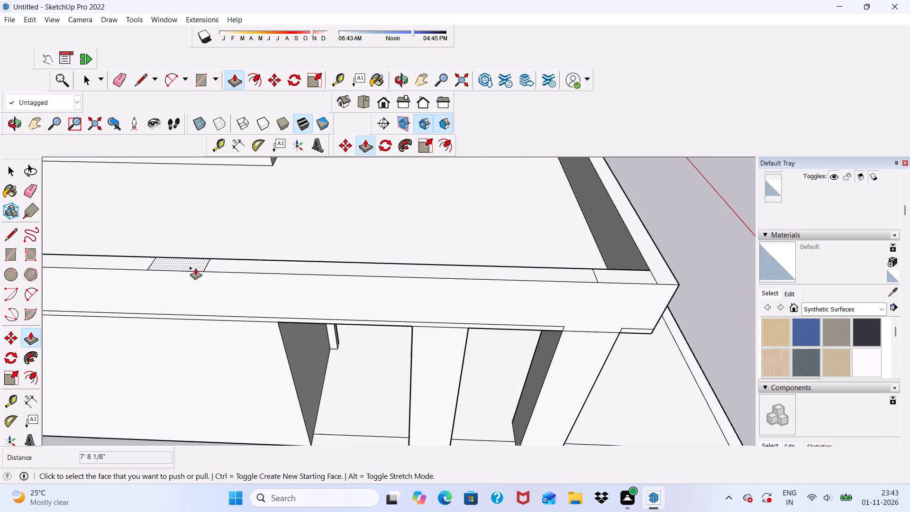
scroll(195, 268, up, 5)
click(196, 263)
scroll(196, 234, down, 19)
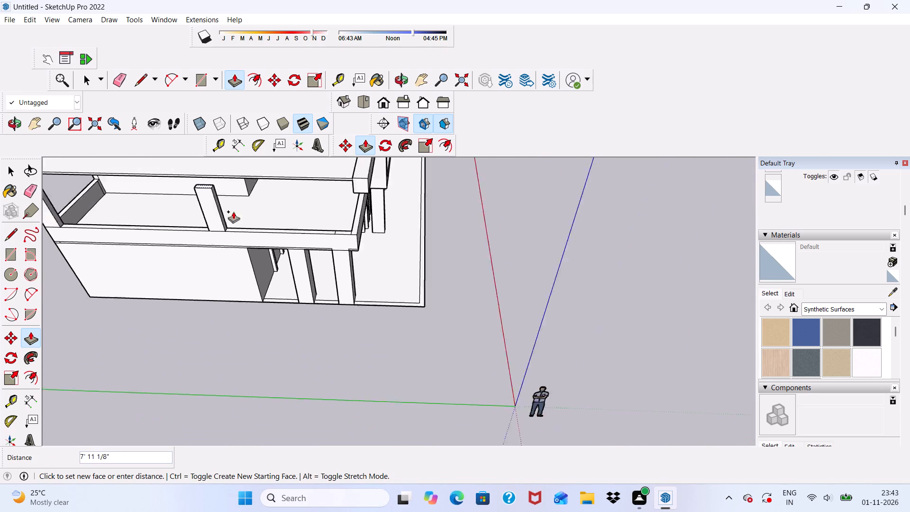
scroll(233, 211, down, 3)
scroll(243, 210, up, 20)
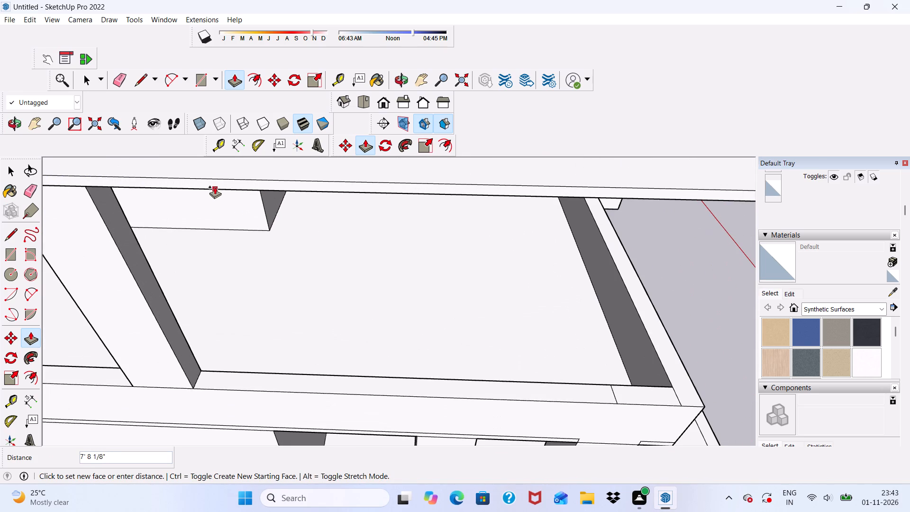
click(214, 187)
Push/Pull the rectangle at the front end of the side parapet up 7' 8 1/8" to the overhang roof.
scroll(210, 190, down, 7)
middle_drag(257, 246, 259, 232)
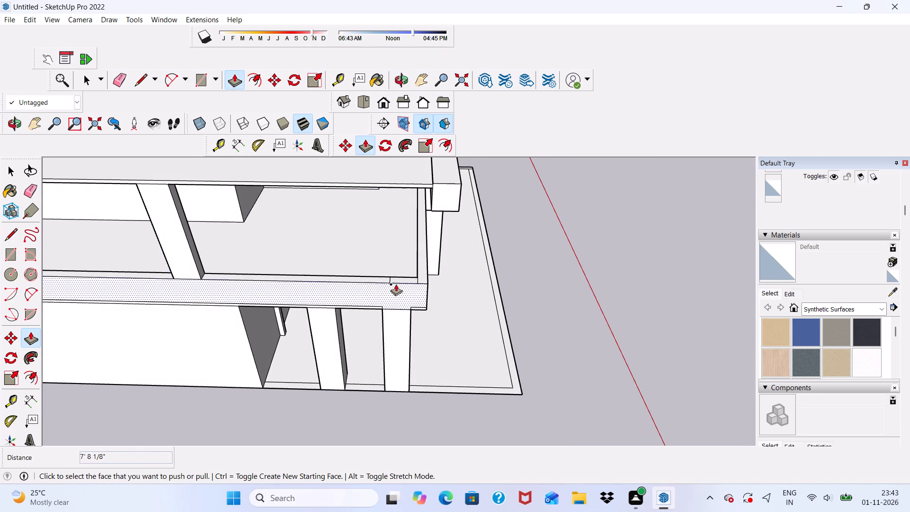
scroll(407, 283, up, 6)
click(407, 276)
scroll(381, 239, down, 9)
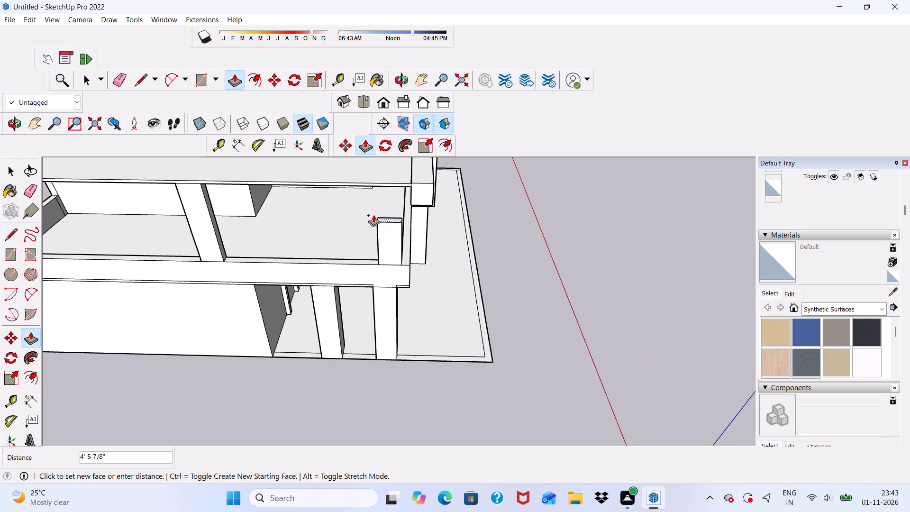
scroll(369, 182, up, 13)
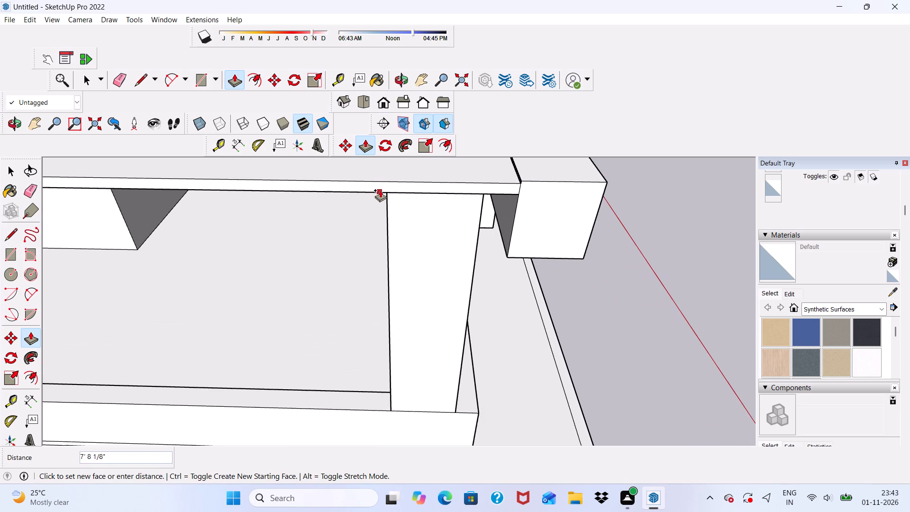
click(380, 190)
Raise the top face of the overhang roof about 11/16", flush with the top of the adjoining front beam.
scroll(380, 190, down, 3)
middle_drag(398, 237, 448, 207)
scroll(451, 208, up, 1)
scroll(437, 212, down, 5)
middle_drag(424, 242, 411, 246)
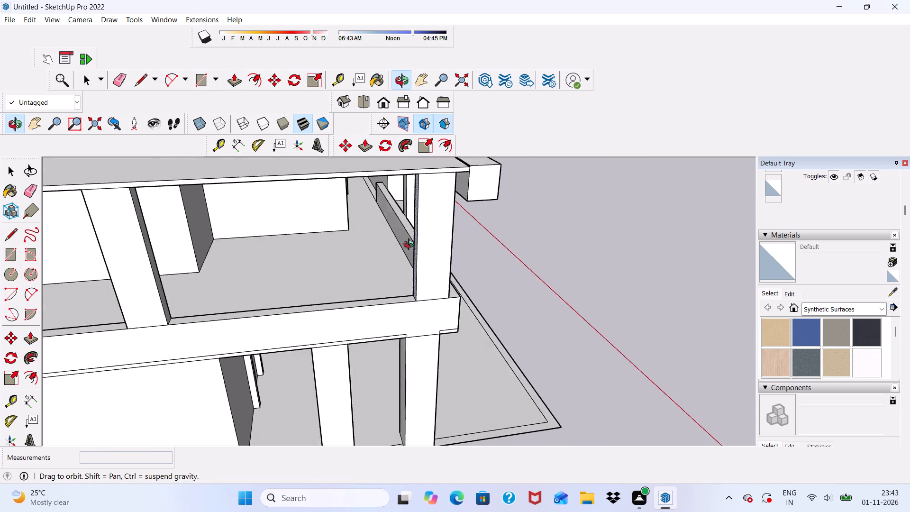
middle_drag(411, 246, 335, 294)
scroll(379, 267, up, 7)
middle_drag(389, 248, 523, 225)
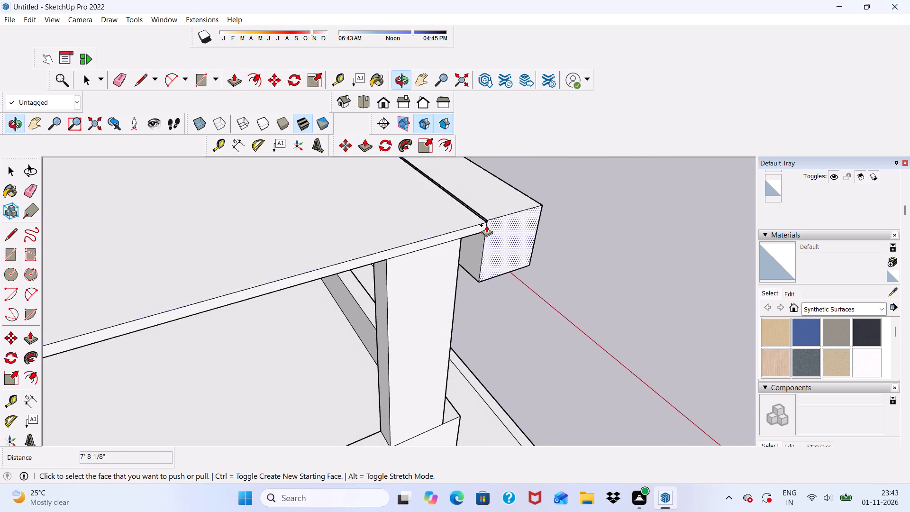
scroll(452, 222, up, 7)
scroll(512, 210, down, 1)
scroll(512, 216, up, 1)
click(496, 219)
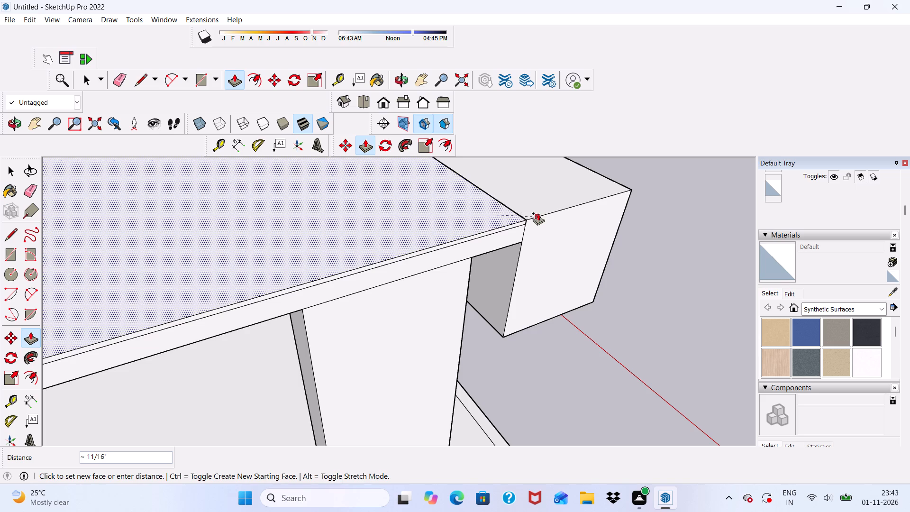
click(538, 213)
Erase the leftover seam lines along the overhang roof slab's long side edge and its back edge.
click(120, 74)
scroll(337, 285, up, 4)
click(338, 274)
scroll(338, 274, down, 18)
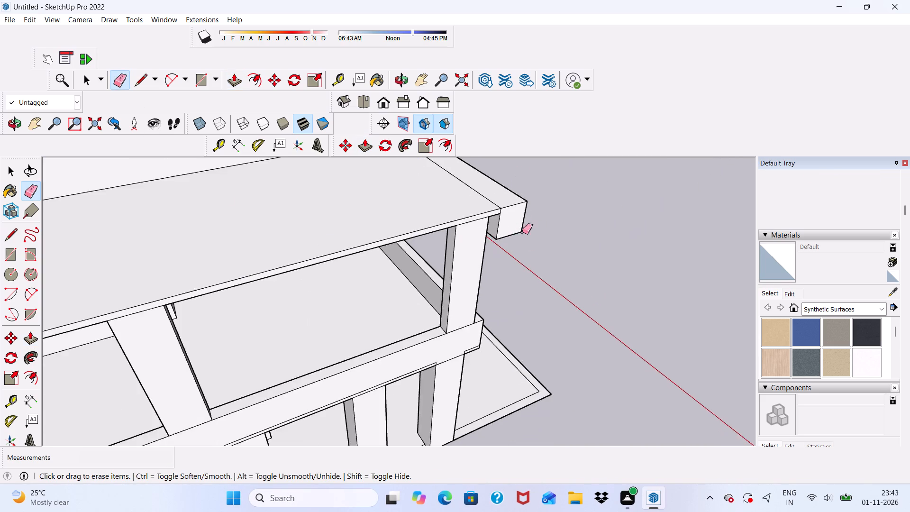
scroll(522, 232, down, 8)
scroll(209, 297, up, 1)
middle_drag(209, 297, 364, 241)
scroll(369, 250, up, 4)
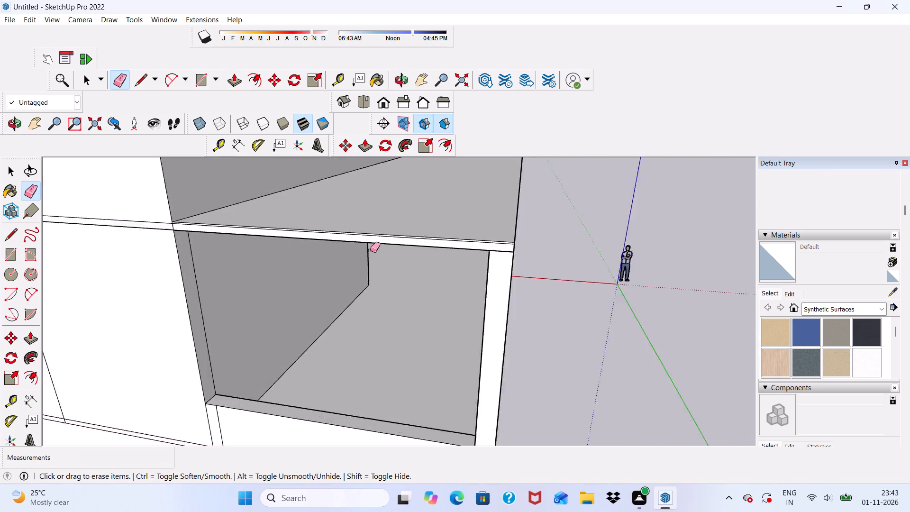
scroll(370, 250, up, 2)
scroll(441, 218, down, 4)
scroll(587, 236, up, 1)
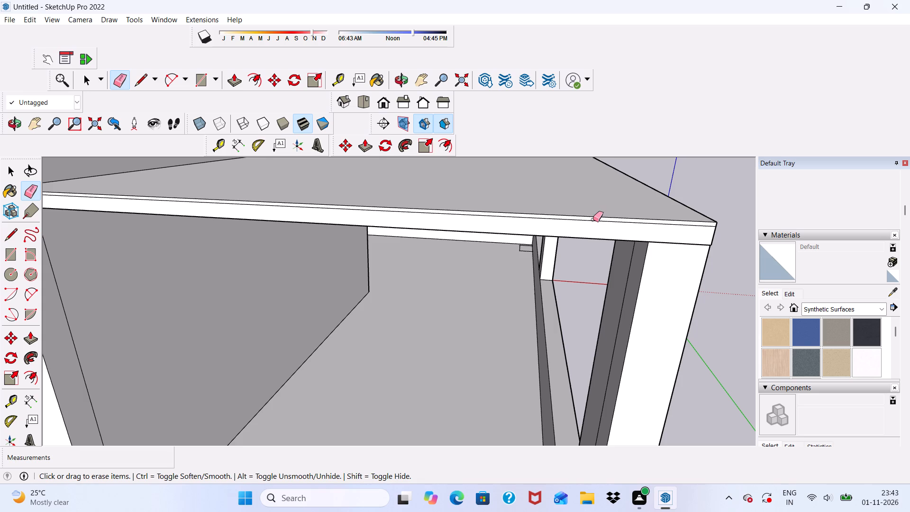
click(593, 219)
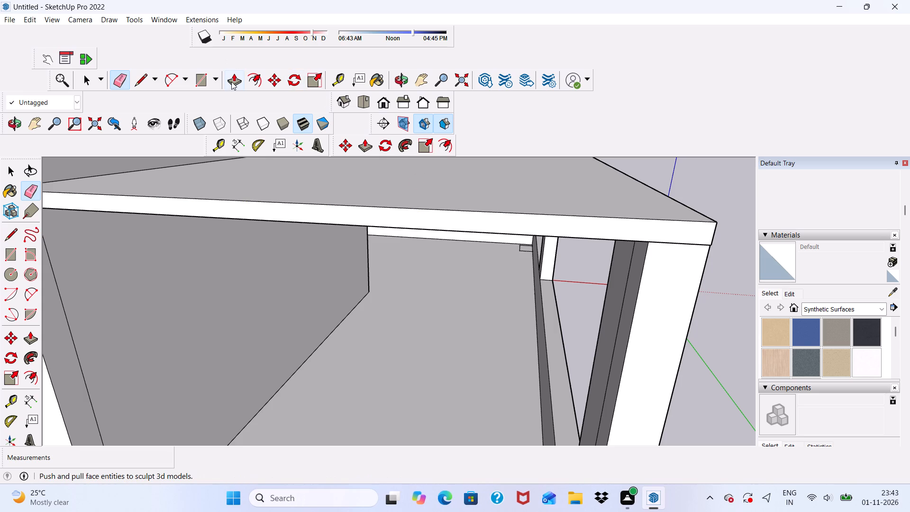
Push/Pull the back edge face of the overhang roof slab outwards by 1 1/2".
click(231, 82)
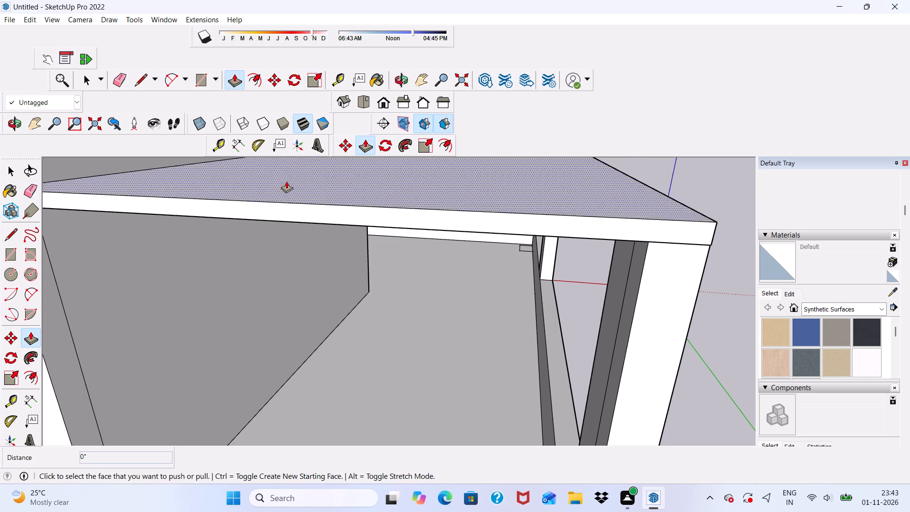
scroll(287, 181, up, 2)
click(267, 219)
click(264, 228)
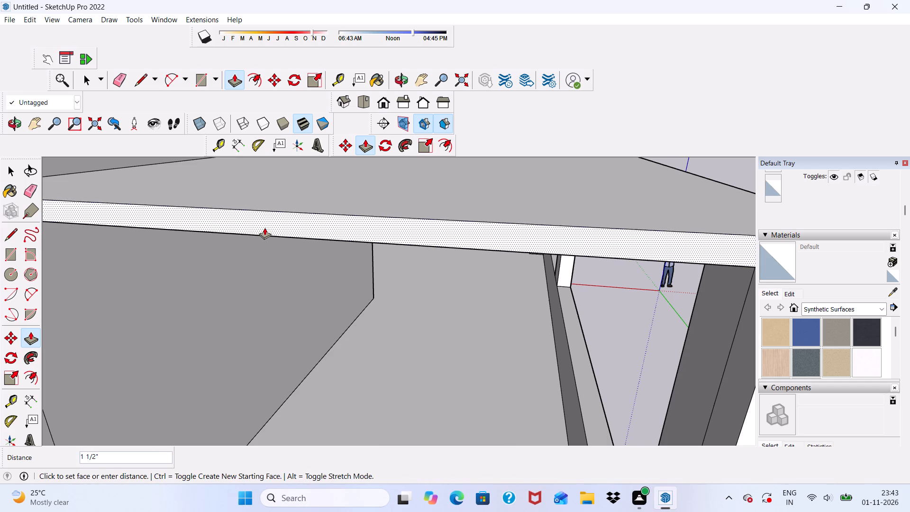
scroll(176, 189, down, 5)
middle_drag(328, 197, 278, 186)
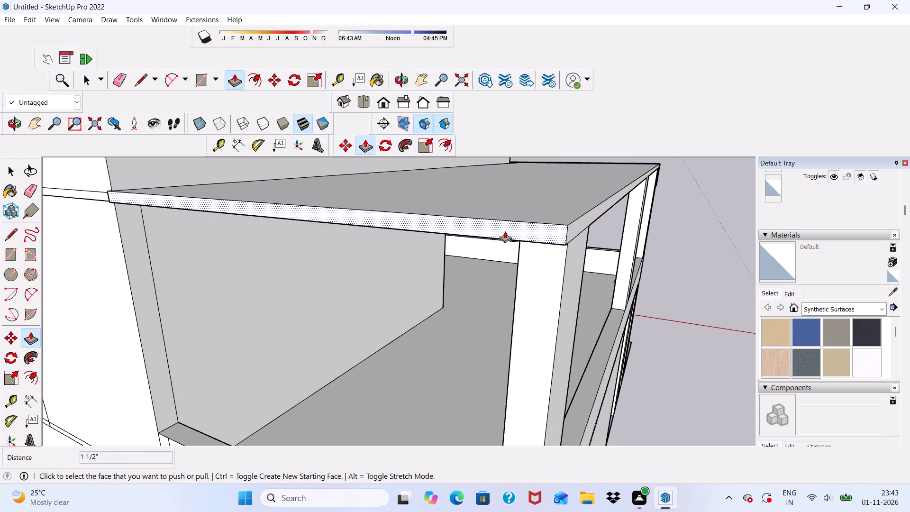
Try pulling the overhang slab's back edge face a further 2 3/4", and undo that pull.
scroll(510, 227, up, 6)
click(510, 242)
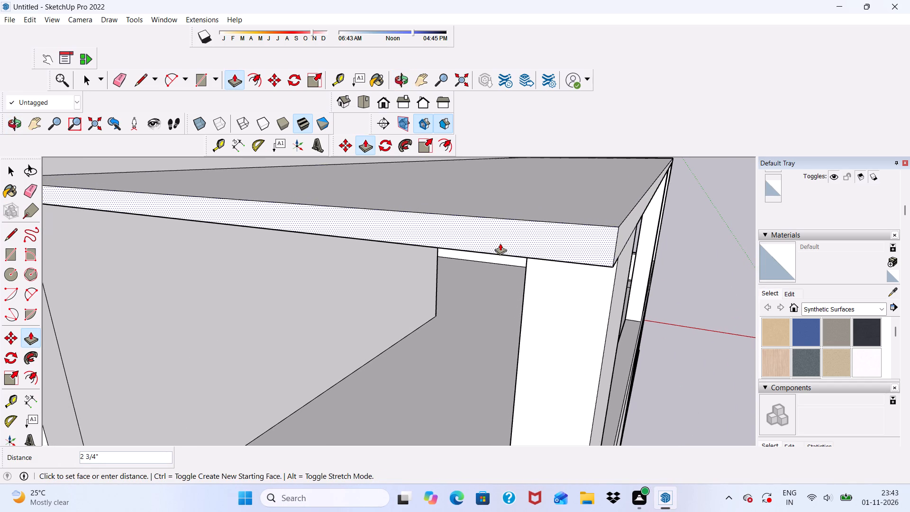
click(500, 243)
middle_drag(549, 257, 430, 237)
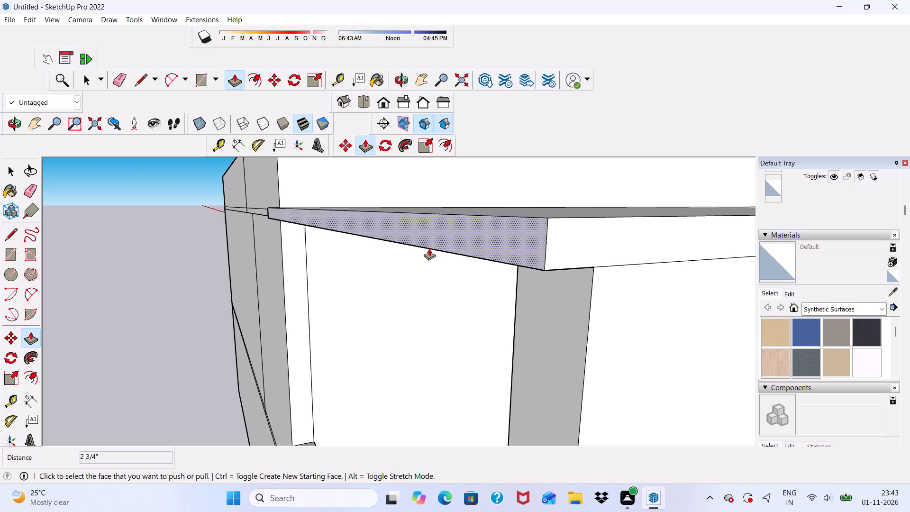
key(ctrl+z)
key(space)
Erase the vertical seams and the horizontal roof-level lines on the upper part of the rear wall.
scroll(391, 244, down, 5)
middle_drag(382, 268, 407, 265)
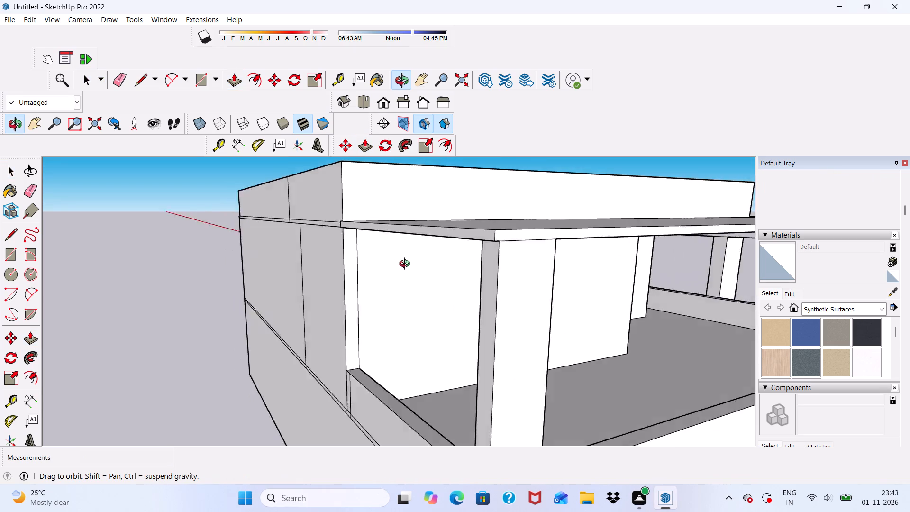
middle_drag(407, 265, 398, 314)
scroll(387, 313, up, 4)
scroll(306, 262, down, 3)
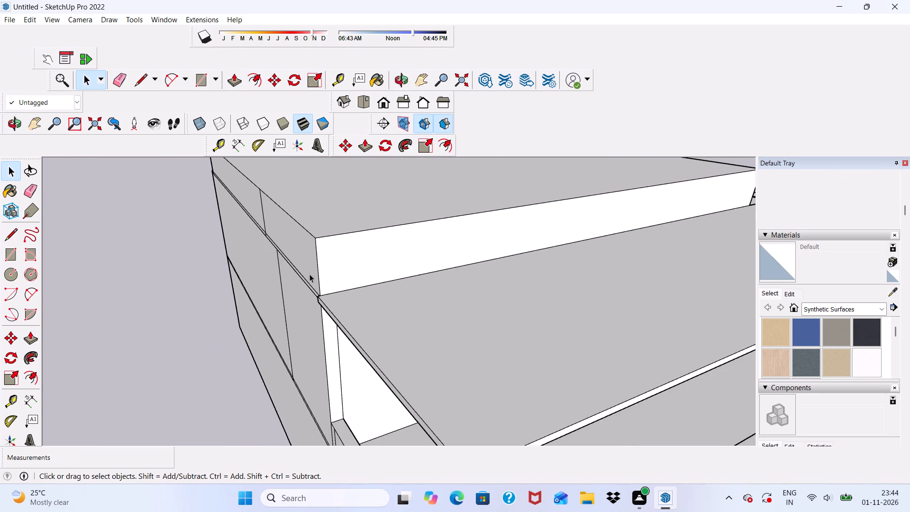
scroll(309, 274, down, 7)
middle_drag(311, 276, 391, 280)
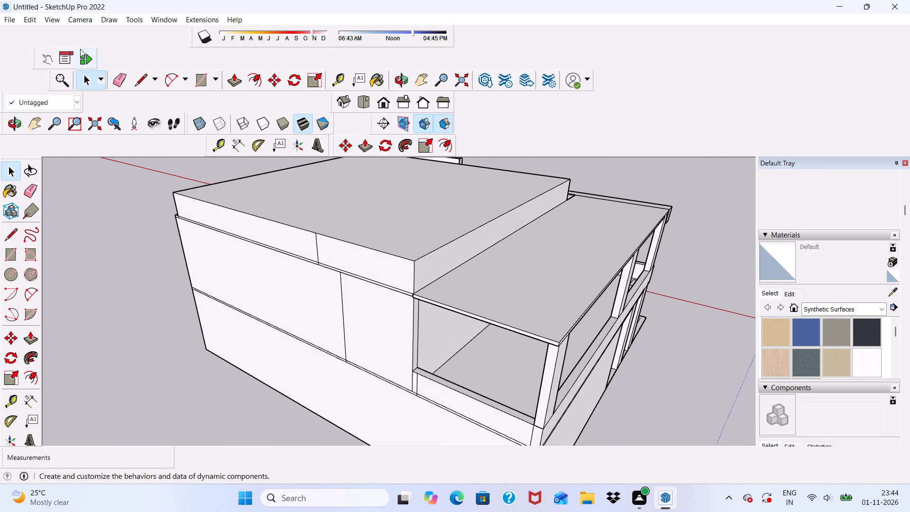
click(118, 72)
scroll(294, 299, up, 4)
drag(327, 225, 332, 229)
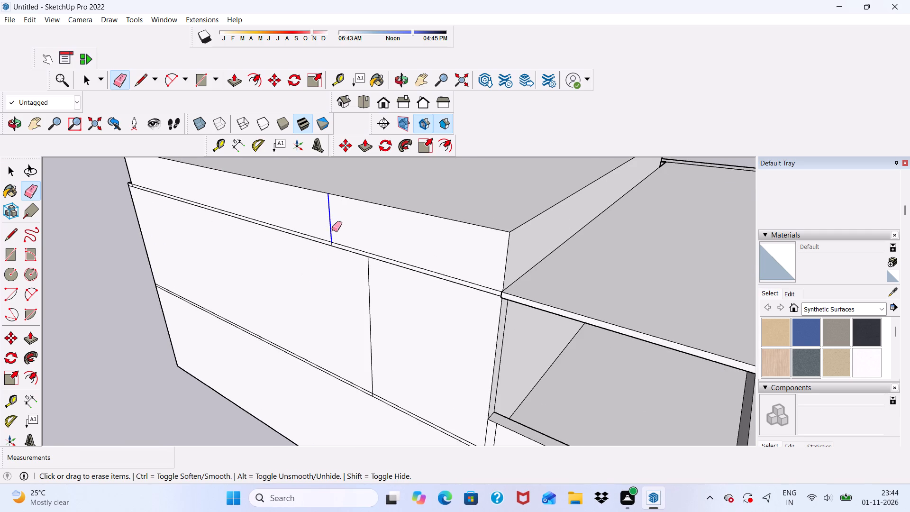
drag(332, 229, 337, 257)
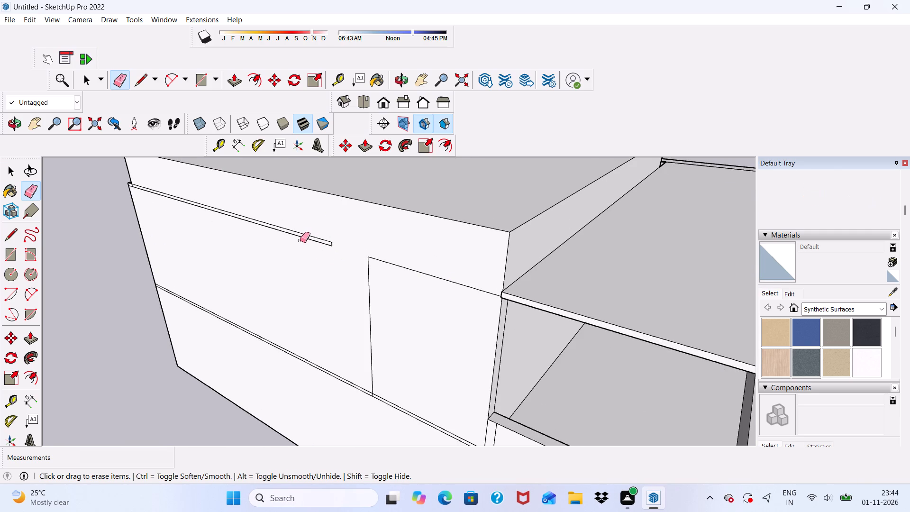
drag(296, 230, 325, 244)
click(325, 244)
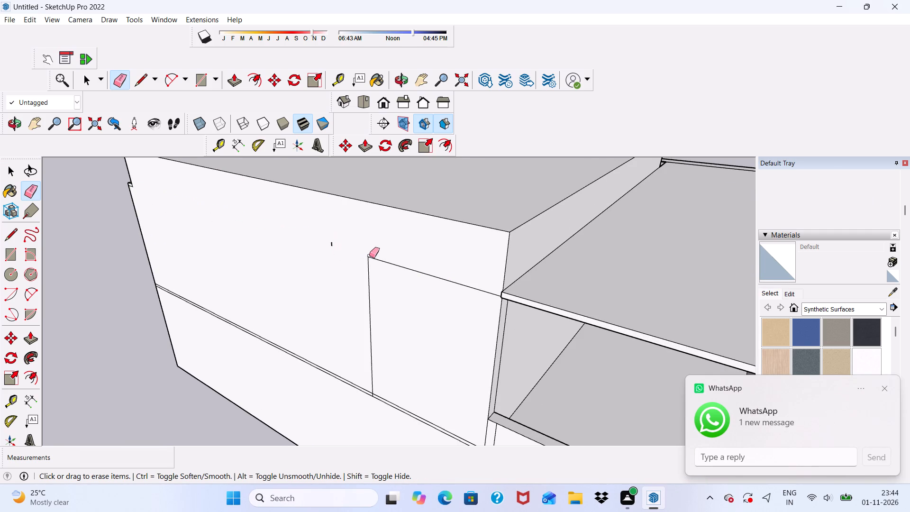
drag(369, 256, 365, 288)
drag(335, 244, 327, 247)
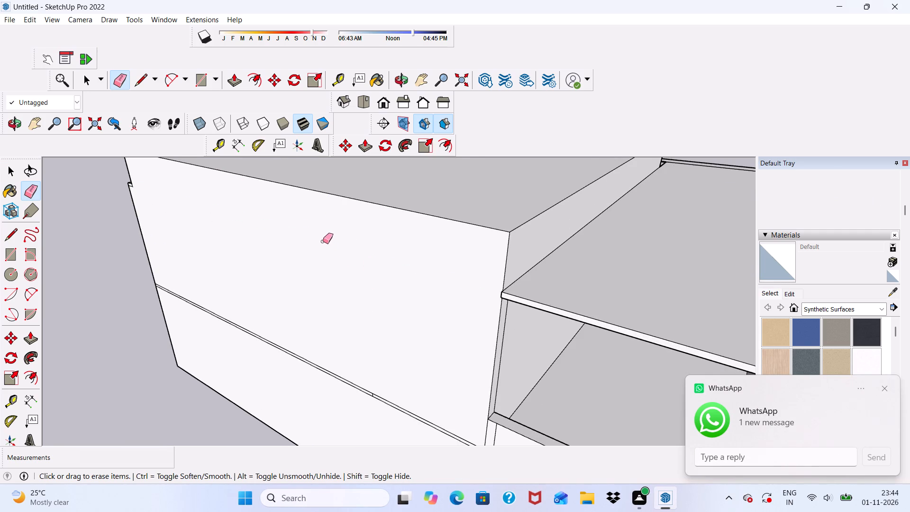
Erase the horizontal floor-level lines and the leftover stub at the far end of the rear wall.
scroll(317, 234, down, 3)
scroll(347, 275, up, 1)
drag(347, 284, 321, 360)
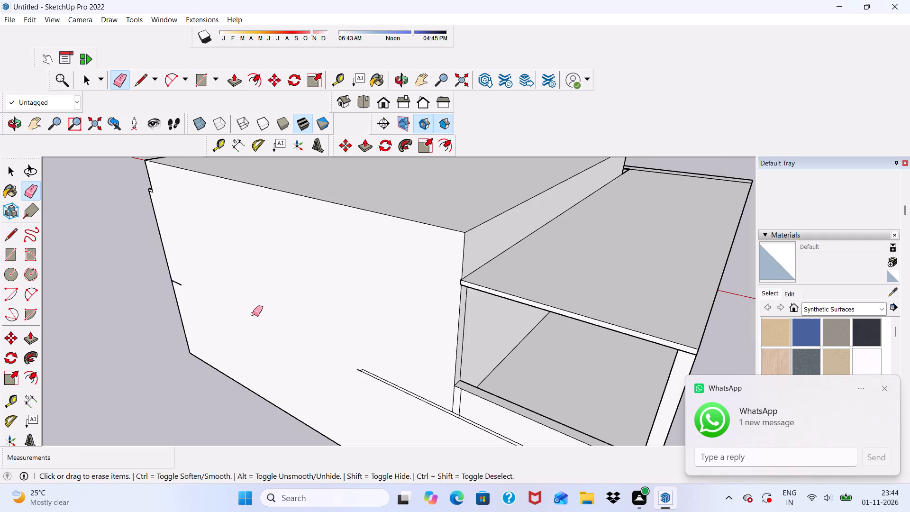
scroll(247, 312, up, 3)
drag(158, 274, 162, 282)
Erase the remaining floor-level line segments on the rear wall up to the area below the balcony opening.
scroll(169, 259, down, 10)
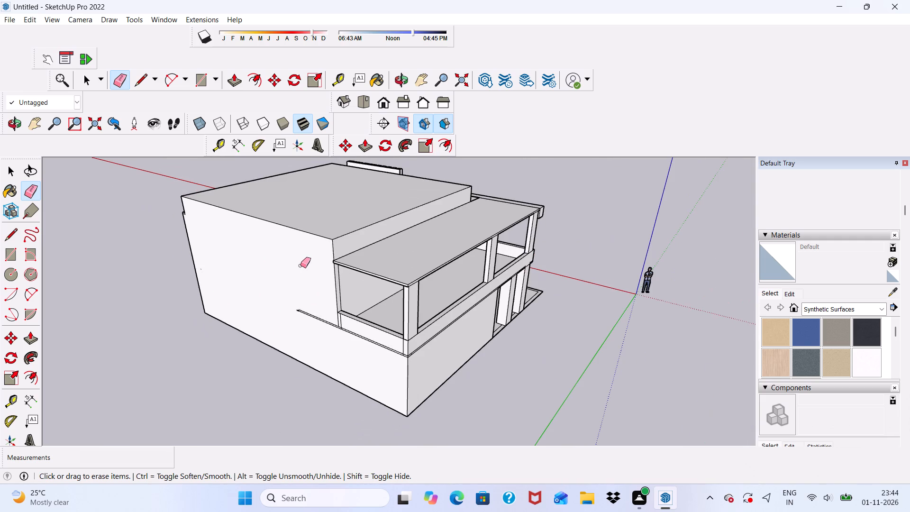
scroll(300, 263, down, 2)
middle_drag(323, 306, 393, 257)
scroll(394, 259, up, 7)
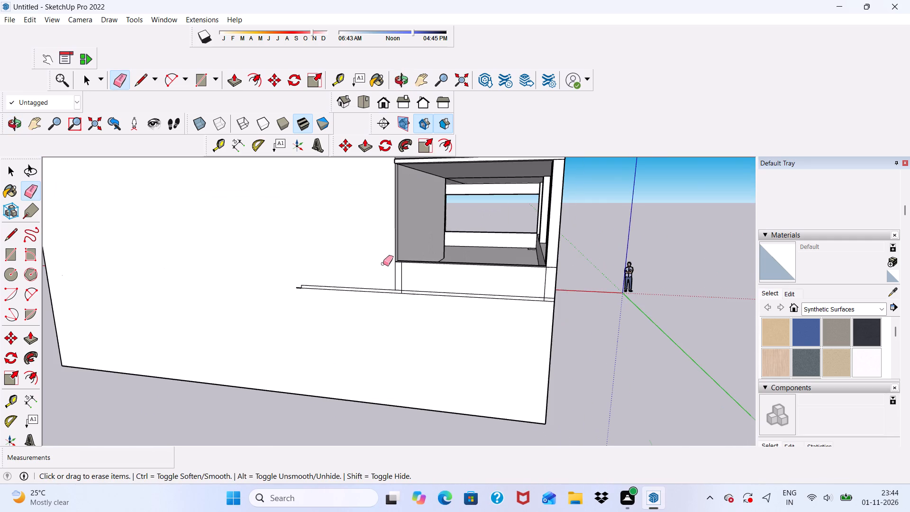
drag(359, 270, 322, 306)
drag(299, 281, 307, 310)
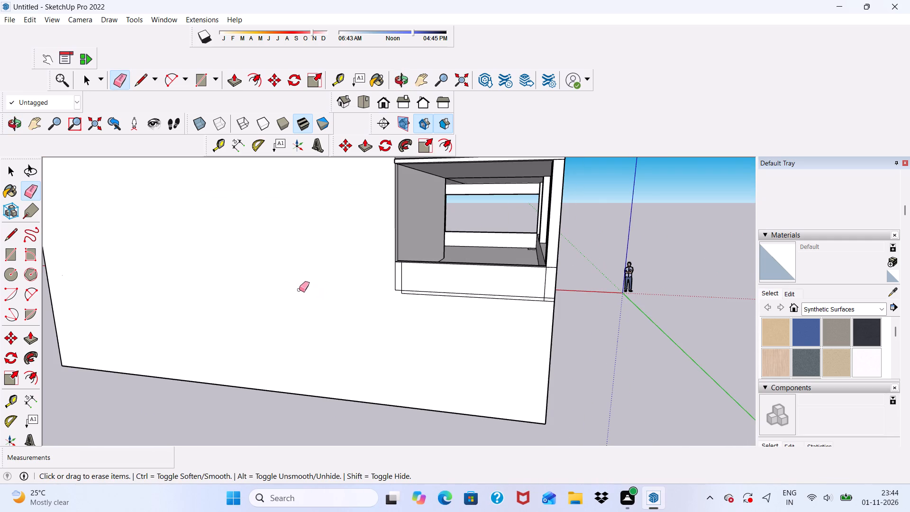
Erase the vertical and horizontal seam lines on the rear wall directly below the balcony opening.
drag(299, 281, 303, 293)
drag(300, 285, 307, 297)
scroll(405, 295, up, 4)
drag(408, 269, 385, 273)
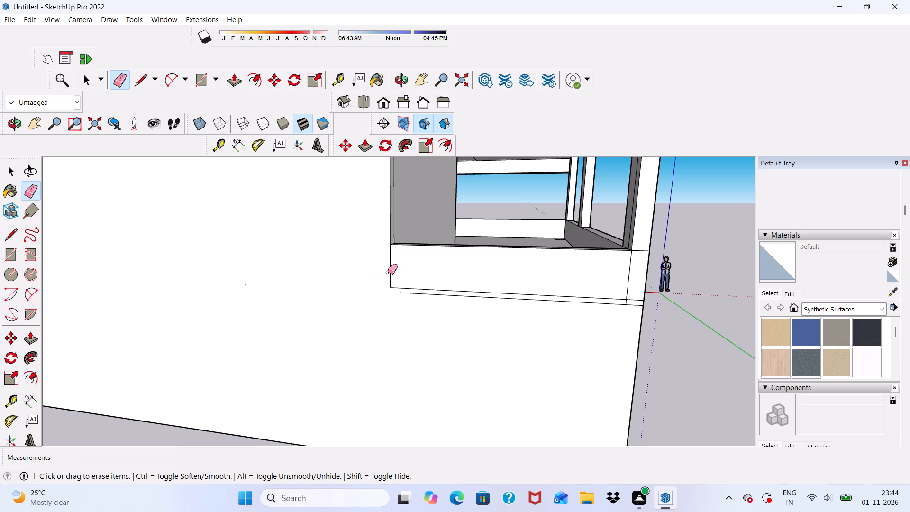
drag(390, 266, 413, 294)
Erase the leftover vertical lines and the floor-level band lines on the side wall next to the rear corner.
middle_drag(443, 288, 363, 310)
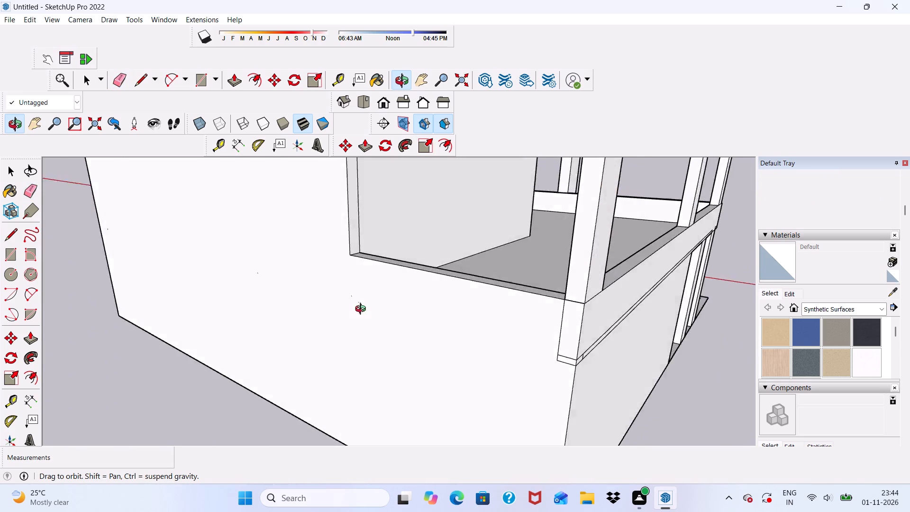
middle_drag(363, 310, 340, 296)
scroll(362, 276, up, 1)
scroll(355, 266, down, 4)
middle_drag(440, 307, 496, 284)
scroll(605, 287, up, 5)
scroll(498, 218, up, 1)
drag(480, 211, 491, 281)
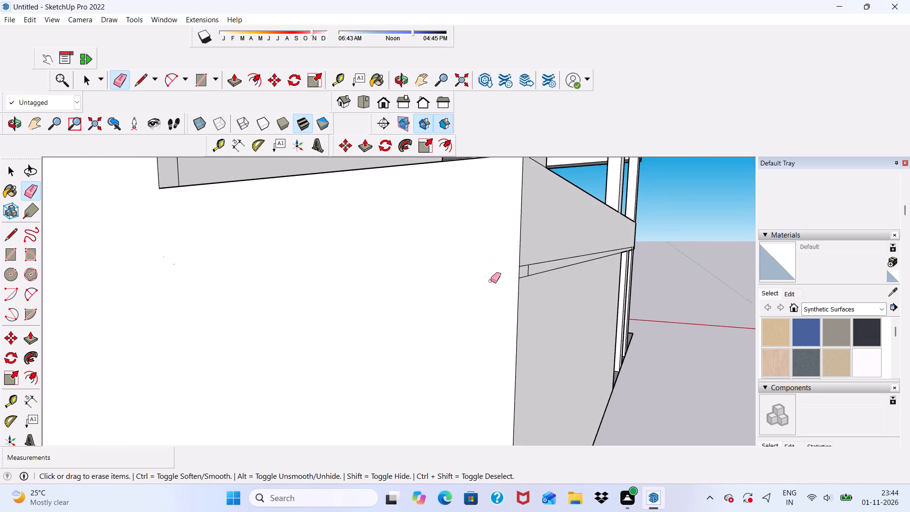
scroll(522, 265, up, 4)
middle_drag(539, 252, 493, 264)
drag(491, 266, 480, 296)
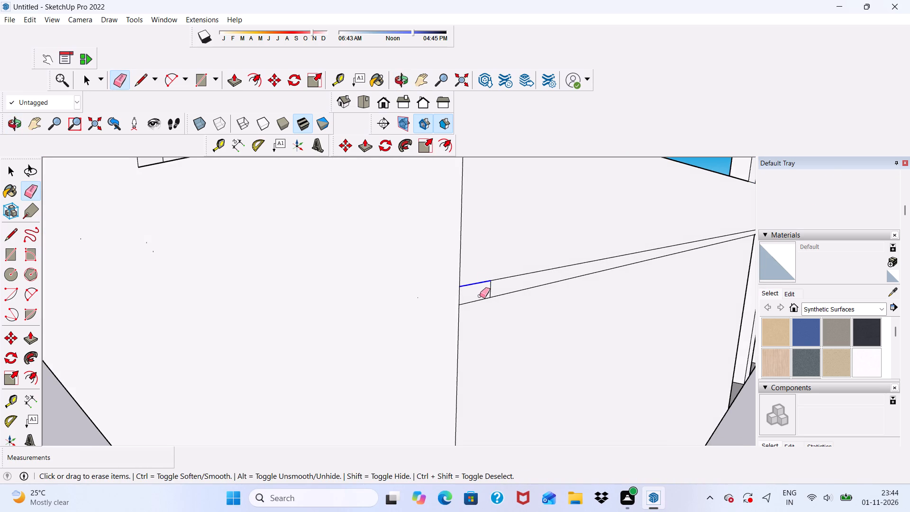
drag(480, 296, 511, 272)
drag(511, 271, 487, 279)
Erase the stray short line at the inner corner of the upper-floor parapet beside the side opening.
scroll(451, 259, down, 7)
scroll(404, 246, down, 5)
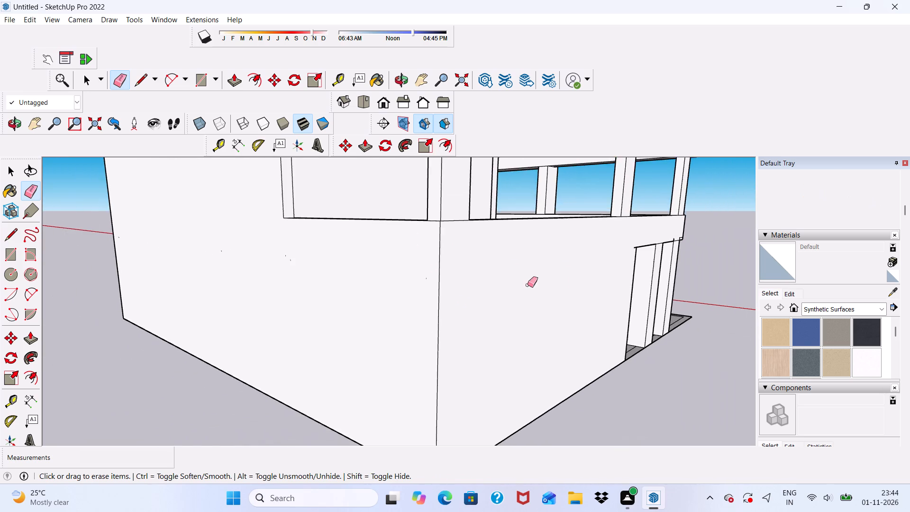
middle_drag(568, 282, 362, 331)
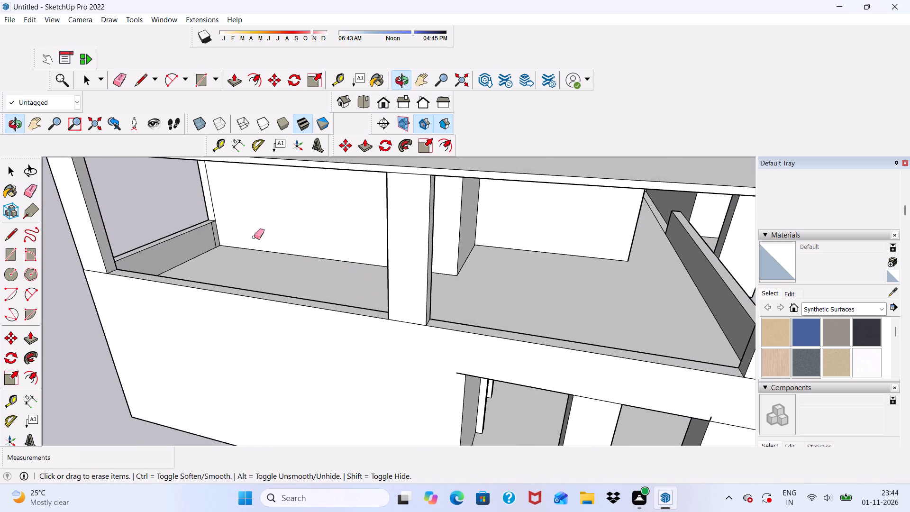
scroll(202, 236, up, 9)
click(213, 232)
drag(209, 231, 218, 230)
scroll(218, 222, down, 2)
middle_drag(218, 222, 322, 234)
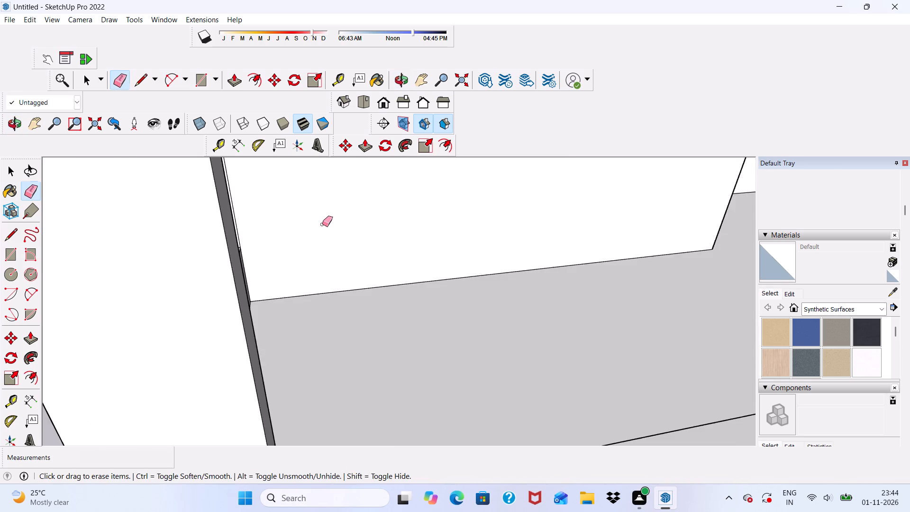
Erase the short horizontal line above the ground-floor corner post on the side face of the balcony band.
scroll(322, 224, down, 13)
middle_drag(471, 300, 201, 283)
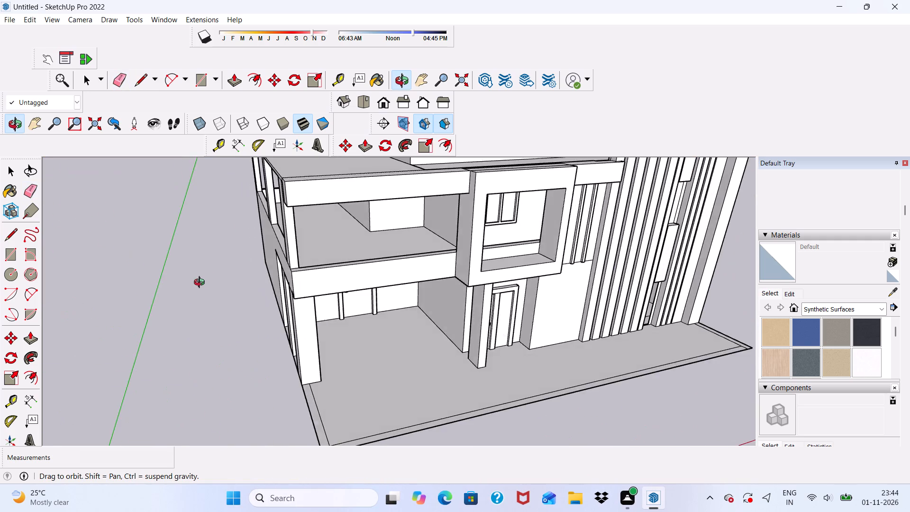
middle_drag(201, 283, 287, 257)
scroll(455, 247, up, 13)
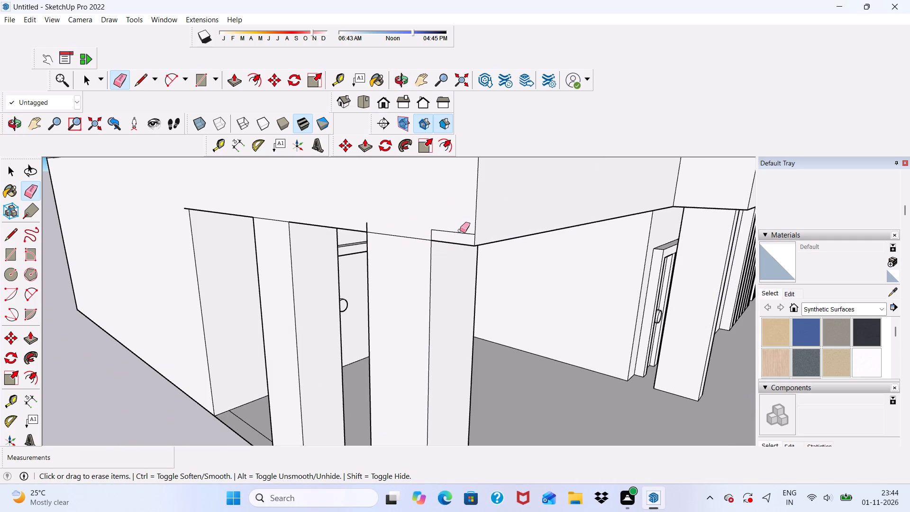
drag(454, 230, 448, 234)
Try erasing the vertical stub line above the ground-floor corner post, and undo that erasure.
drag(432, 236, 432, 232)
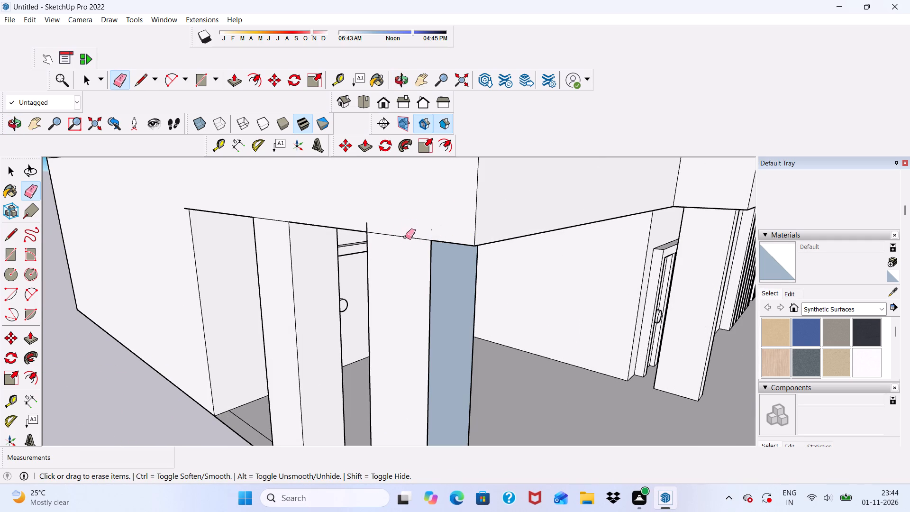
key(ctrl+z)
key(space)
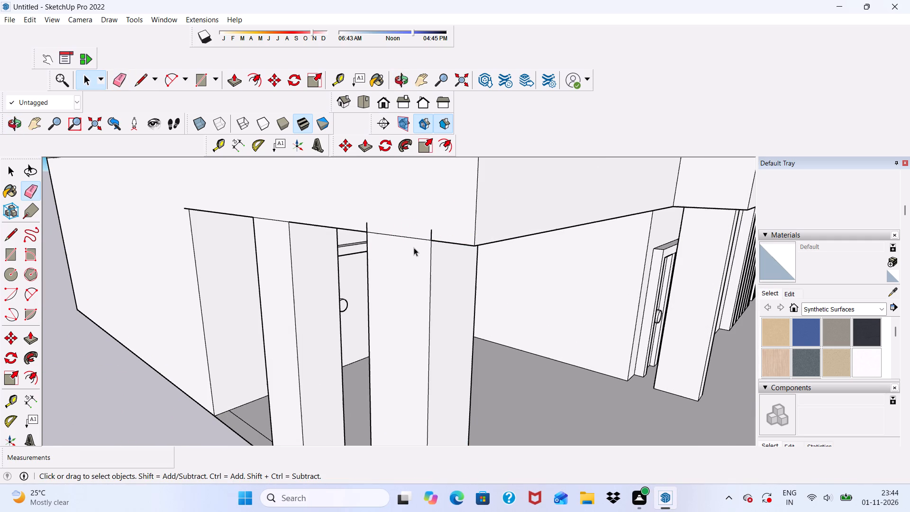
Examine the roof slab, front overhang beam and balcony corner posts from the front and the side.
scroll(293, 215, down, 14)
middle_drag(357, 259, 329, 306)
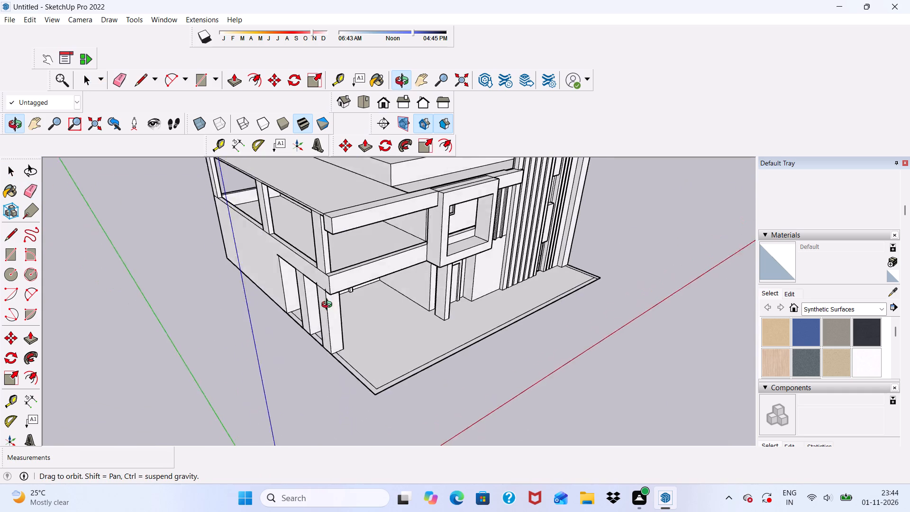
middle_drag(329, 306, 294, 309)
scroll(323, 186, up, 4)
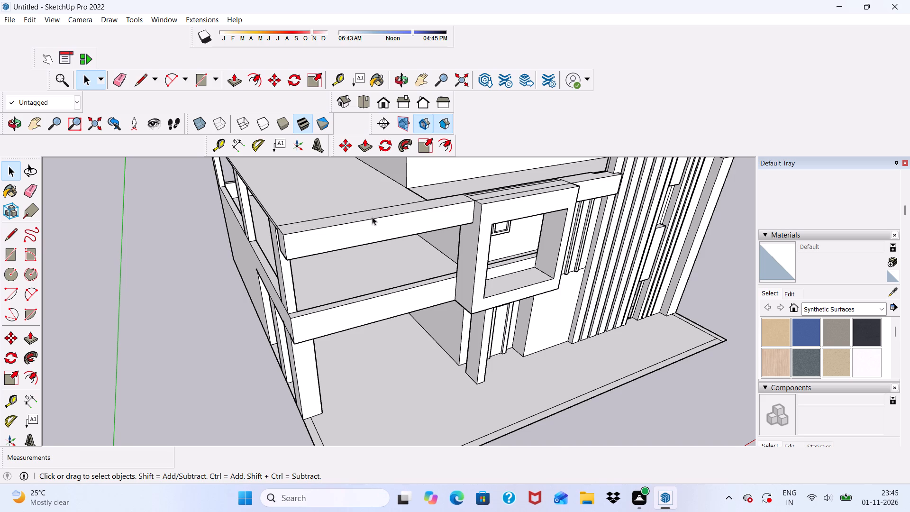
scroll(238, 192, down, 3)
scroll(319, 229, up, 7)
middle_drag(215, 245, 318, 224)
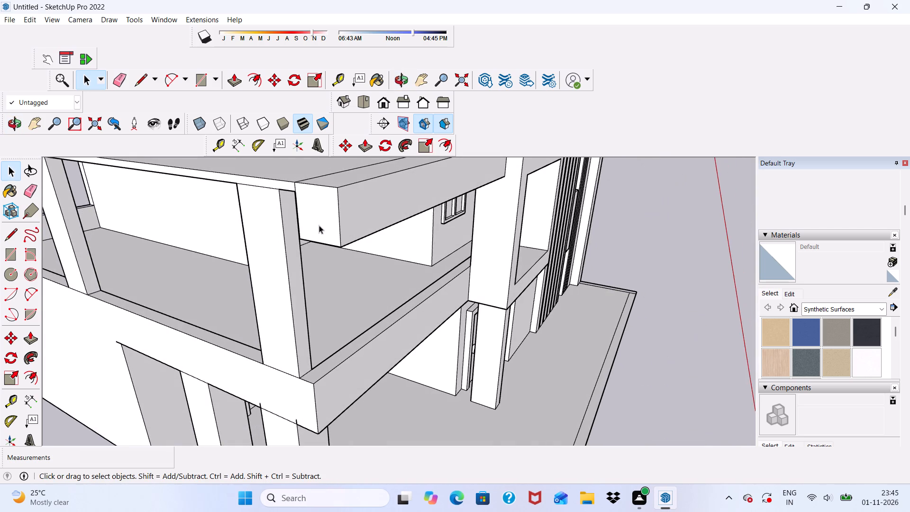
scroll(298, 189, up, 6)
scroll(235, 174, down, 1)
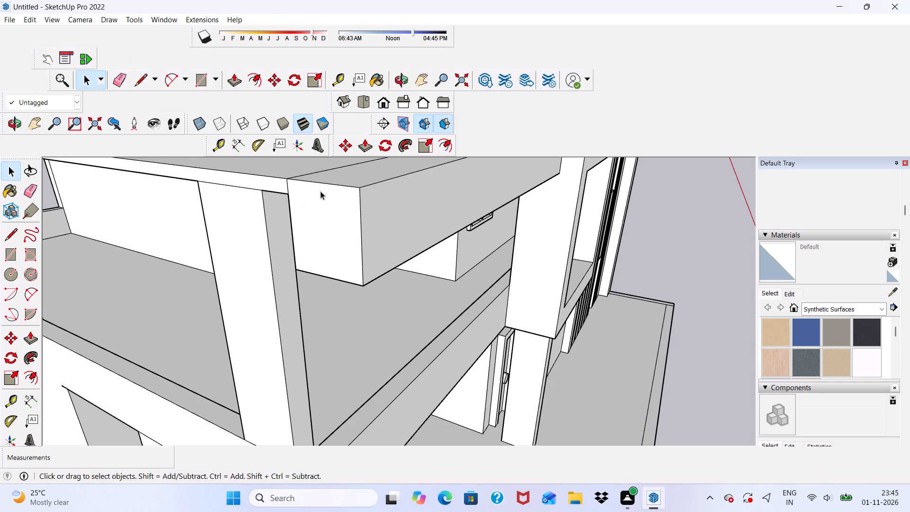
middle_drag(436, 153, 472, 172)
middle_drag(378, 226, 250, 174)
scroll(236, 173, down, 7)
middle_drag(331, 210, 311, 310)
Erase the seam line running across the underside of the roof slab above the front balcony.
click(198, 74)
scroll(261, 162, down, 2)
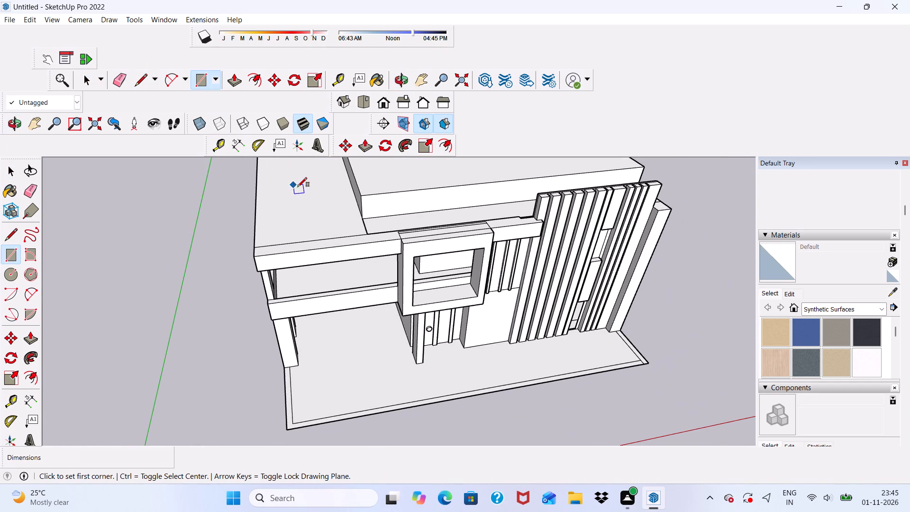
scroll(295, 199, up, 5)
middle_drag(280, 205, 435, 163)
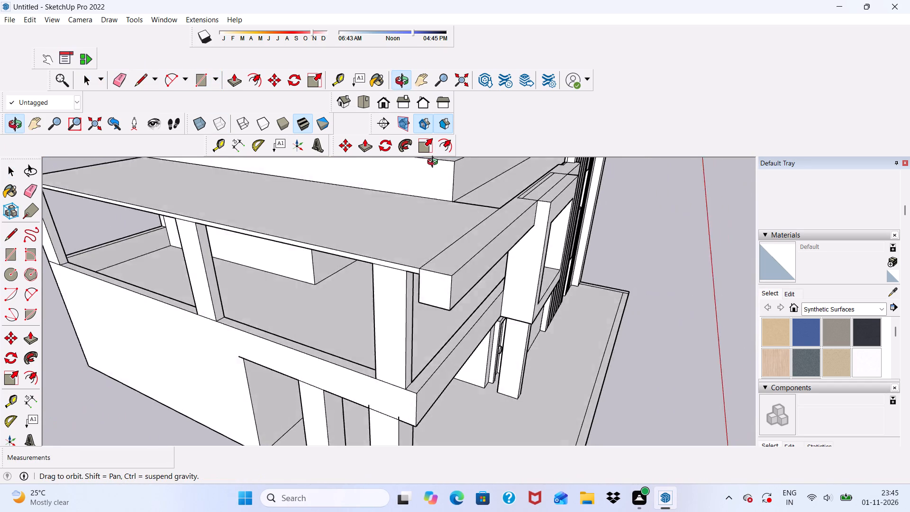
middle_drag(435, 163, 423, 140)
middle_drag(311, 181, 260, 91)
scroll(279, 162, up, 2)
scroll(271, 236, down, 5)
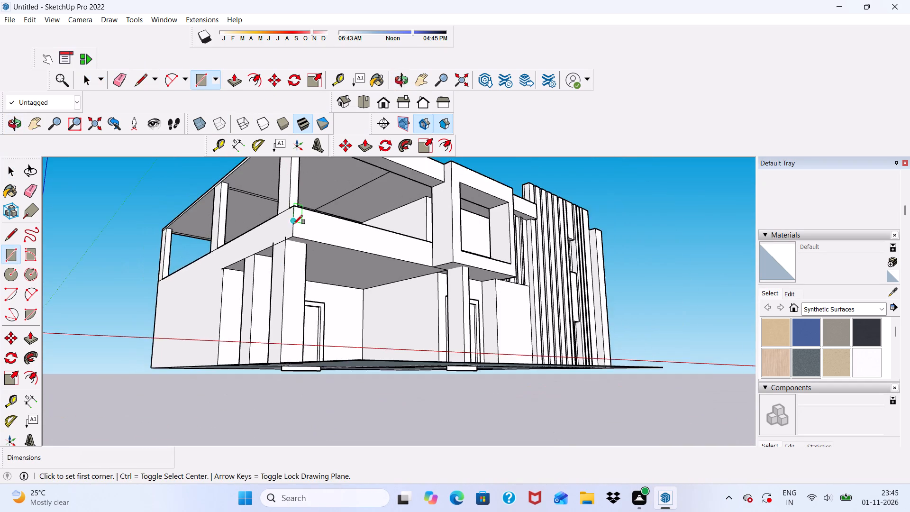
middle_drag(293, 225, 217, 219)
scroll(278, 214, up, 4)
scroll(272, 239, down, 9)
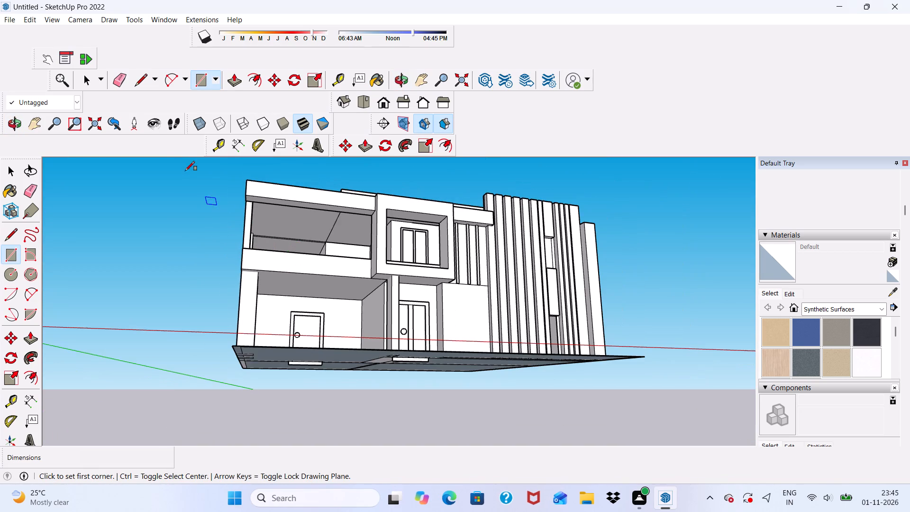
scroll(165, 143, up, 1)
click(117, 81)
scroll(281, 231, up, 6)
scroll(285, 231, down, 1)
drag(285, 231, 289, 248)
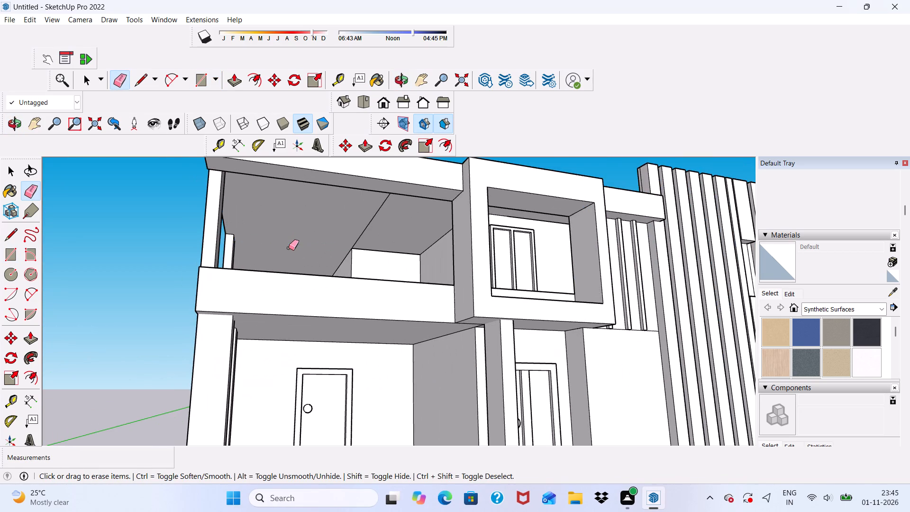
scroll(279, 254, up, 6)
middle_drag(259, 233, 240, 234)
scroll(234, 238, down, 5)
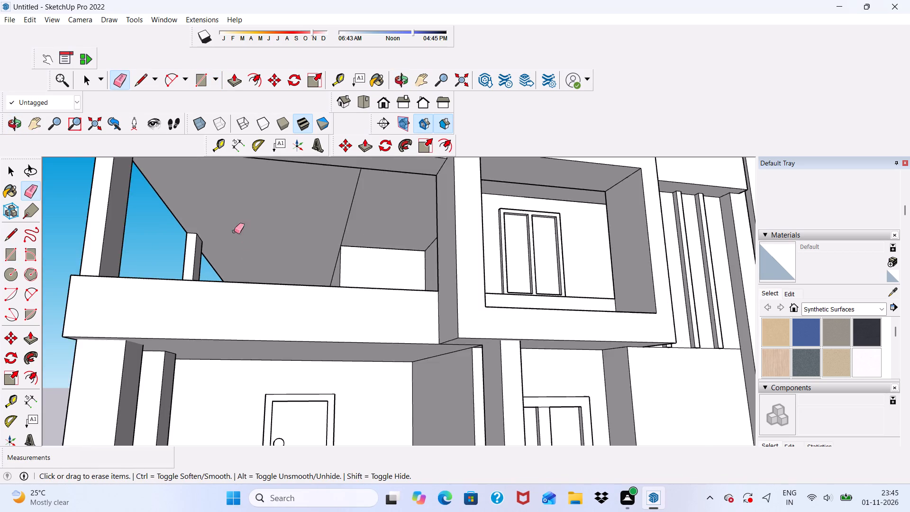
scroll(234, 231, down, 3)
Draw a rectangle about 14' 2" by 9" on the roof slab's underside between the middle side post and the corner post.
click(196, 79)
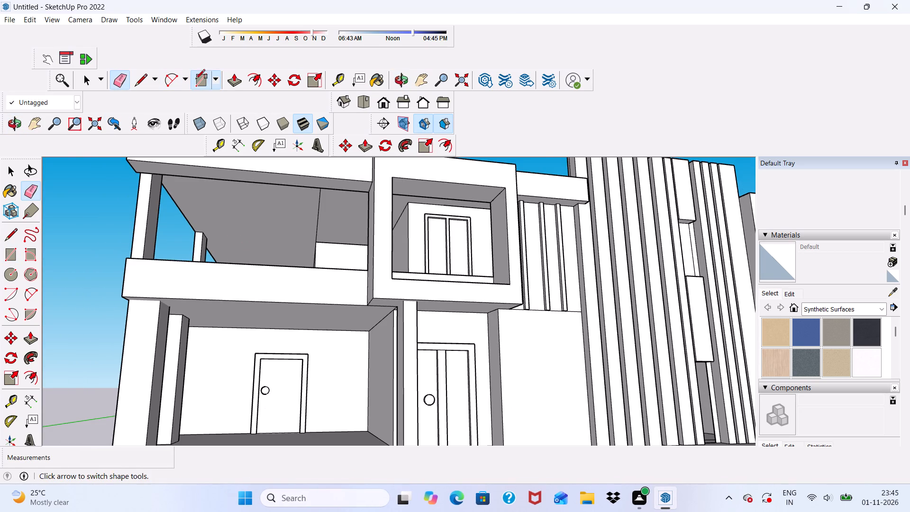
scroll(206, 142, down, 3)
middle_drag(228, 183, 217, 127)
scroll(214, 123, up, 5)
scroll(196, 137, down, 3)
middle_drag(146, 193, 421, 265)
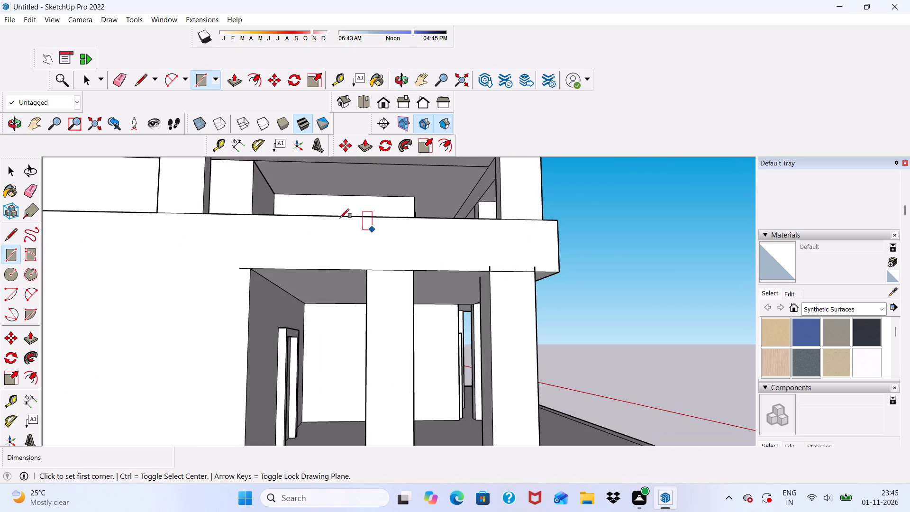
scroll(318, 239, down, 11)
scroll(315, 207, up, 12)
middle_drag(294, 218, 243, 203)
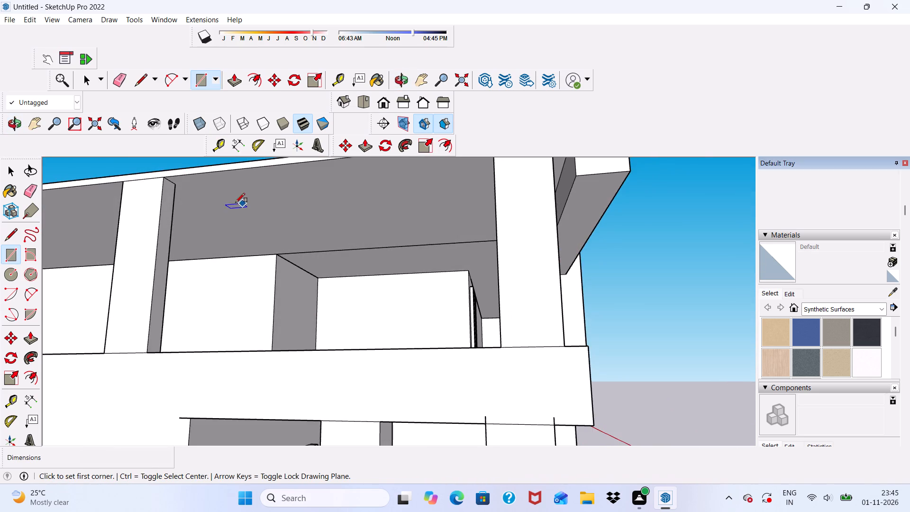
scroll(149, 183, up, 14)
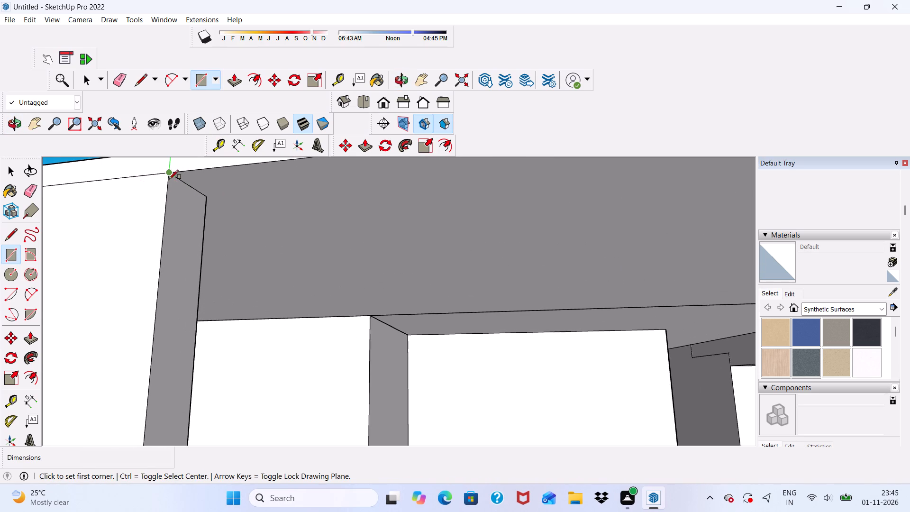
click(169, 179)
scroll(198, 198, down, 12)
scroll(349, 229, up, 1)
middle_drag(409, 210, 597, 180)
scroll(605, 252, up, 3)
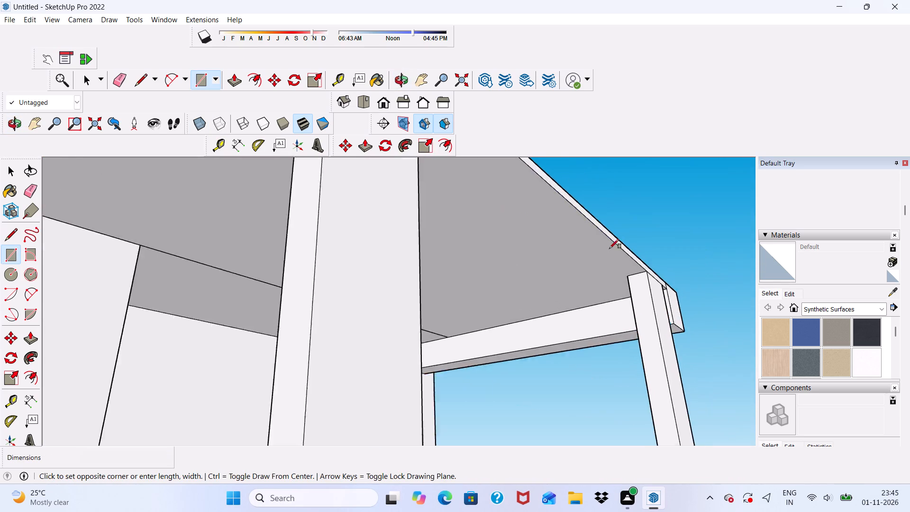
scroll(610, 248, up, 3)
scroll(654, 278, up, 11)
scroll(601, 284, up, 3)
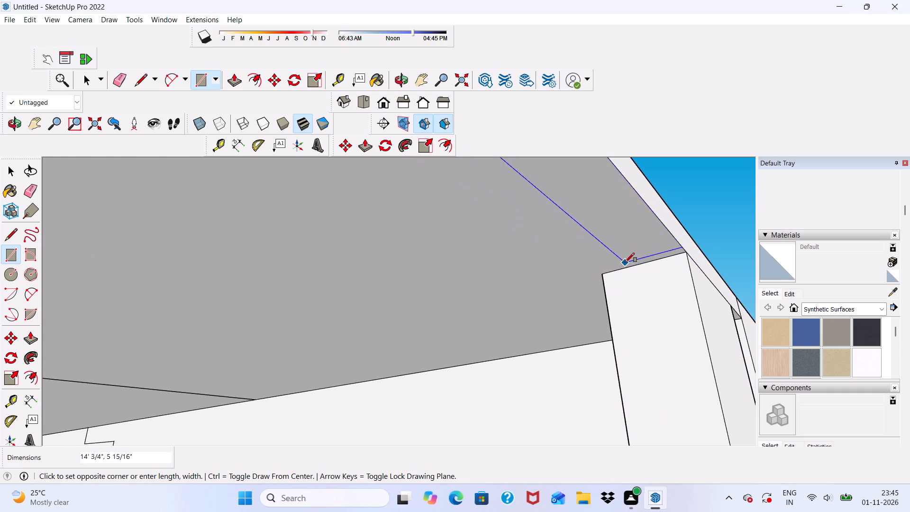
scroll(626, 261, up, 6)
click(590, 282)
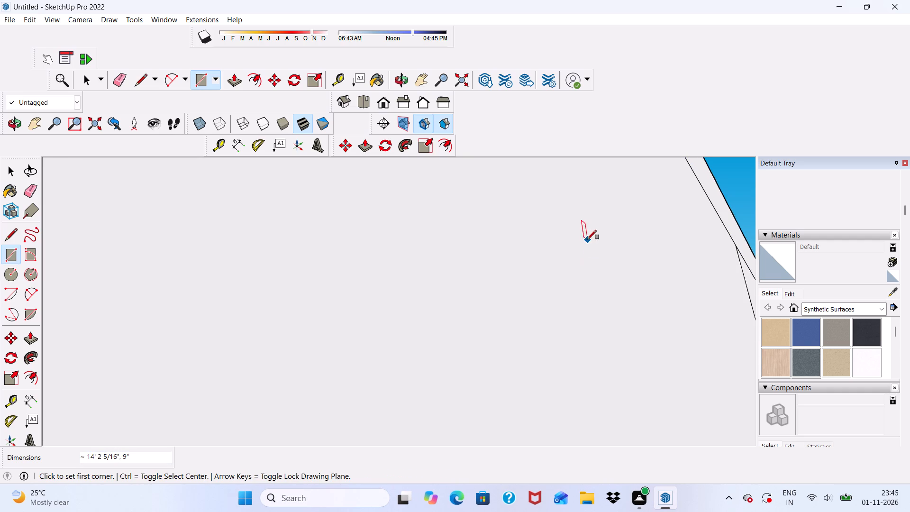
Delete the unwanted faces covering the view beside the new strip so the balcony interior is open again.
scroll(587, 239, down, 10)
key(space)
click(609, 267)
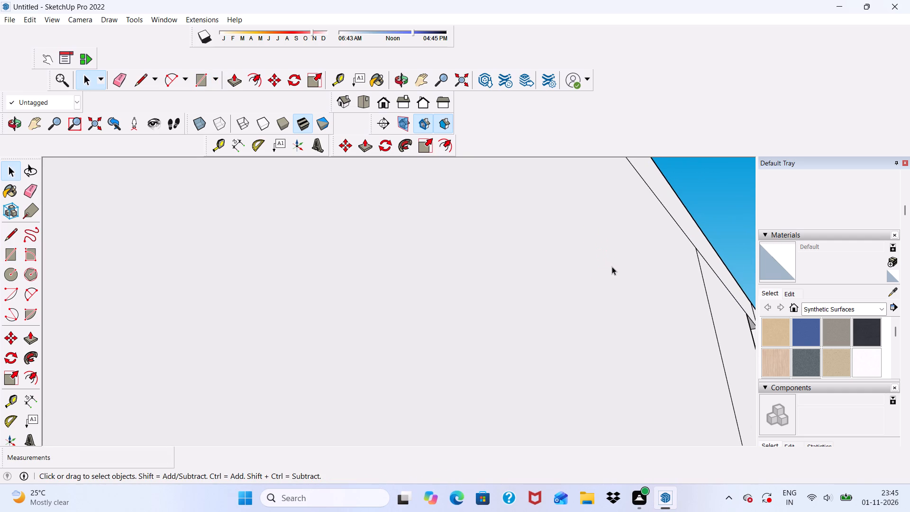
click(564, 297)
key(Delete)
scroll(564, 297, down, 6)
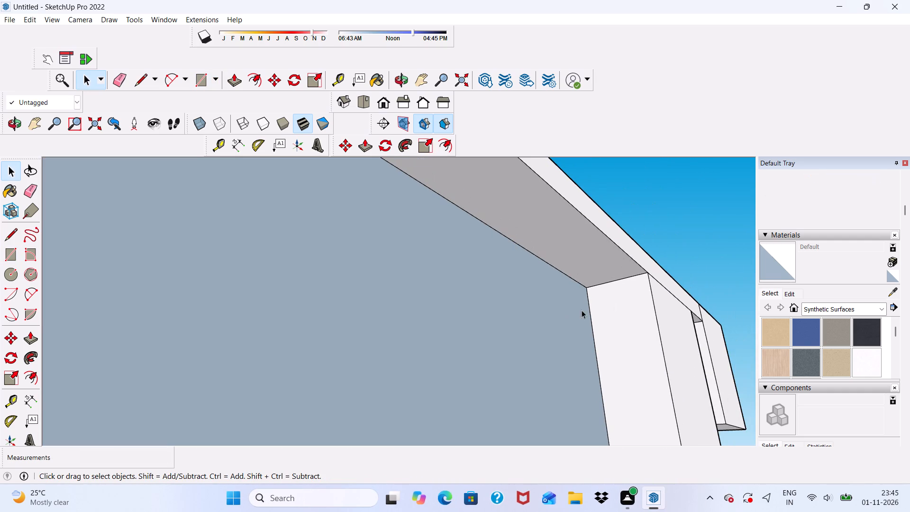
click(447, 326)
key(Delete)
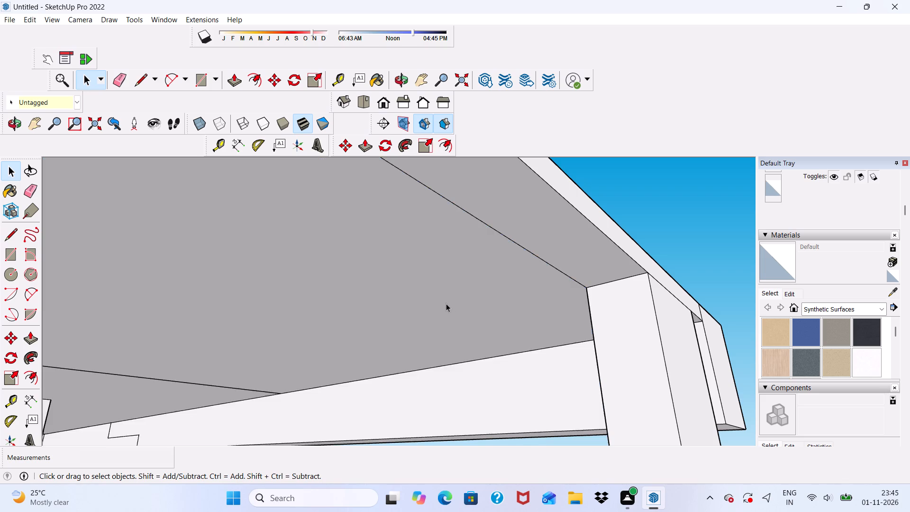
Draw a narrow rectangle on the roof slab's underside along its side edge, between the middle side post and the wide rear post.
scroll(459, 299, down, 5)
middle_drag(521, 329, 561, 320)
scroll(561, 313, up, 1)
scroll(568, 293, down, 14)
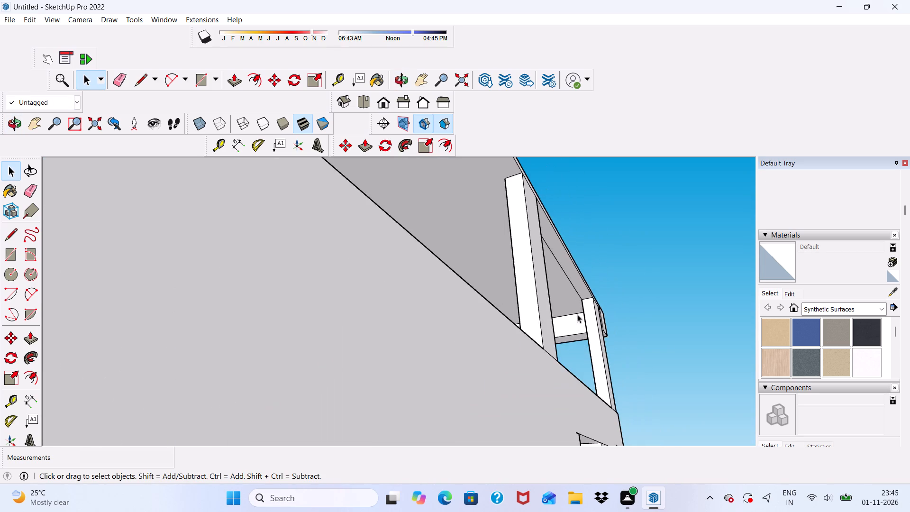
middle_drag(555, 312, 557, 334)
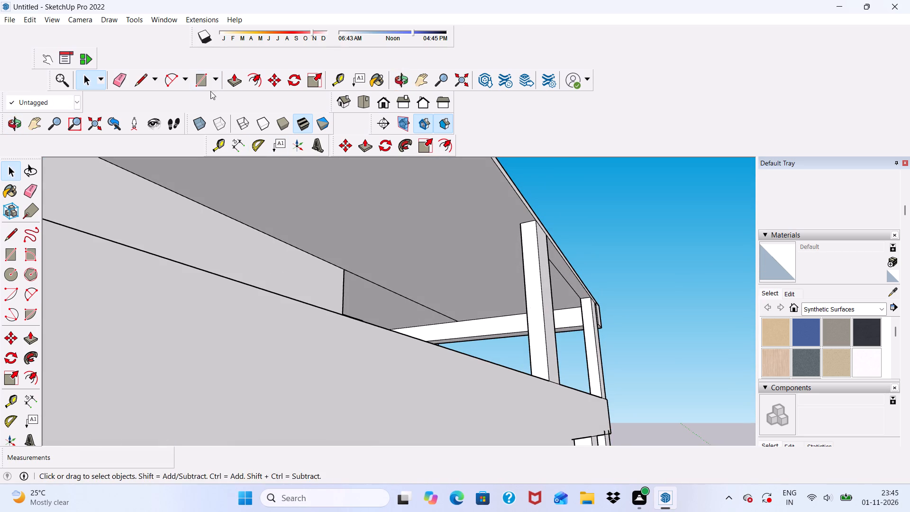
click(204, 78)
scroll(522, 226, up, 5)
click(519, 222)
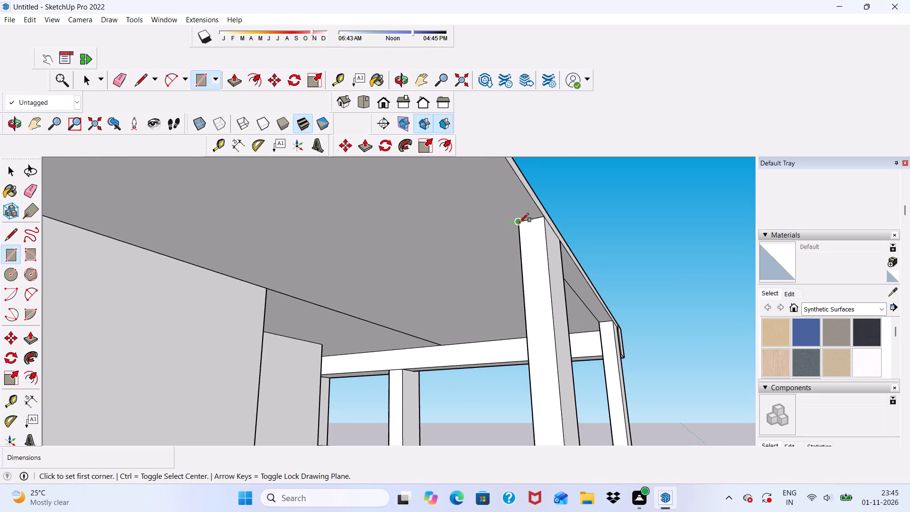
scroll(409, 171, down, 4)
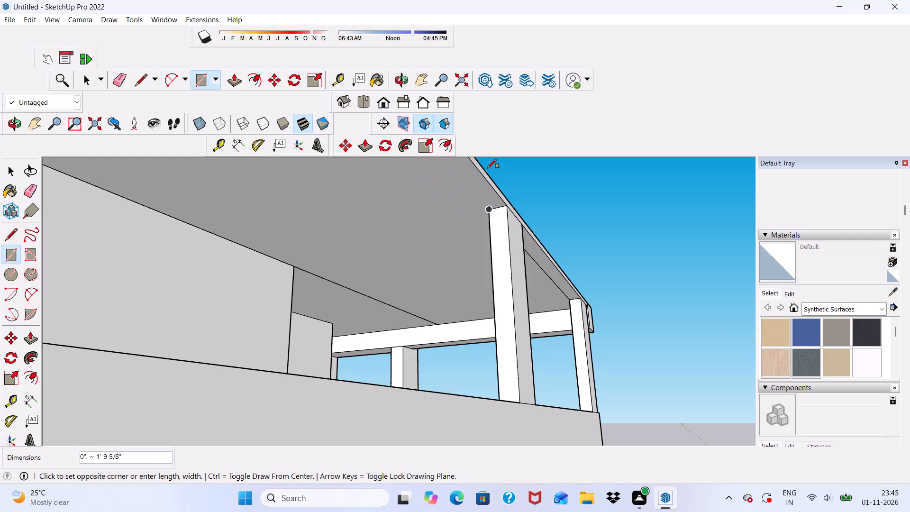
scroll(450, 159, up, 1)
scroll(459, 190, down, 12)
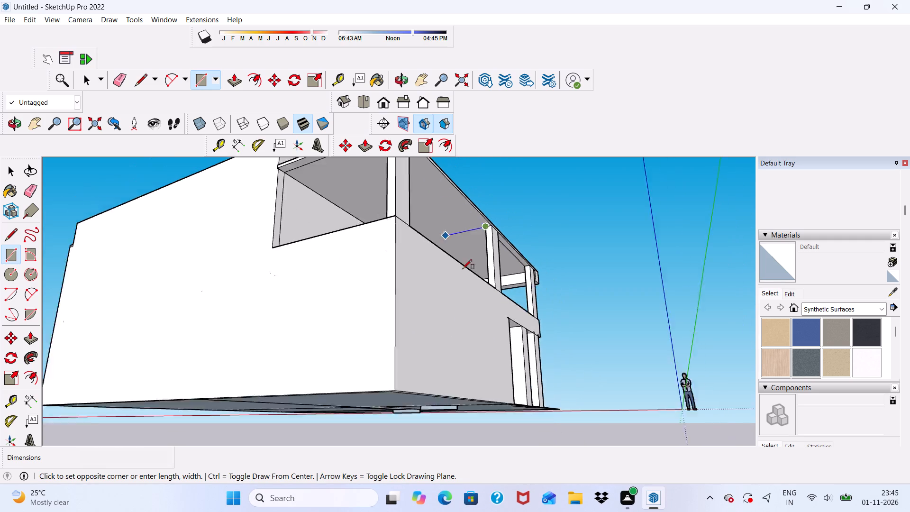
scroll(463, 269, down, 8)
scroll(468, 234, up, 18)
scroll(420, 184, up, 4)
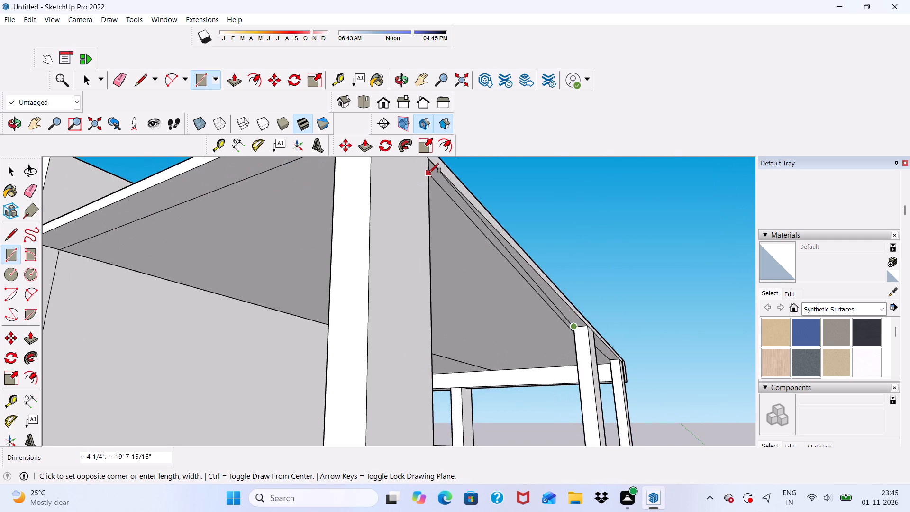
scroll(431, 167, up, 5)
middle_drag(429, 168, 656, 205)
scroll(360, 199, up, 2)
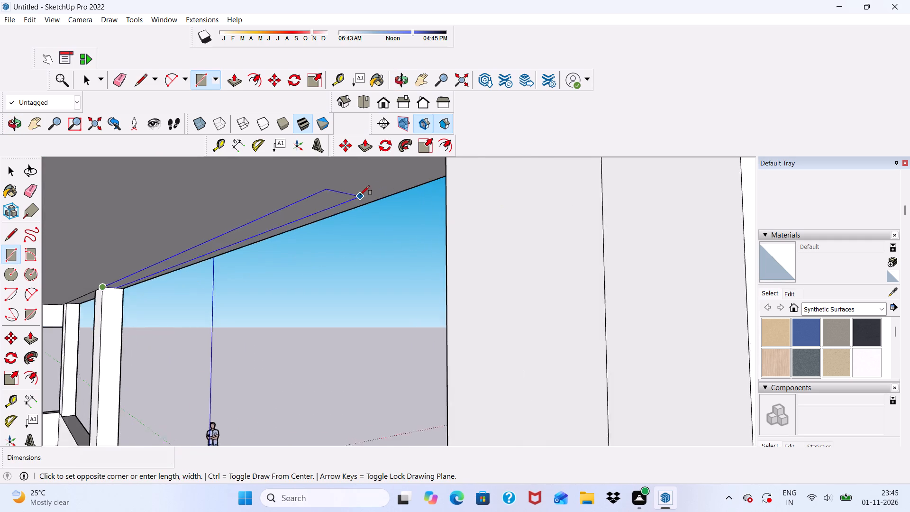
scroll(360, 195, up, 3)
scroll(403, 165, down, 4)
scroll(420, 205, down, 7)
middle_drag(410, 235, 449, 193)
scroll(449, 193, up, 6)
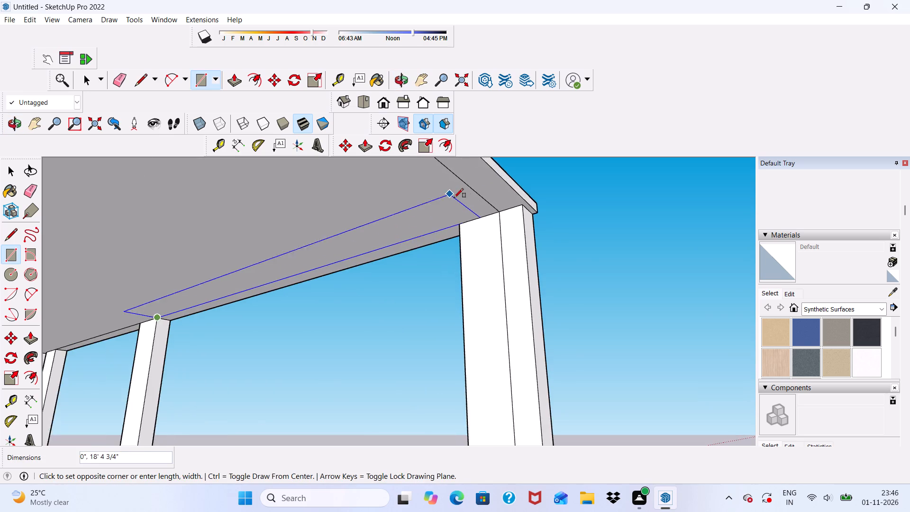
scroll(462, 203, up, 5)
scroll(423, 243, up, 10)
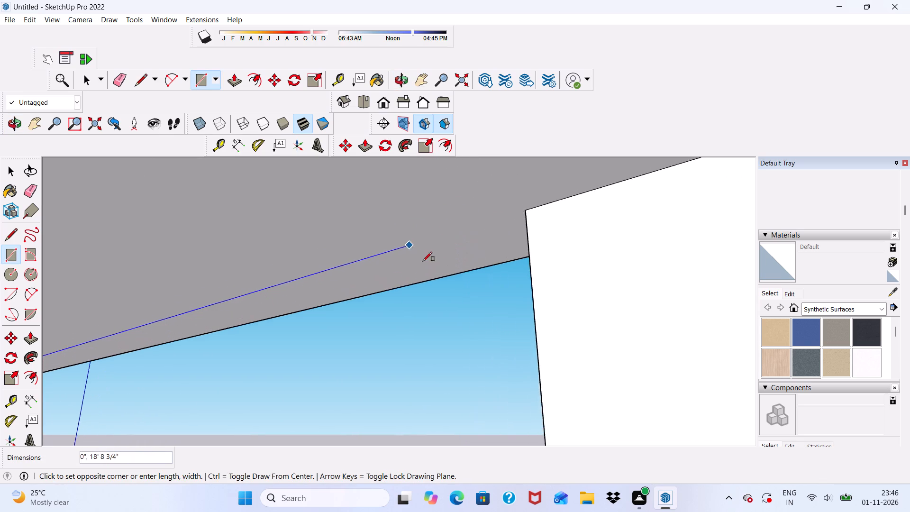
scroll(423, 261, up, 5)
scroll(609, 205, up, 5)
scroll(666, 190, down, 8)
middle_drag(603, 238, 685, 226)
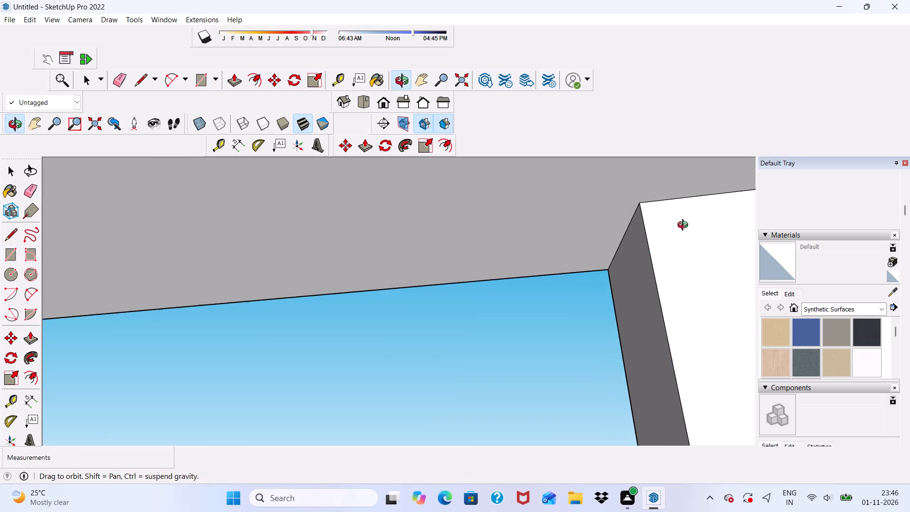
middle_drag(685, 226, 689, 228)
scroll(619, 242, up, 6)
drag(582, 294, 596, 290)
scroll(507, 226, down, 3)
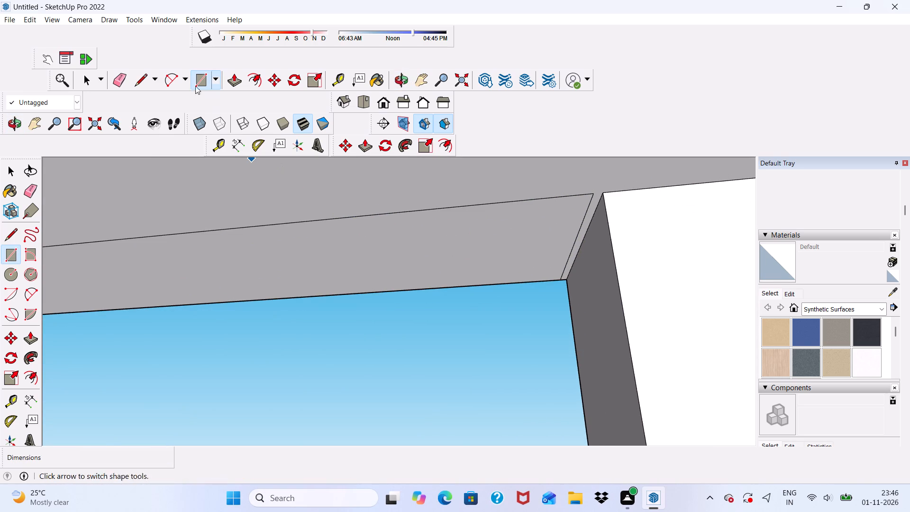
Push/Pull the new strip under the roof slab down 6" to form a beam.
click(232, 78)
click(344, 253)
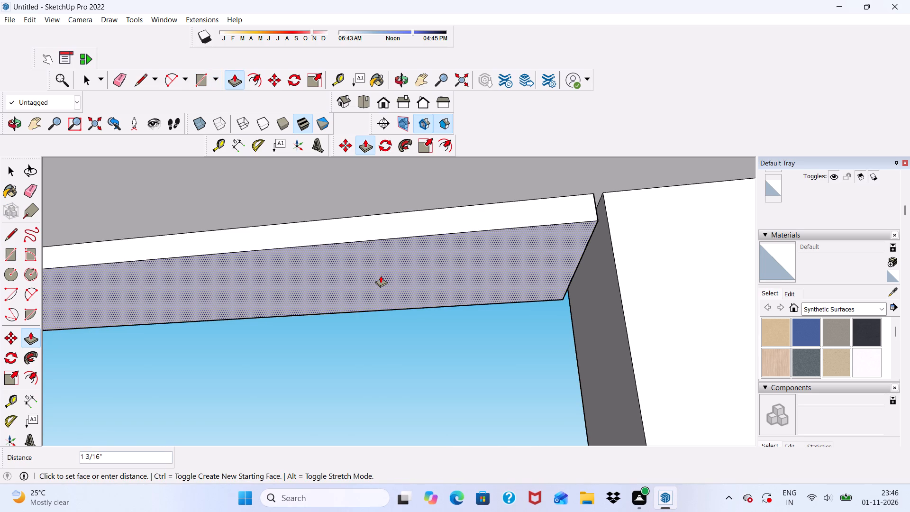
key(1)
key(BackSpace)
text(6")
key(Return)
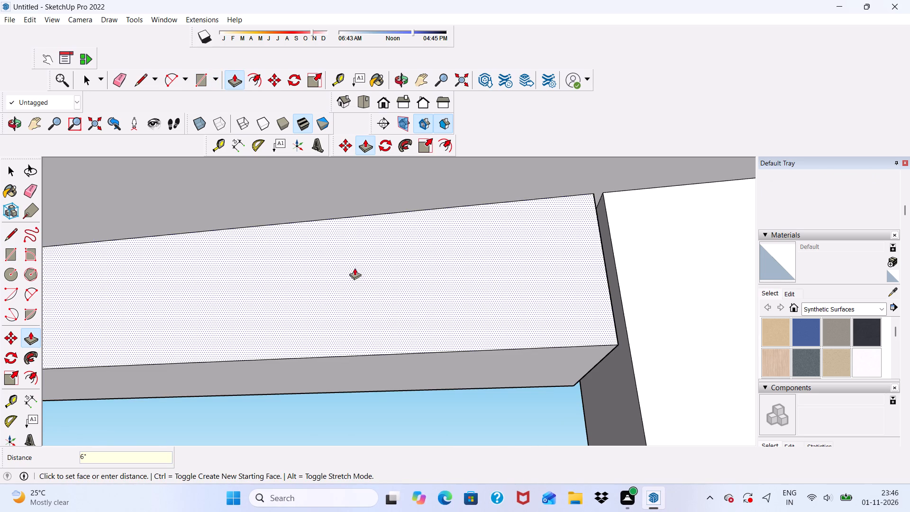
Push/Pull the beam's end face about 5/16" so it closes the gap to the wide rear post.
scroll(444, 324, down, 1)
middle_drag(468, 329, 400, 350)
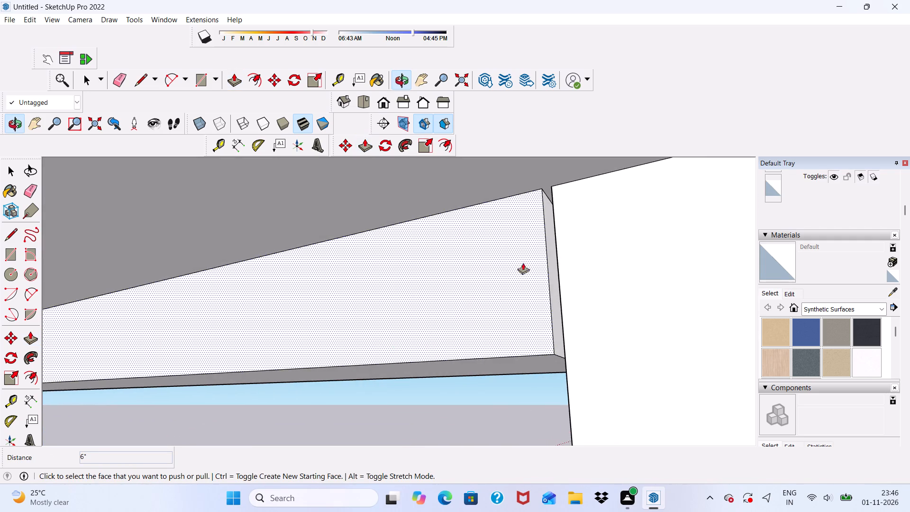
scroll(549, 231, up, 6)
click(544, 232)
click(572, 230)
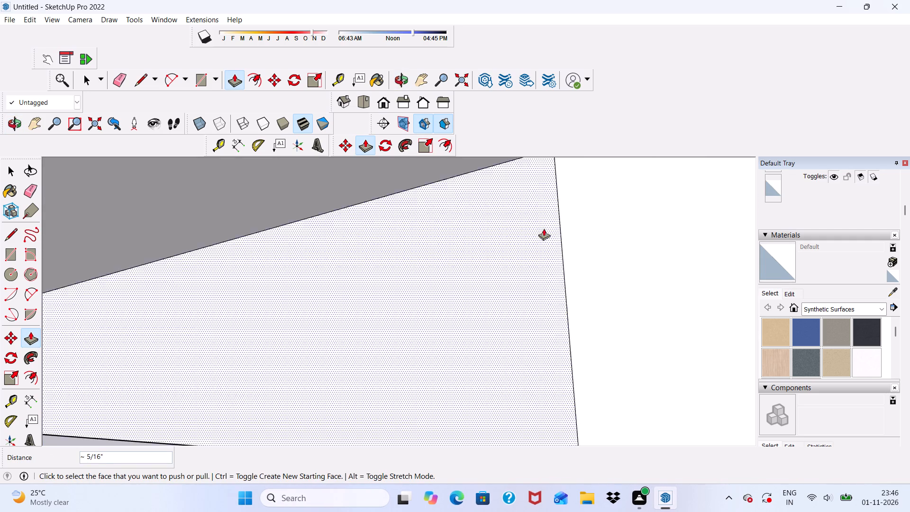
Push/Pull the narrow underside face of the slab's outer side edge, beside the new beam, down 6".
scroll(543, 229, down, 11)
scroll(431, 258, down, 6)
middle_drag(251, 302, 195, 330)
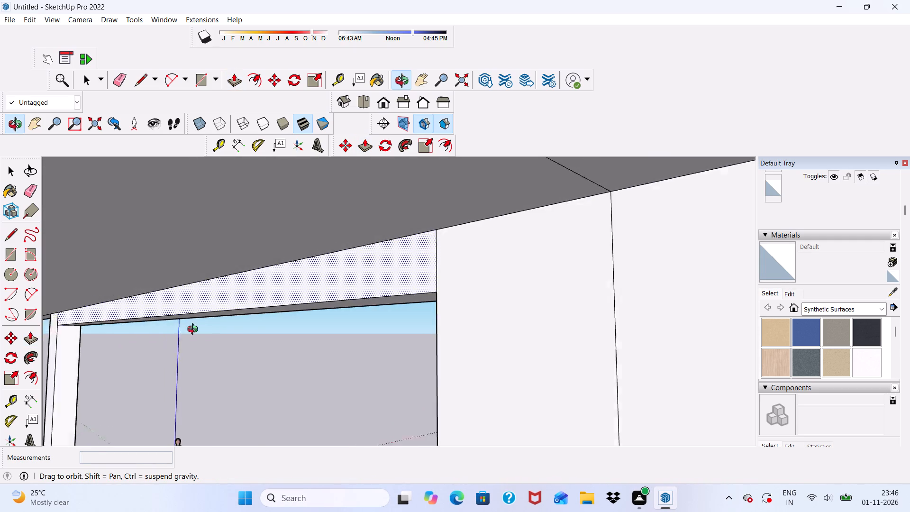
middle_drag(195, 330, 0, 340)
scroll(238, 319, down, 4)
middle_drag(424, 317, 346, 334)
scroll(273, 274, down, 11)
middle_drag(487, 315, 422, 342)
middle_drag(543, 380, 541, 375)
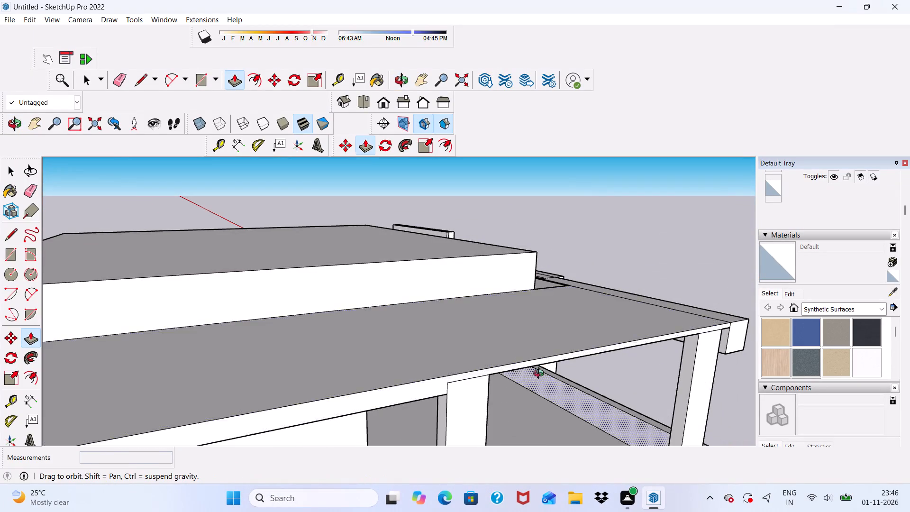
middle_drag(541, 375, 441, 339)
scroll(438, 320, down, 2)
scroll(241, 229, up, 4)
middle_drag(267, 276, 271, 253)
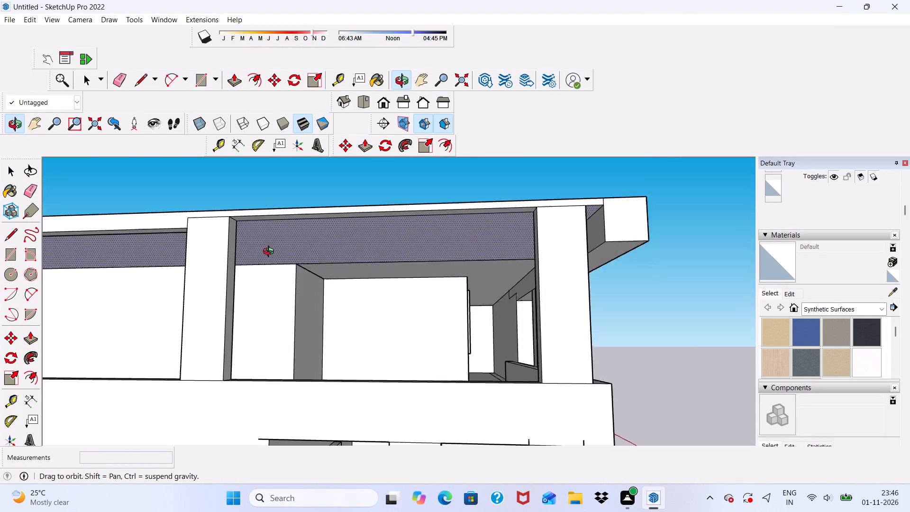
middle_drag(271, 253, 270, 243)
scroll(262, 185, up, 5)
click(264, 182)
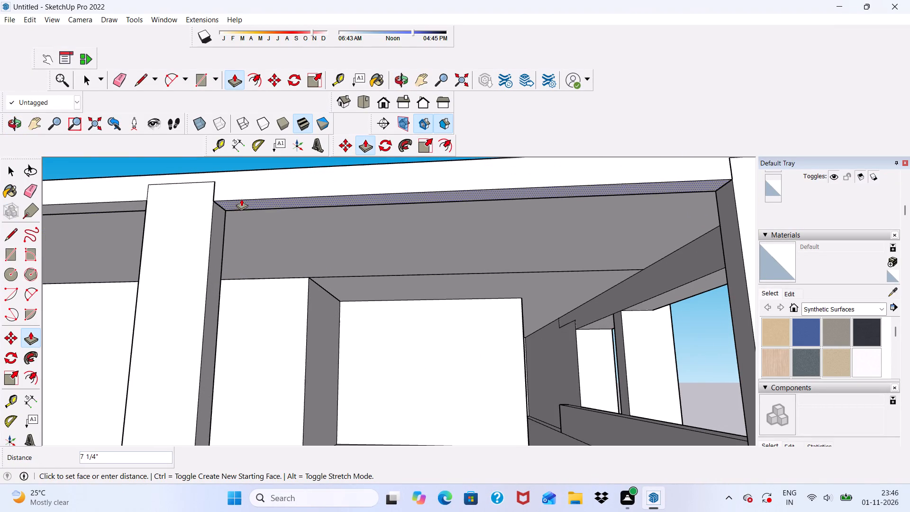
text(6")
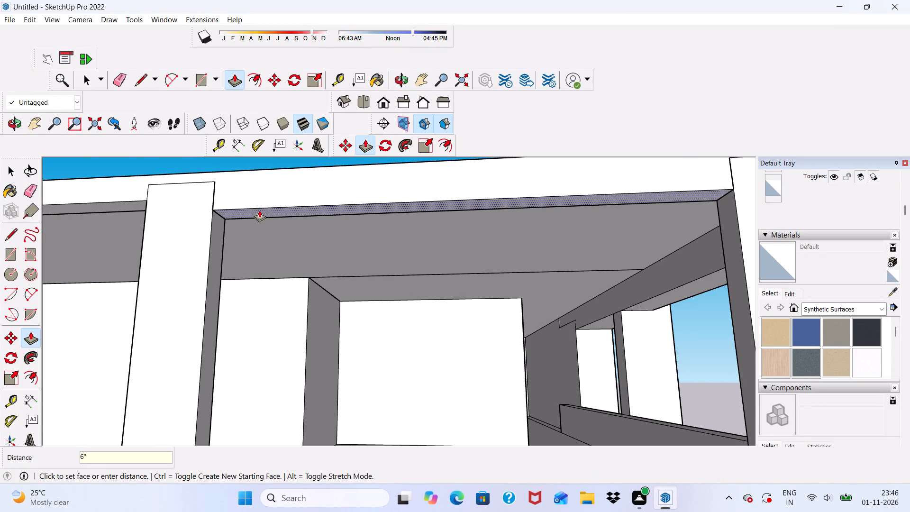
key(Return)
Erase the seam lines outlining the top of the middle side post on the beam's outer face.
scroll(251, 199, down, 4)
middle_drag(258, 228, 290, 260)
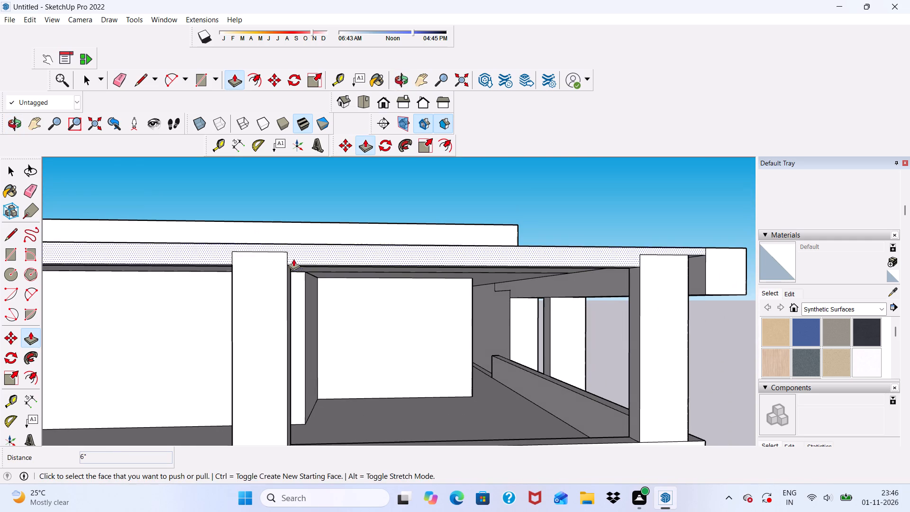
click(120, 76)
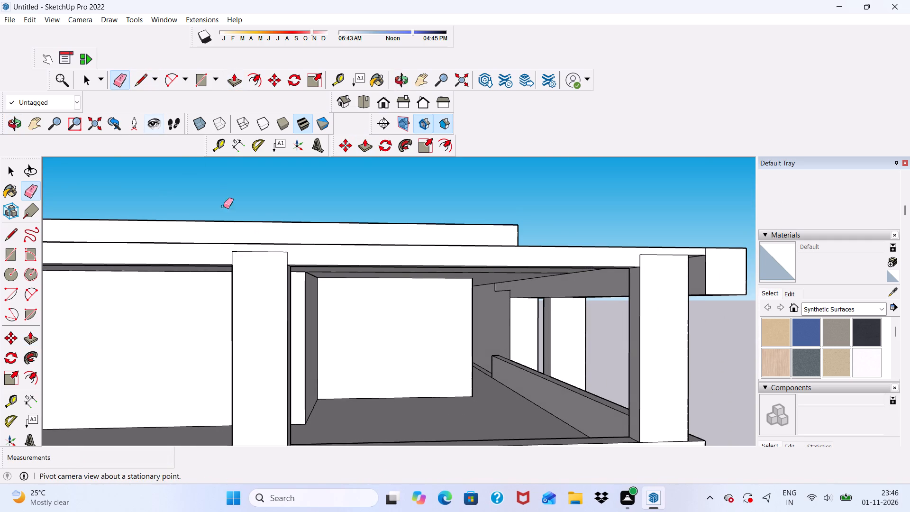
scroll(228, 211, up, 6)
scroll(233, 270, down, 7)
scroll(311, 351, up, 7)
click(329, 275)
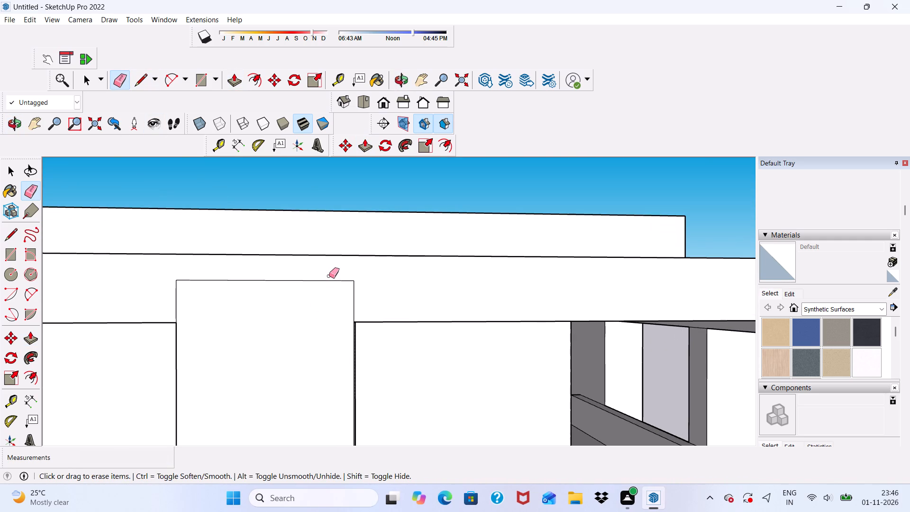
click(328, 278)
drag(334, 277, 363, 297)
scroll(233, 287, up, 3)
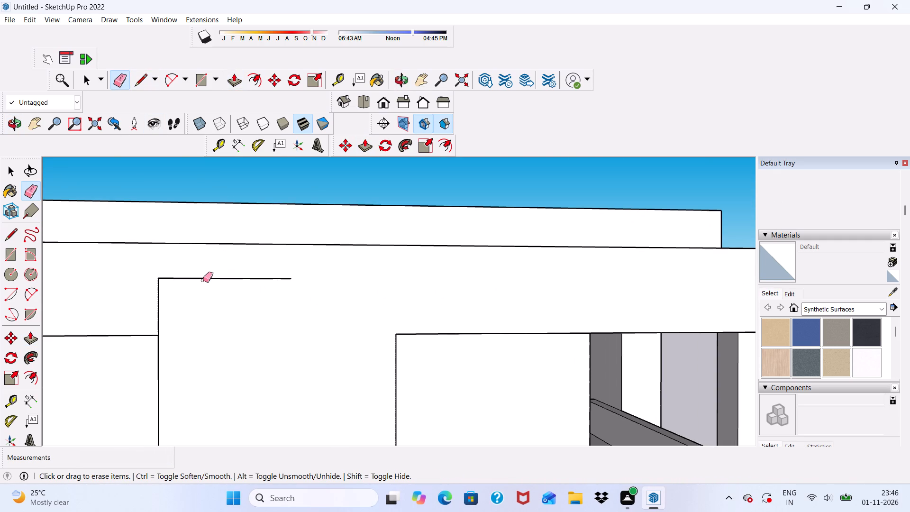
drag(199, 278, 156, 304)
scroll(181, 279, down, 2)
drag(218, 270, 252, 282)
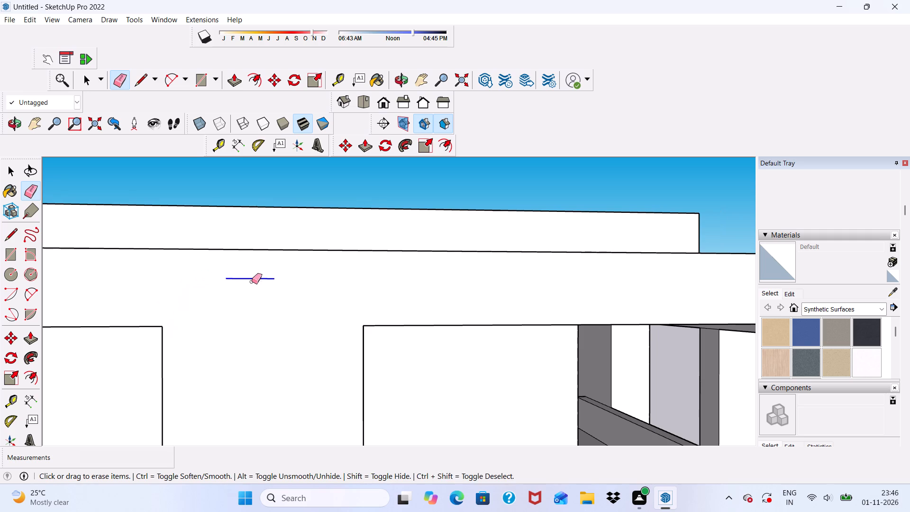
drag(252, 282, 278, 282)
Erase the vertical seam lines between the side beams and the post tops on the balcony's inner side.
scroll(269, 288, down, 3)
middle_drag(266, 300, 632, 267)
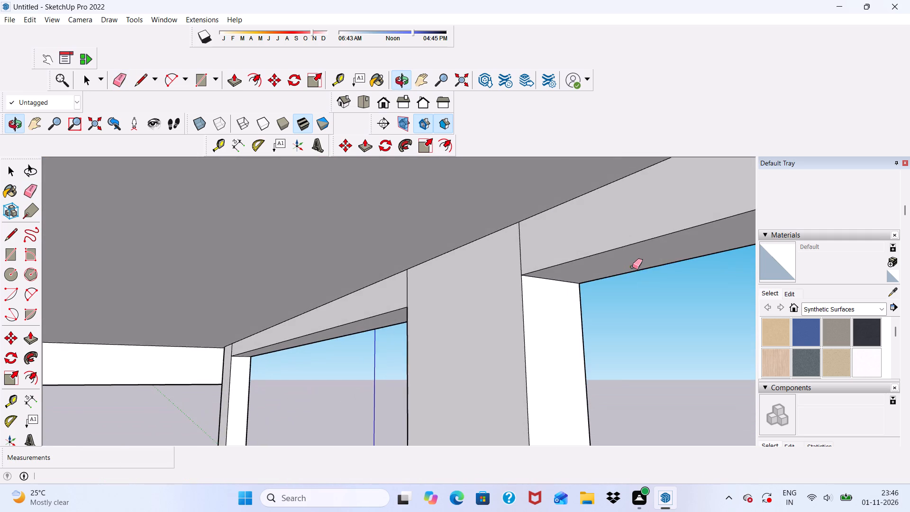
scroll(506, 262, up, 4)
drag(519, 249, 548, 251)
drag(376, 286, 395, 289)
scroll(362, 279, down, 10)
middle_drag(345, 301, 408, 320)
scroll(218, 318, up, 3)
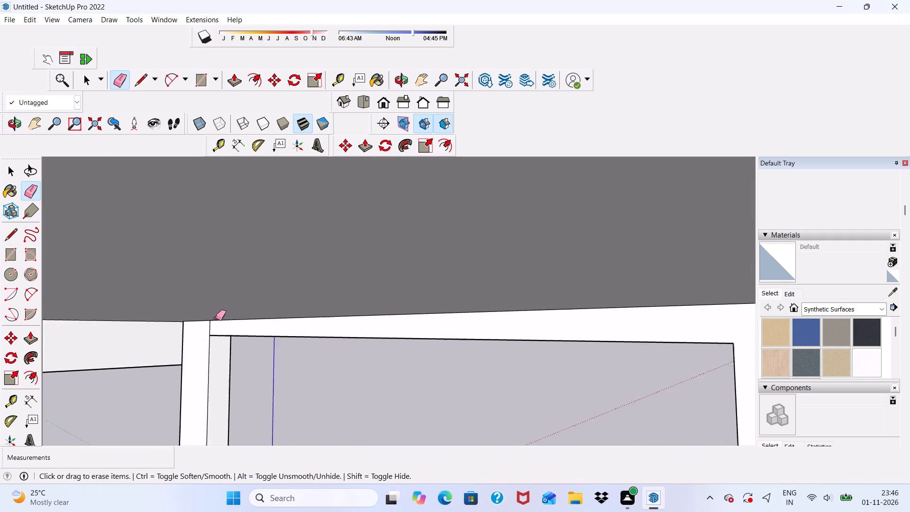
scroll(216, 318, up, 7)
drag(211, 324, 216, 324)
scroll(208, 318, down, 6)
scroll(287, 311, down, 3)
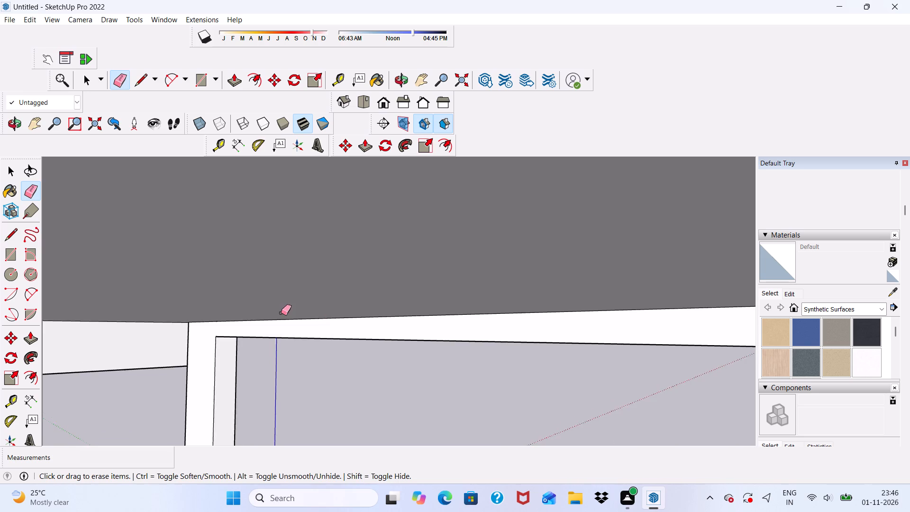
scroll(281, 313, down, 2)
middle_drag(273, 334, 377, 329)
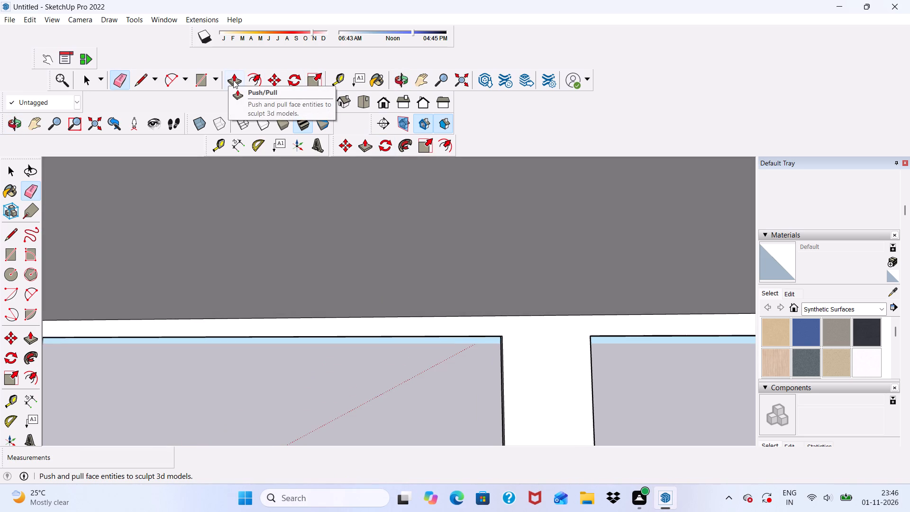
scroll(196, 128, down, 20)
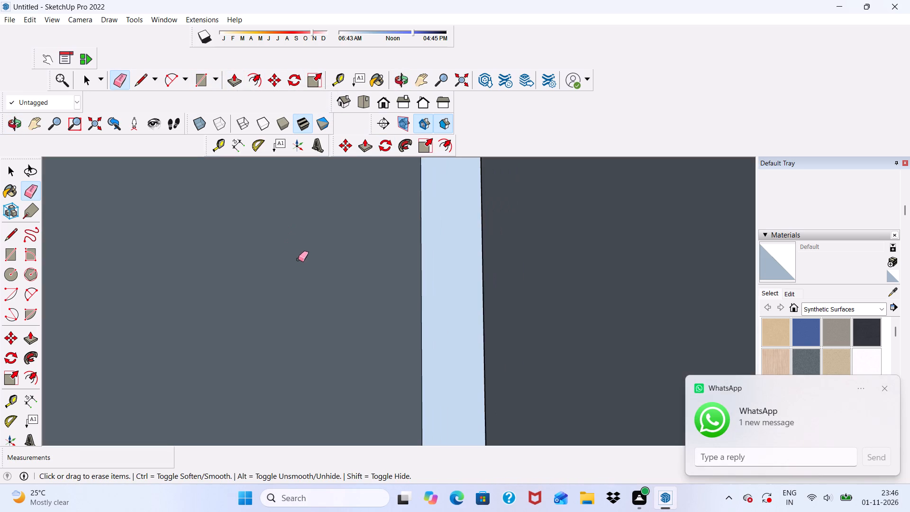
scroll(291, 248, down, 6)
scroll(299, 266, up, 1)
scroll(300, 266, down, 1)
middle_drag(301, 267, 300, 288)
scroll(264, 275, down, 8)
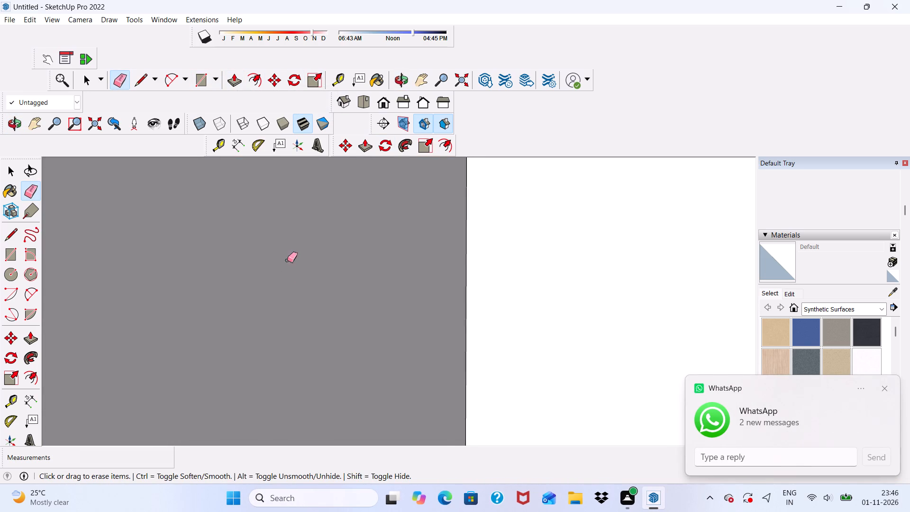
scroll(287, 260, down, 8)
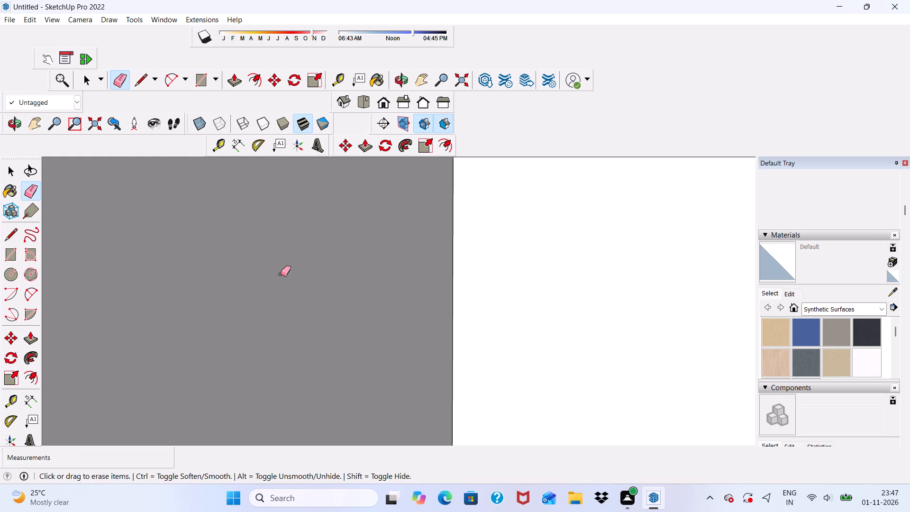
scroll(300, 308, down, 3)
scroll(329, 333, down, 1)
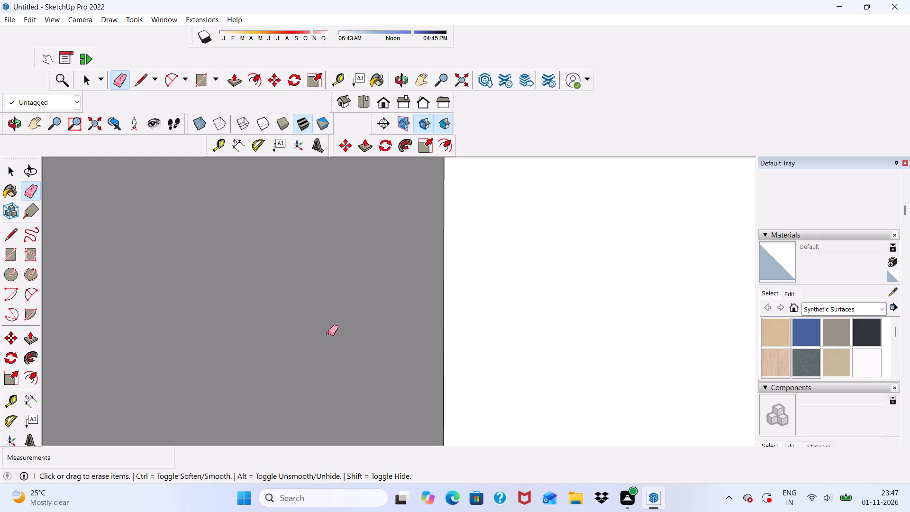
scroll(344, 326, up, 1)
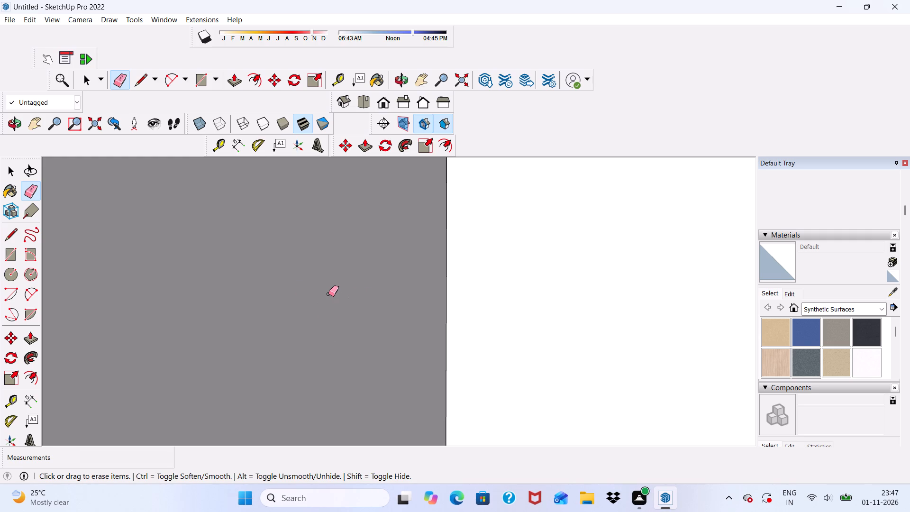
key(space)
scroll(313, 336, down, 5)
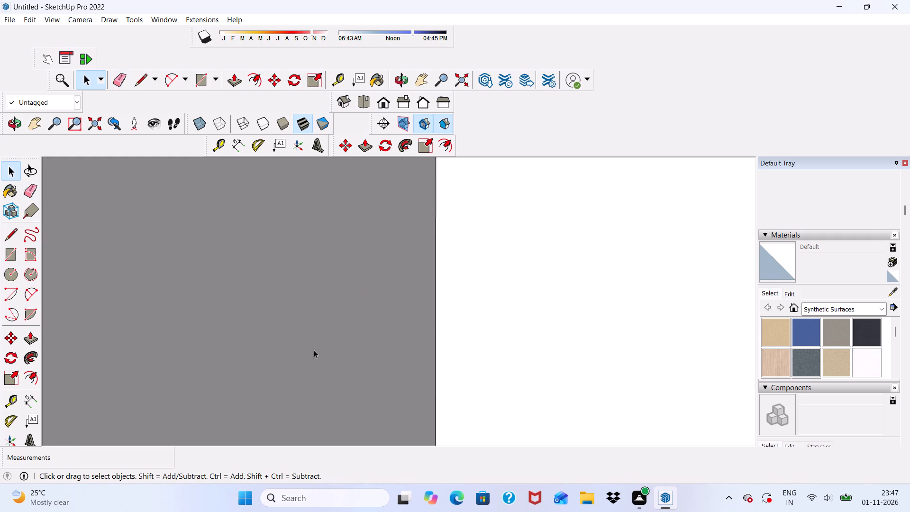
Erase the vertical seam line near the front corner of the raised upper block, above the long side wall.
scroll(309, 369, down, 20)
scroll(309, 369, down, 10)
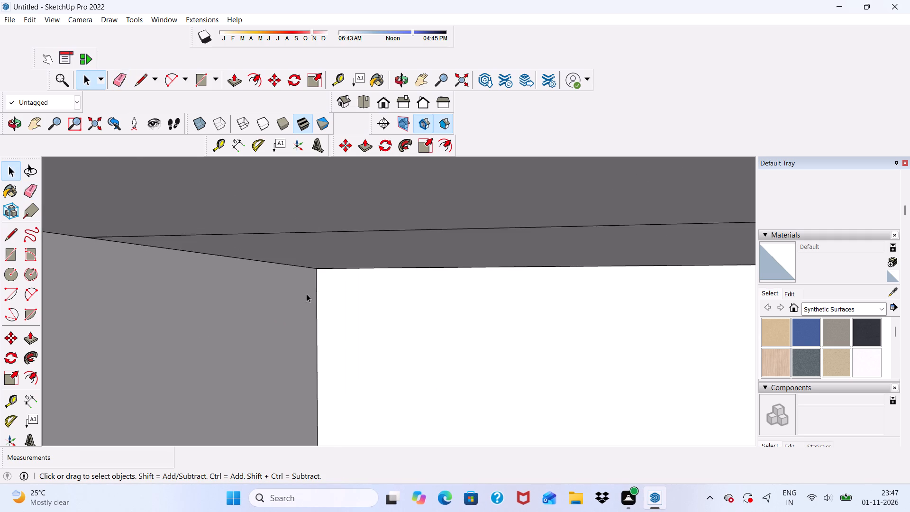
scroll(307, 294, down, 11)
scroll(317, 278, down, 12)
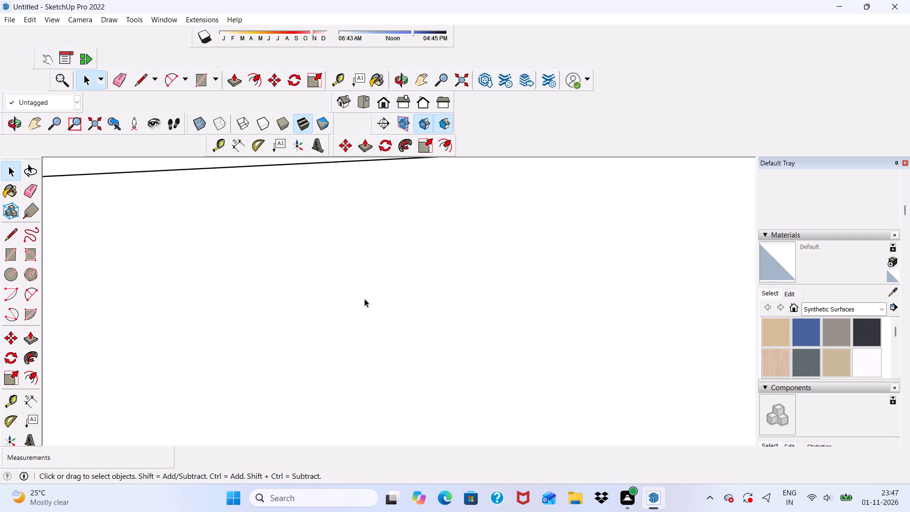
scroll(364, 299, down, 16)
scroll(284, 124, down, 5)
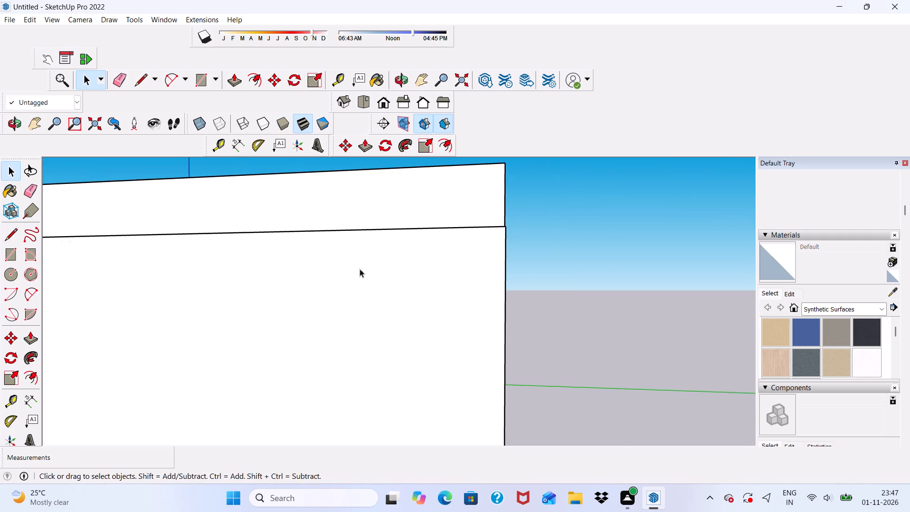
scroll(360, 269, down, 2)
middle_drag(360, 268, 171, 327)
scroll(182, 319, up, 1)
scroll(221, 275, down, 4)
middle_drag(310, 324, 452, 307)
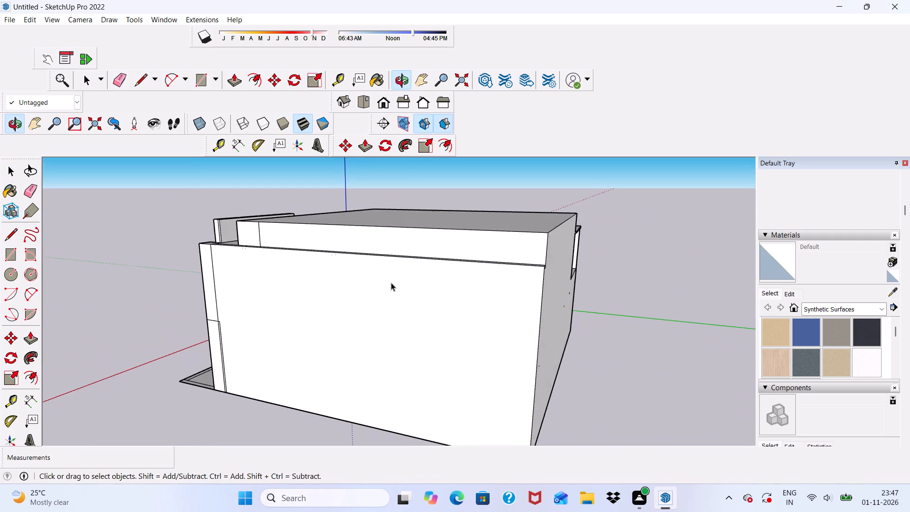
scroll(244, 197, up, 2)
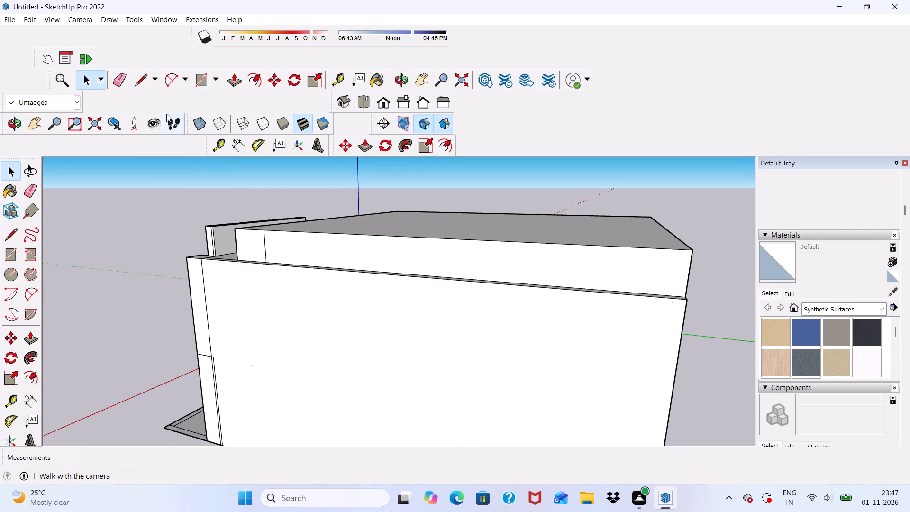
drag(120, 77, 125, 81)
scroll(282, 277, up, 6)
drag(244, 230, 251, 230)
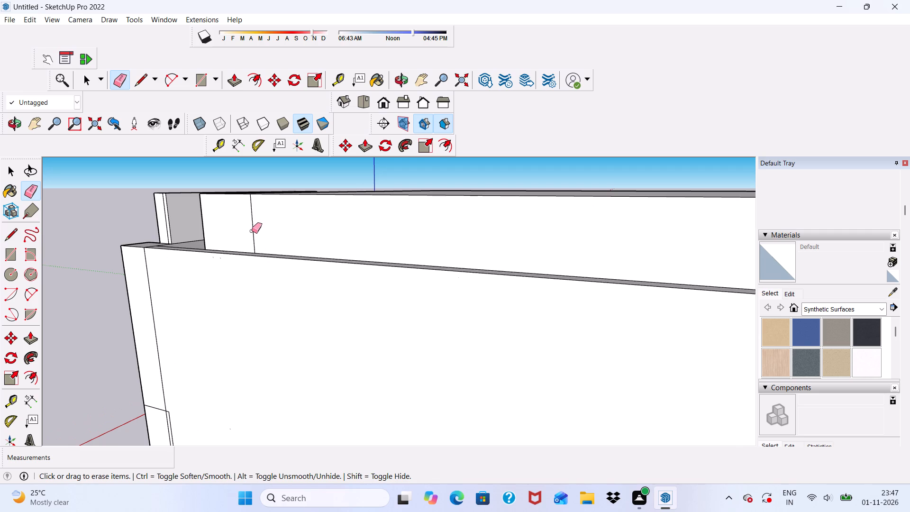
drag(252, 230, 255, 235)
Examine the whole house from the long side wall around to the front facade and from above.
scroll(212, 223, down, 1)
middle_drag(216, 229, 236, 270)
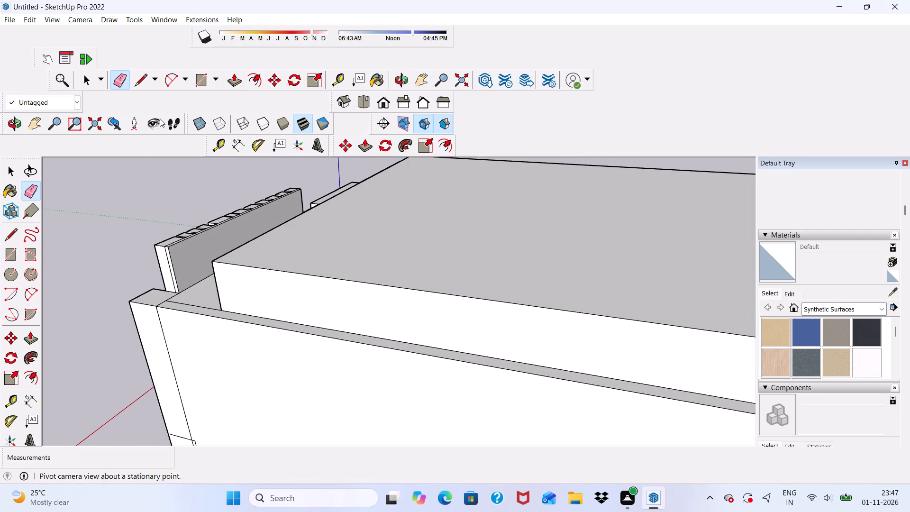
scroll(155, 190, down, 4)
middle_drag(171, 368, 295, 376)
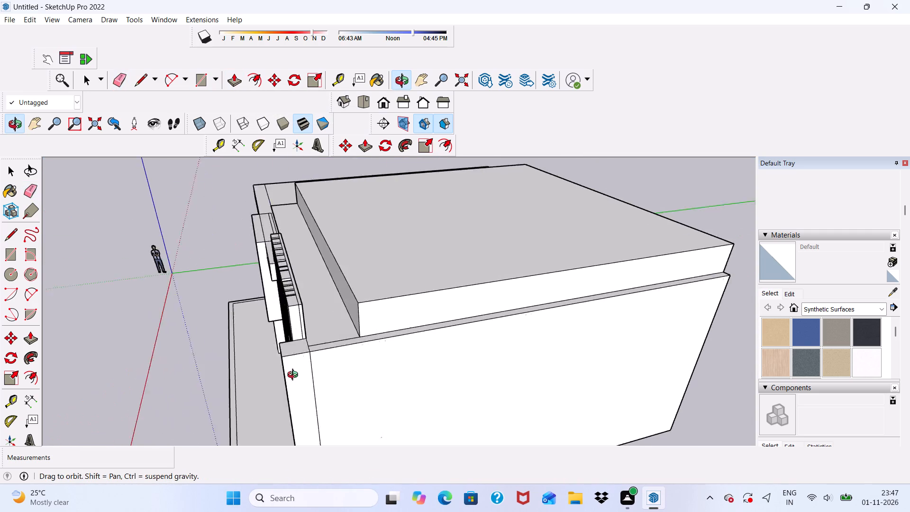
middle_drag(295, 376, 321, 382)
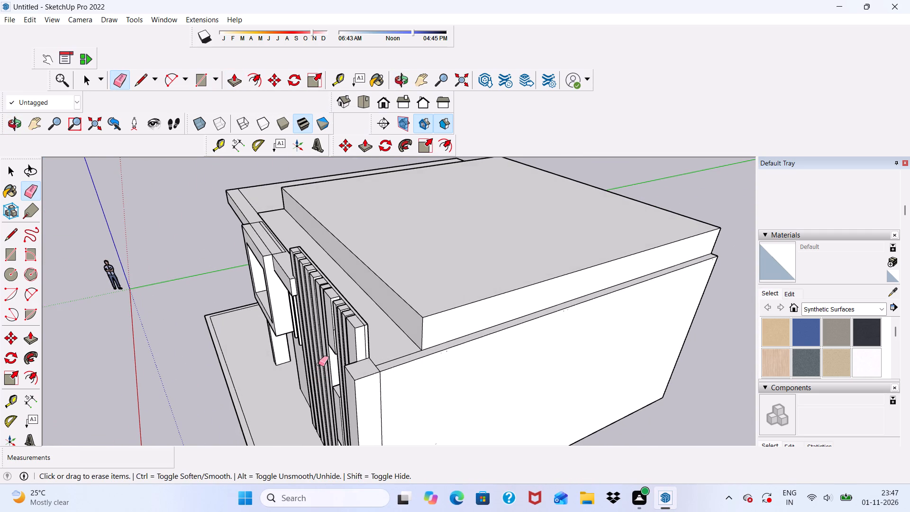
scroll(309, 389, down, 4)
middle_drag(307, 395, 603, 355)
middle_drag(281, 369, 272, 311)
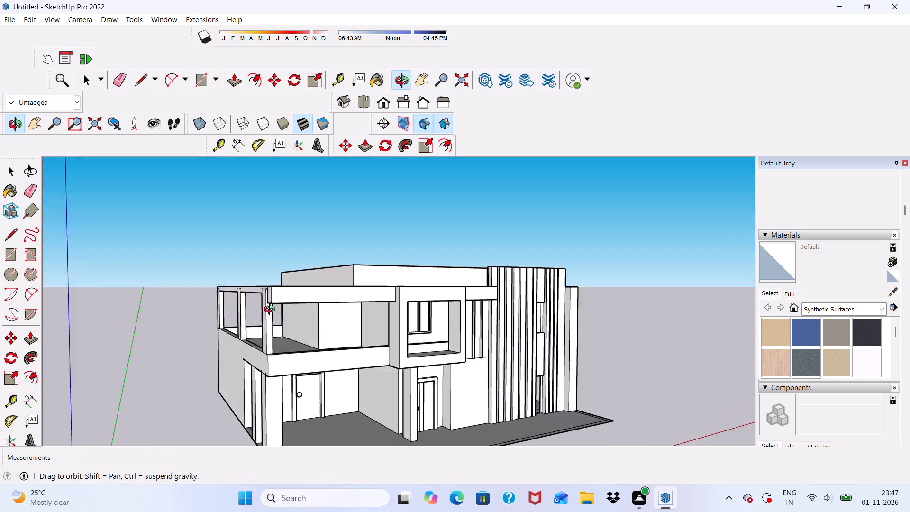
middle_drag(272, 311, 165, 302)
scroll(299, 328, up, 1)
scroll(317, 287, down, 5)
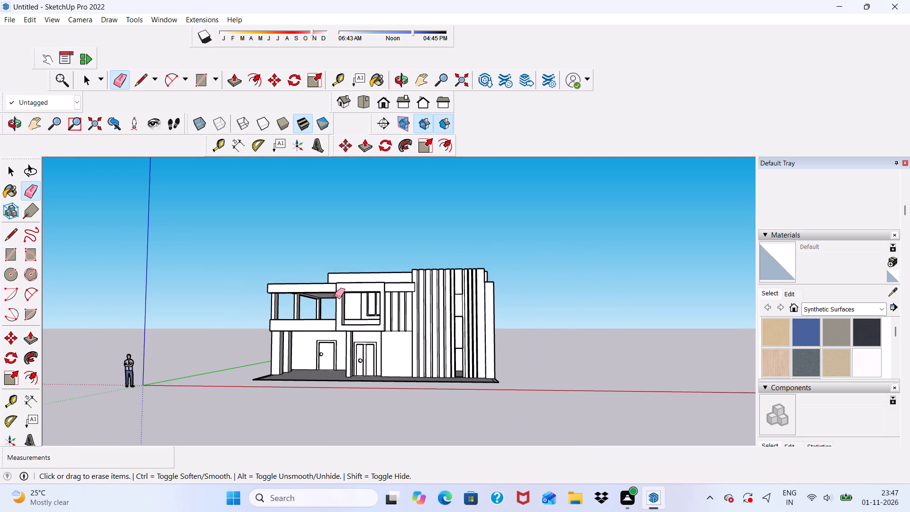
scroll(326, 298, down, 2)
middle_drag(326, 298, 313, 358)
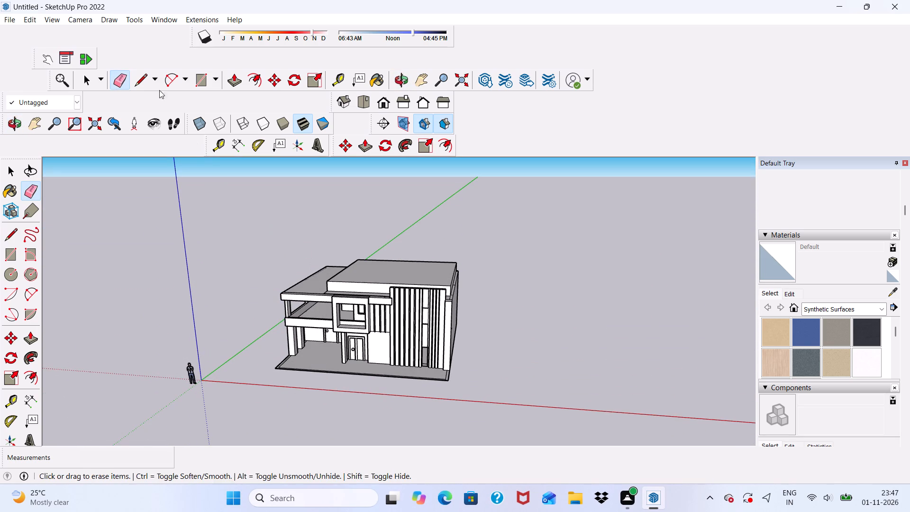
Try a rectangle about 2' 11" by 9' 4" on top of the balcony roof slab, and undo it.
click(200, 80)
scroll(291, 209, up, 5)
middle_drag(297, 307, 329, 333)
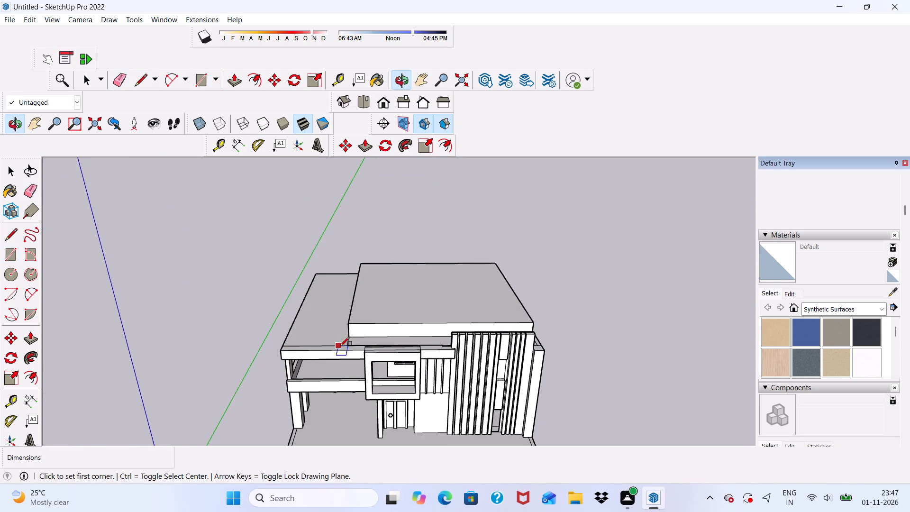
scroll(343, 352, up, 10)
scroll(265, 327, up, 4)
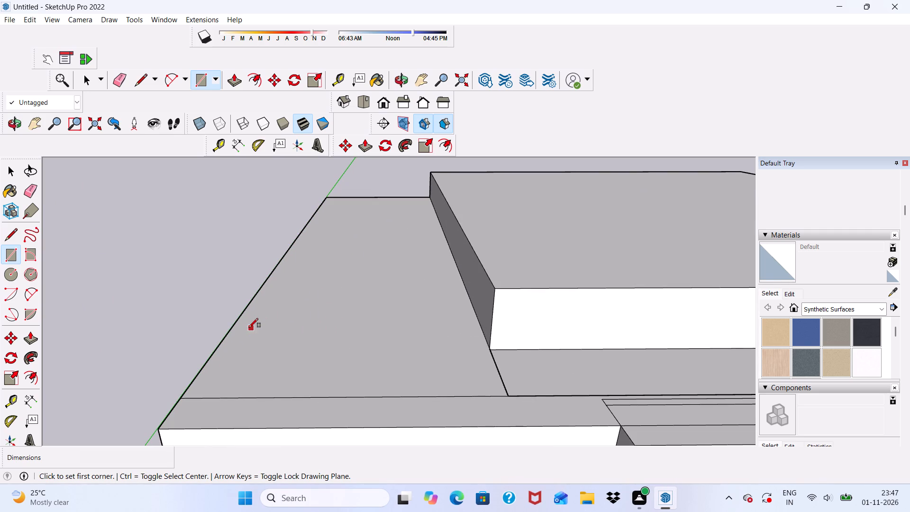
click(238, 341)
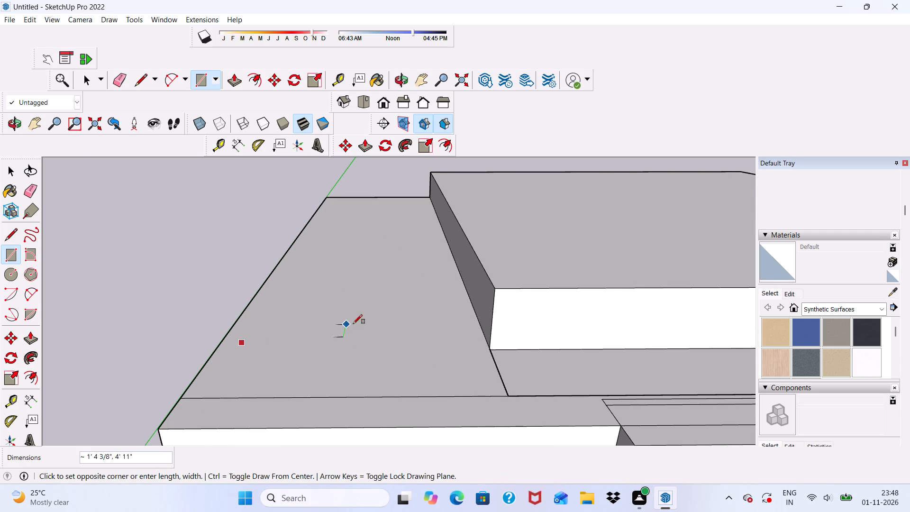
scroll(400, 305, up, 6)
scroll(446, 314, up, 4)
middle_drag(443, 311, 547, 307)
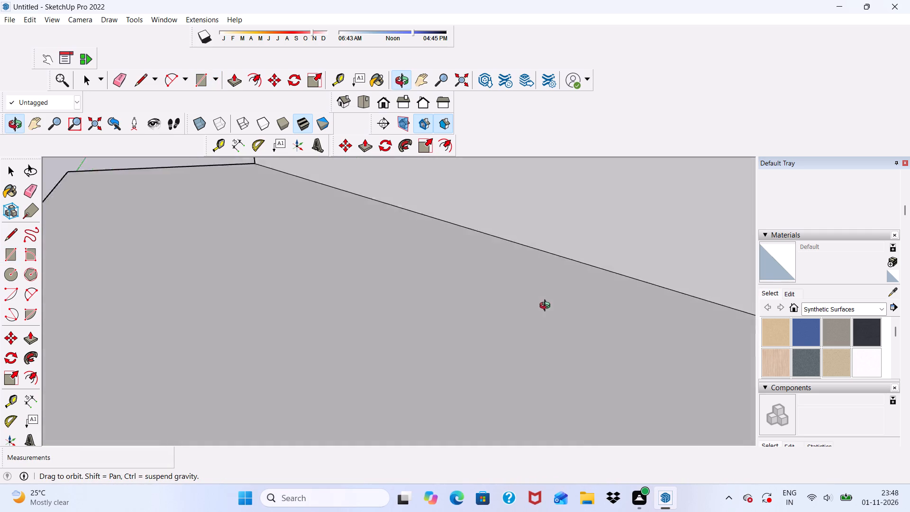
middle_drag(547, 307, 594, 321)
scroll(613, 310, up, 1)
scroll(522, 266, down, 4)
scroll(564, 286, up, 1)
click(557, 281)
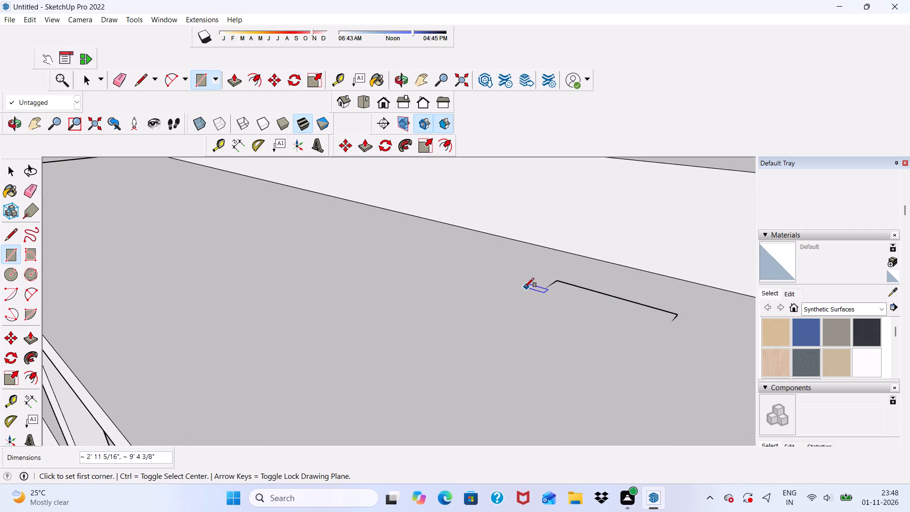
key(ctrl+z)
Draw a narrow rectangle about 9' by 1' 10" across the top of the balcony roof slab, near its front edge.
scroll(460, 270, down, 5)
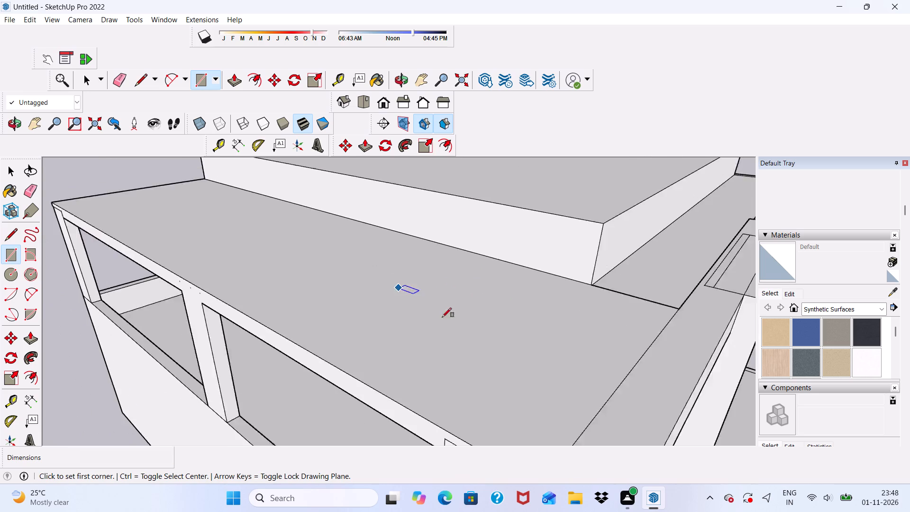
scroll(442, 317, down, 3)
middle_drag(456, 334, 563, 365)
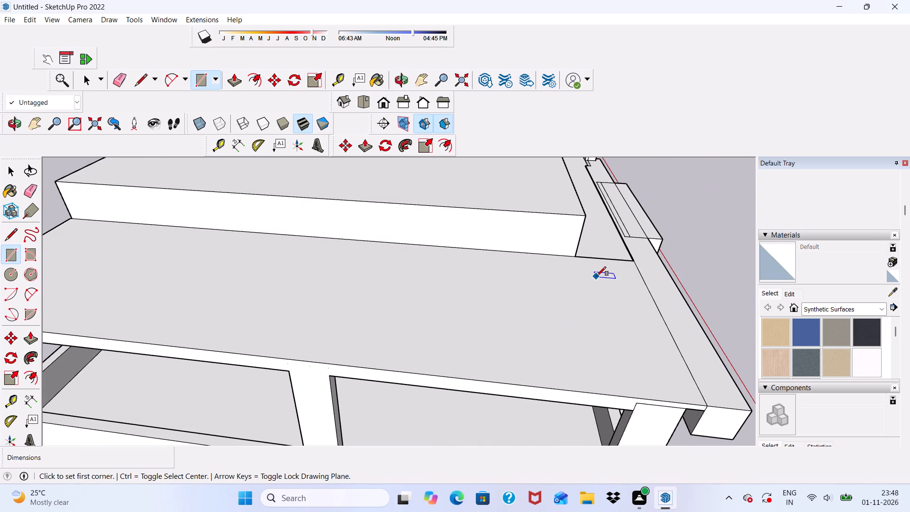
scroll(597, 276, up, 1)
click(600, 269)
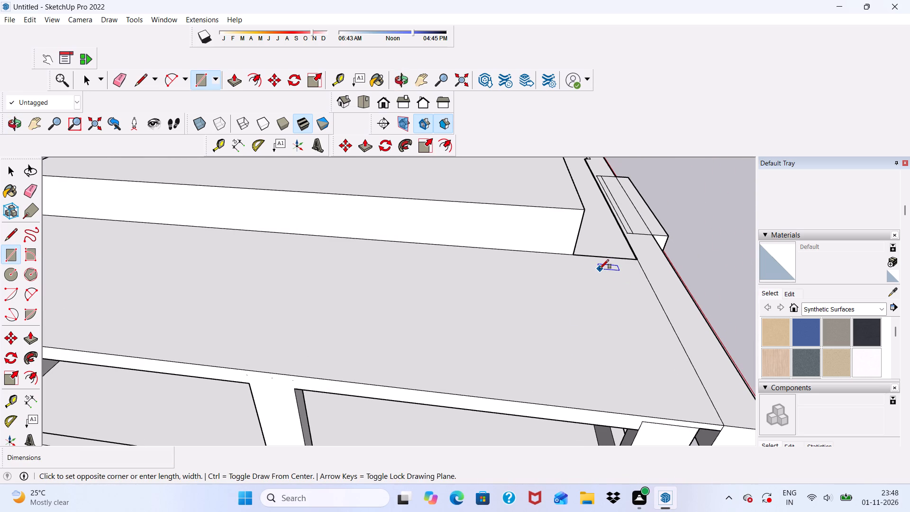
scroll(568, 338, up, 4)
scroll(596, 334, down, 1)
scroll(528, 270, down, 5)
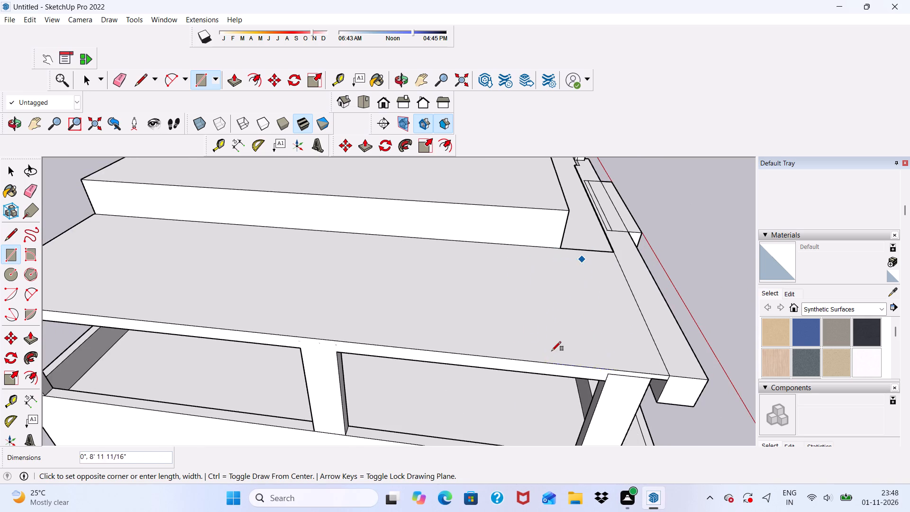
scroll(555, 343, up, 5)
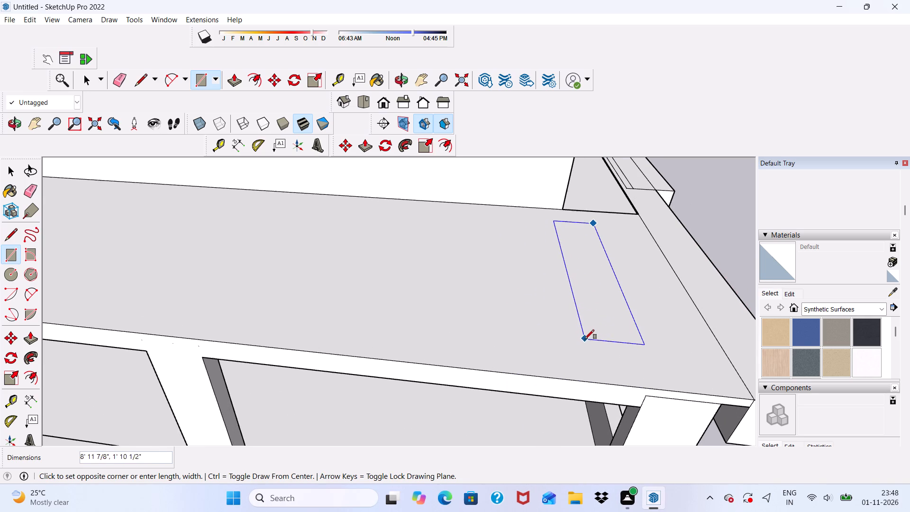
click(585, 349)
scroll(528, 318, down, 5)
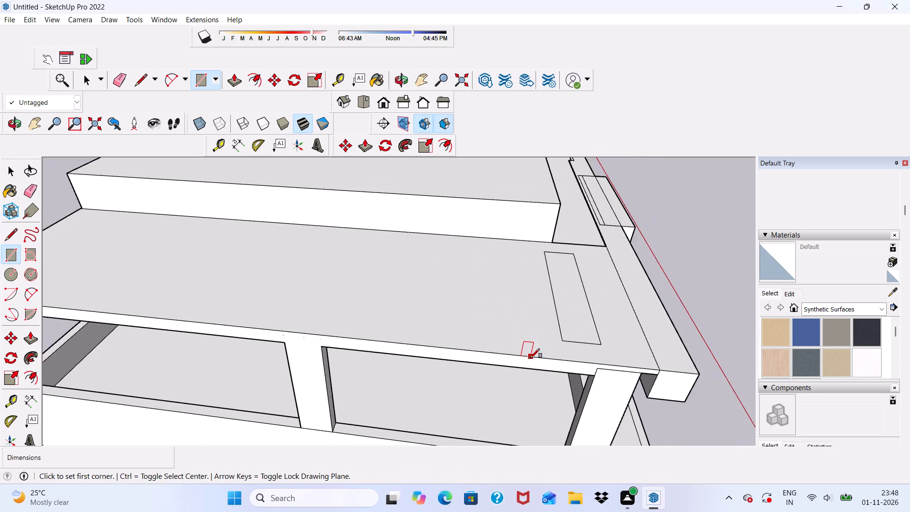
middle_drag(530, 358, 355, 332)
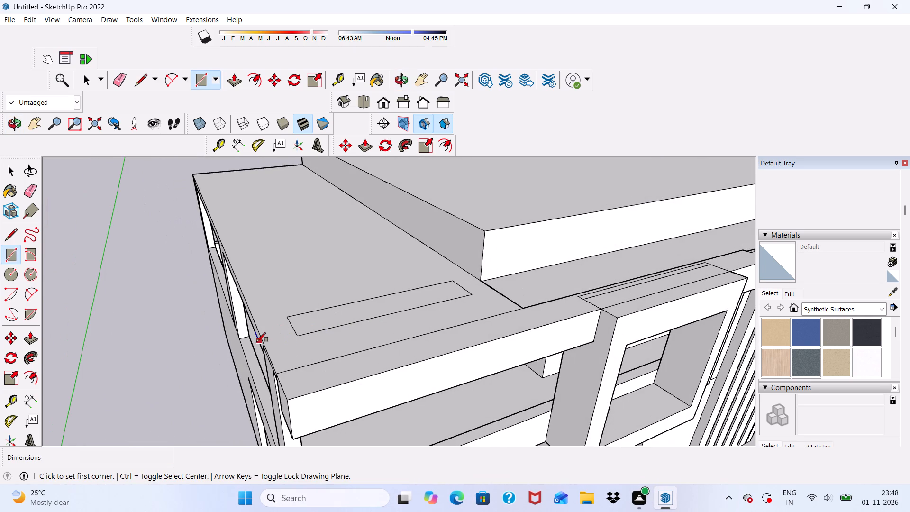
Copy the rectangle with its edges about 3' 1" along the balcony roof slab, toward the rear.
key(space)
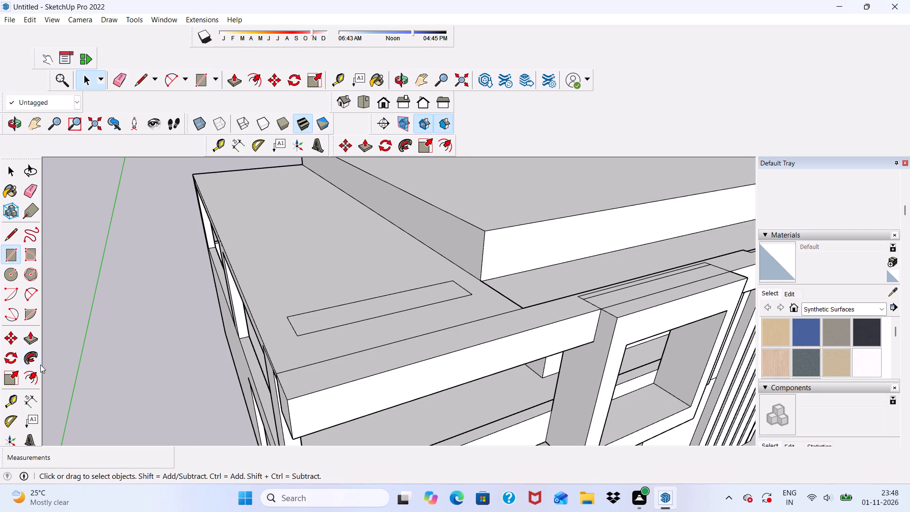
scroll(529, 461, up, 1)
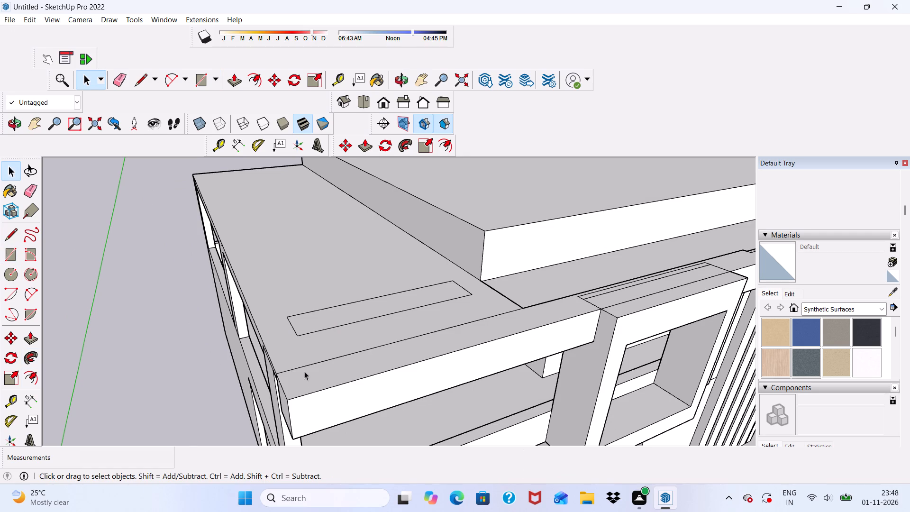
double_click(329, 320)
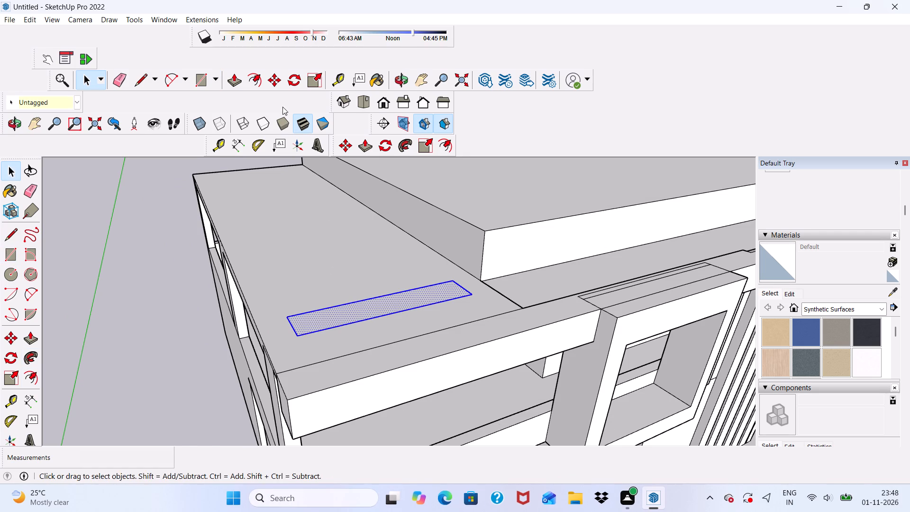
click(269, 82)
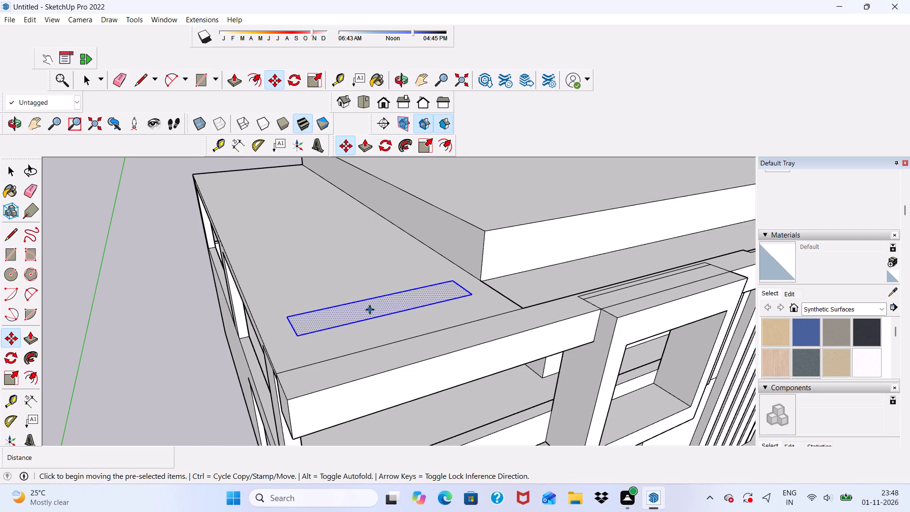
click(370, 310)
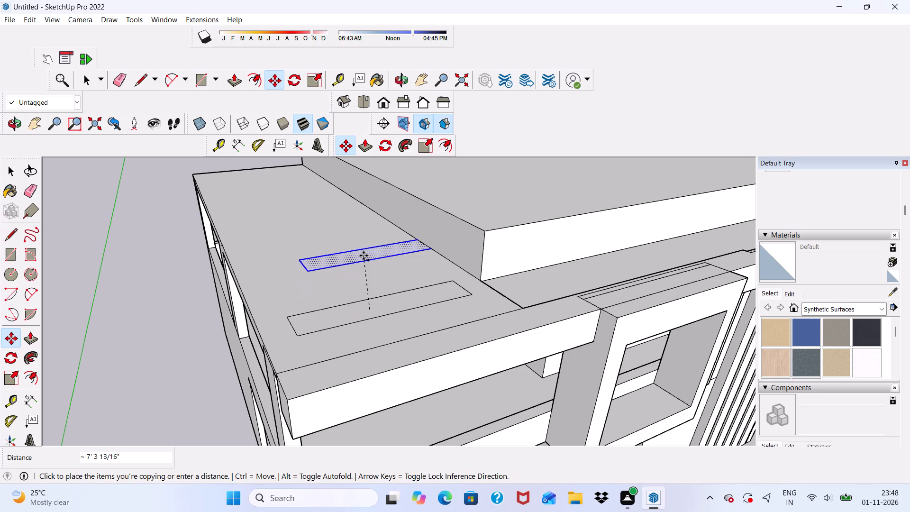
scroll(264, 299, up, 3)
scroll(380, 287, up, 5)
middle_drag(375, 287, 435, 316)
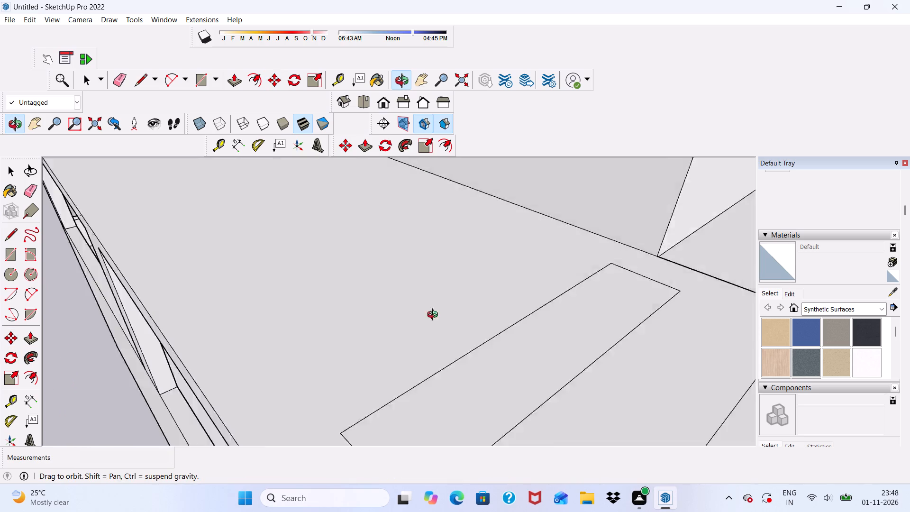
middle_drag(435, 316, 628, 346)
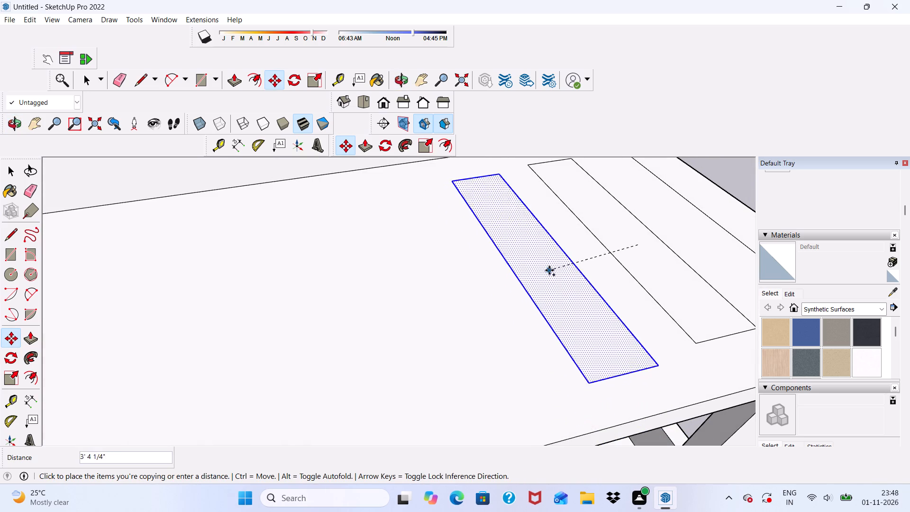
middle_drag(546, 271, 511, 233)
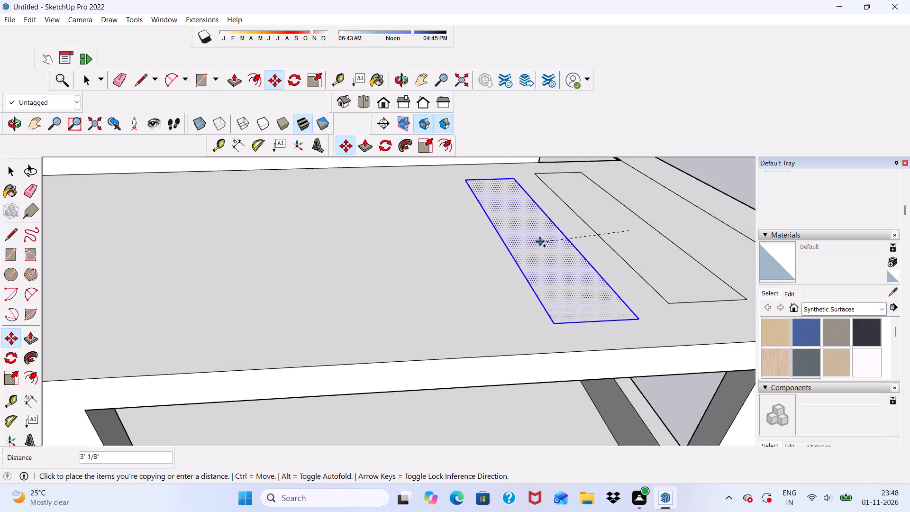
click(530, 234)
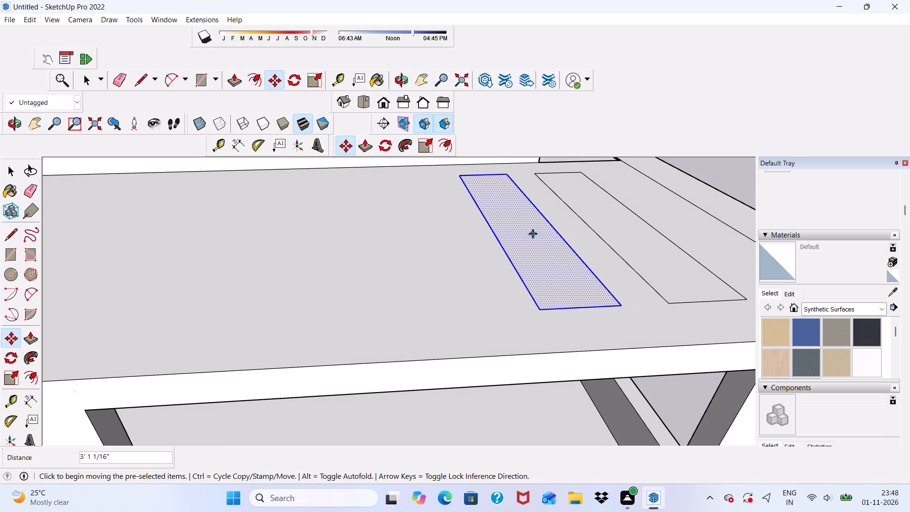
Repeat the rectangle copy 10 times at the same spacing along the balcony roof slab.
key(shift+asterisk)
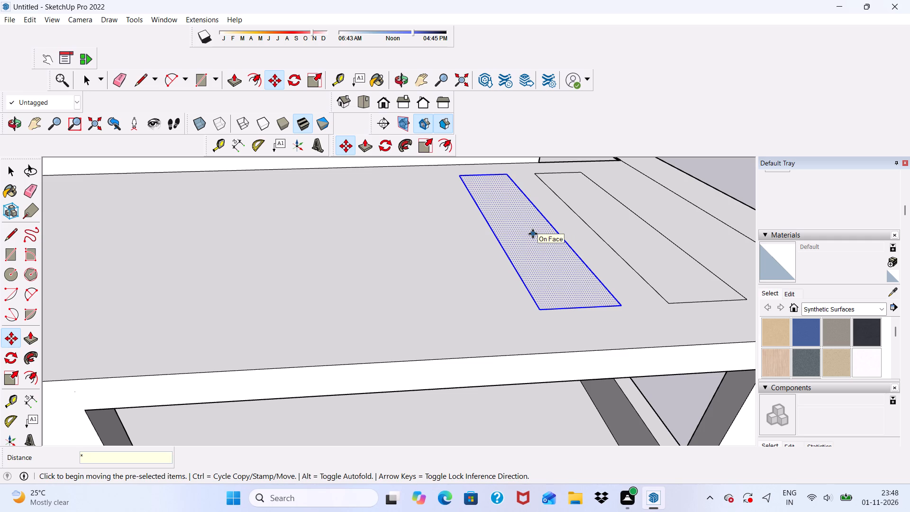
text(10)
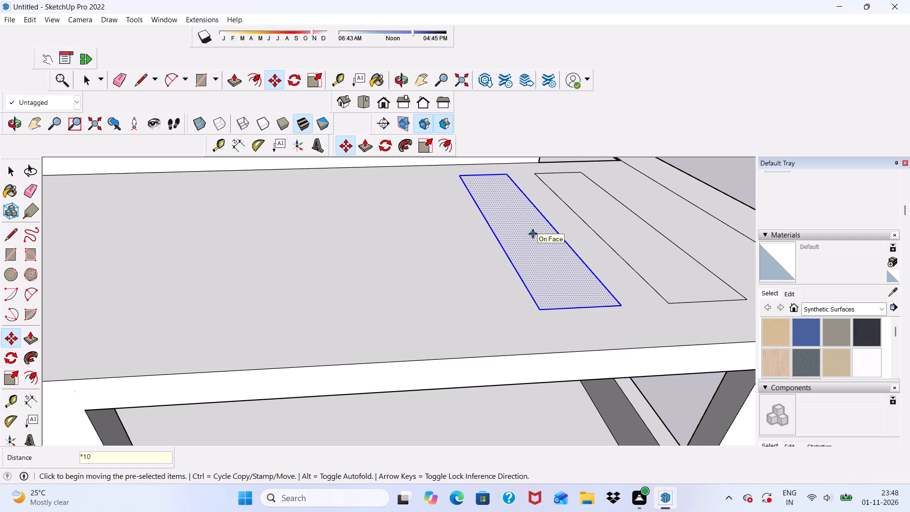
key(Return)
scroll(536, 290, down, 17)
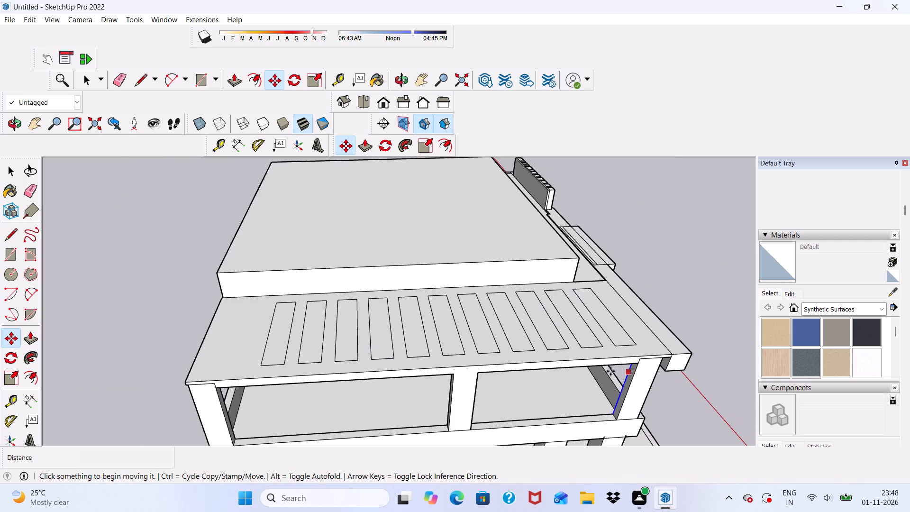
scroll(273, 348, up, 5)
Add two more rectangles at the far end of the row, copying the last one about 2' 6" and that copy about 2' 9" further.
click(276, 365)
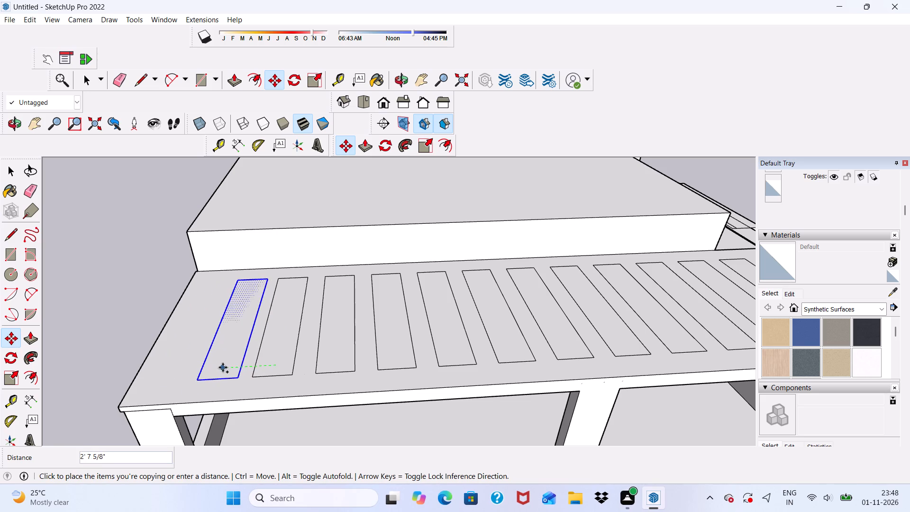
click(225, 364)
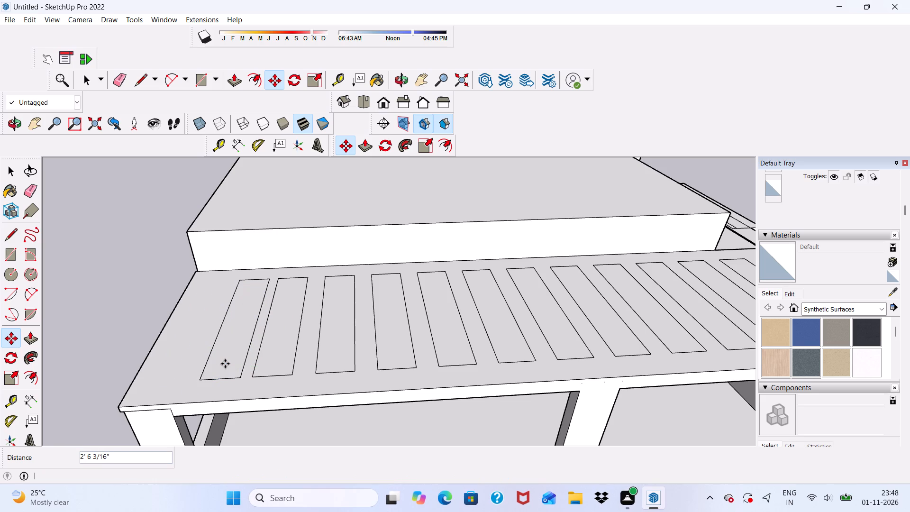
click(223, 364)
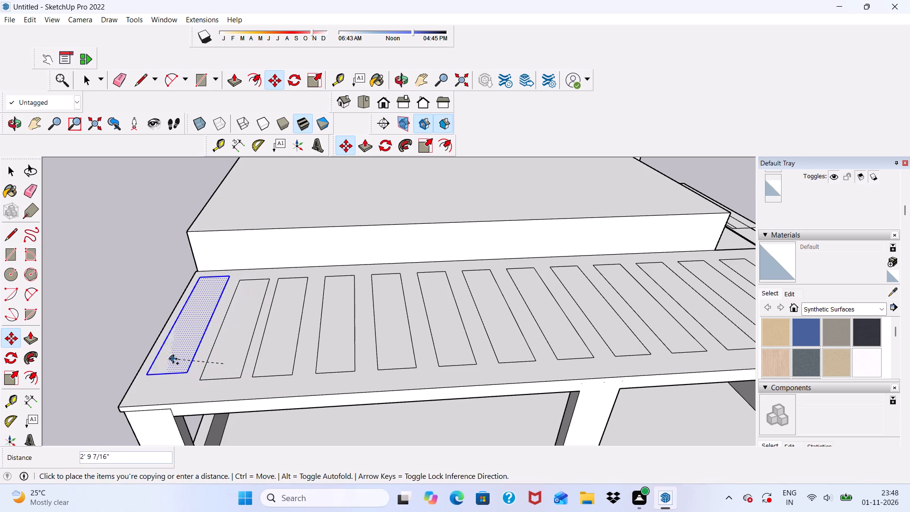
click(174, 361)
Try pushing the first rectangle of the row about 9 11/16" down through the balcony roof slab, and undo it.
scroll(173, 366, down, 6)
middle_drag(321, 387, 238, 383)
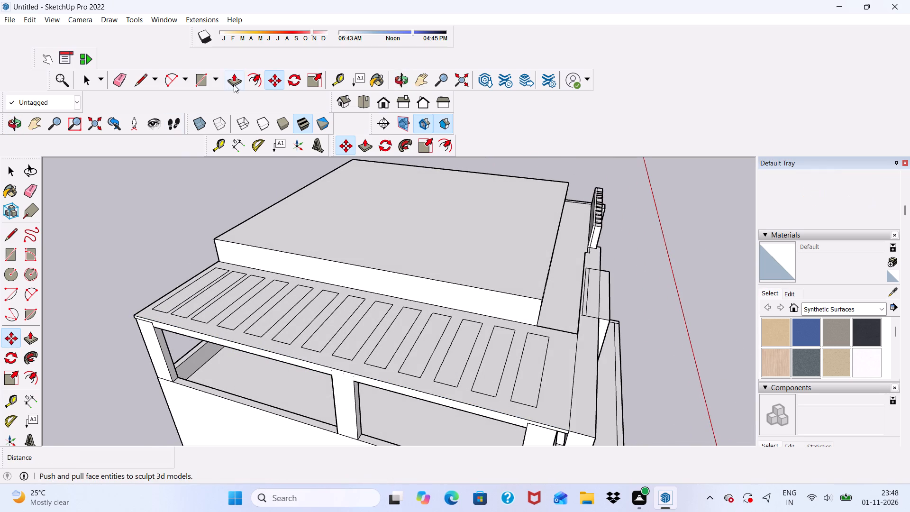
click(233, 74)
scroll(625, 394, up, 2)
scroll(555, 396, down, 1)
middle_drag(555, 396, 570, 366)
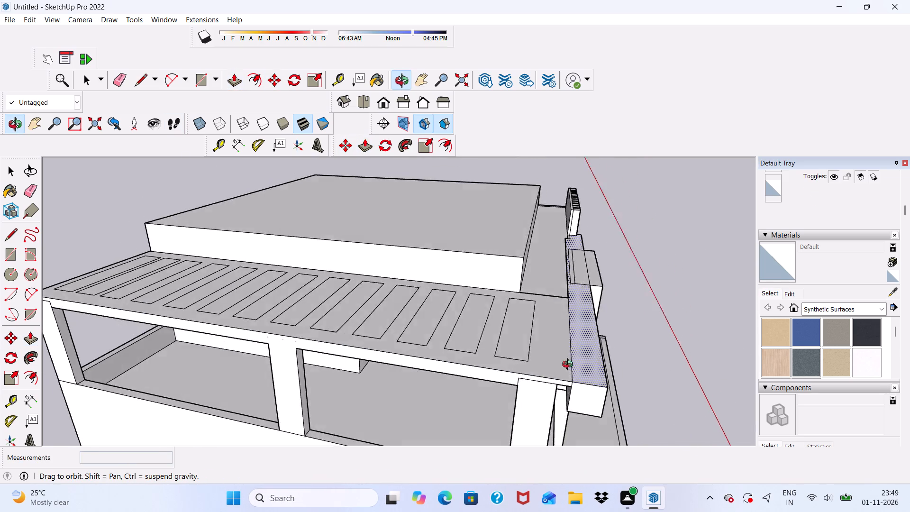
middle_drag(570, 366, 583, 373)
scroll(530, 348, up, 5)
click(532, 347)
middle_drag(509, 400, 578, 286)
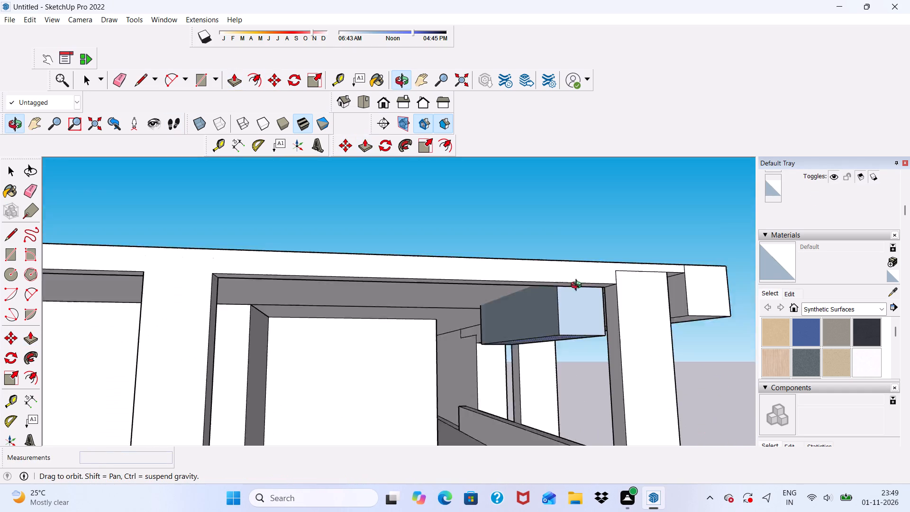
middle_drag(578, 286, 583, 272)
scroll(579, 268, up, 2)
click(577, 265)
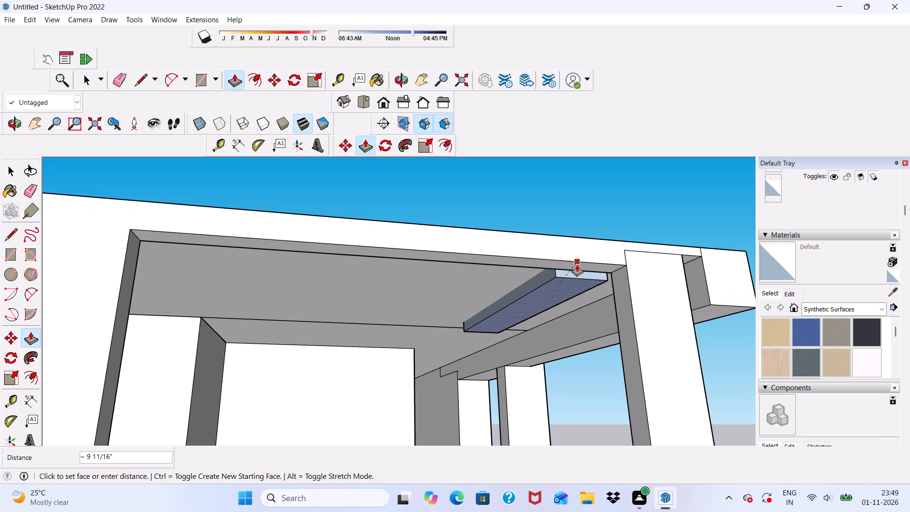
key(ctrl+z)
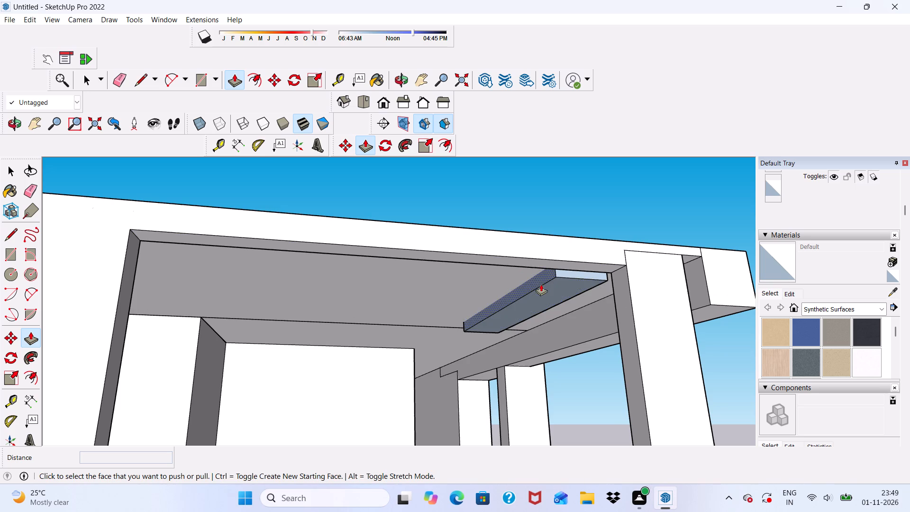
Push the first rectangle of the row down about 9 11/16" into the balcony roof slab.
scroll(544, 276, down, 1)
middle_drag(544, 276, 553, 372)
scroll(546, 347, up, 1)
click(548, 342)
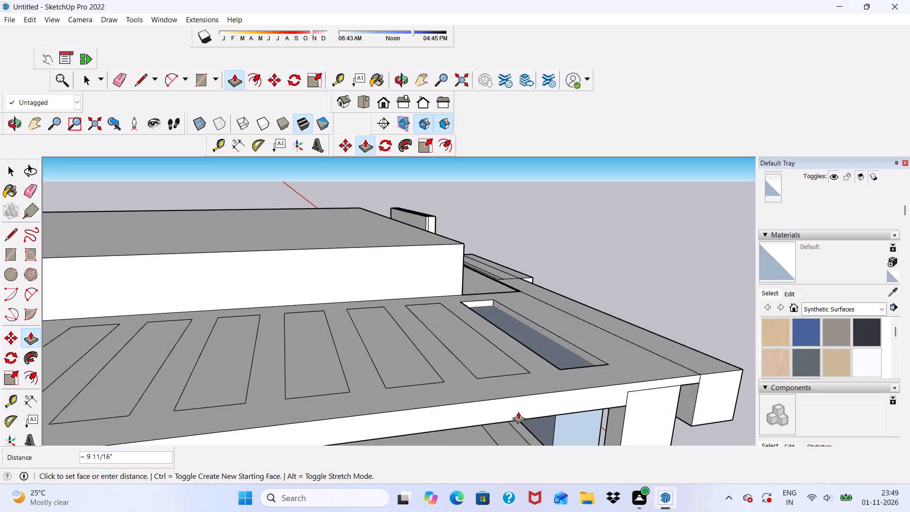
middle_drag(513, 409, 569, 289)
scroll(573, 311, up, 5)
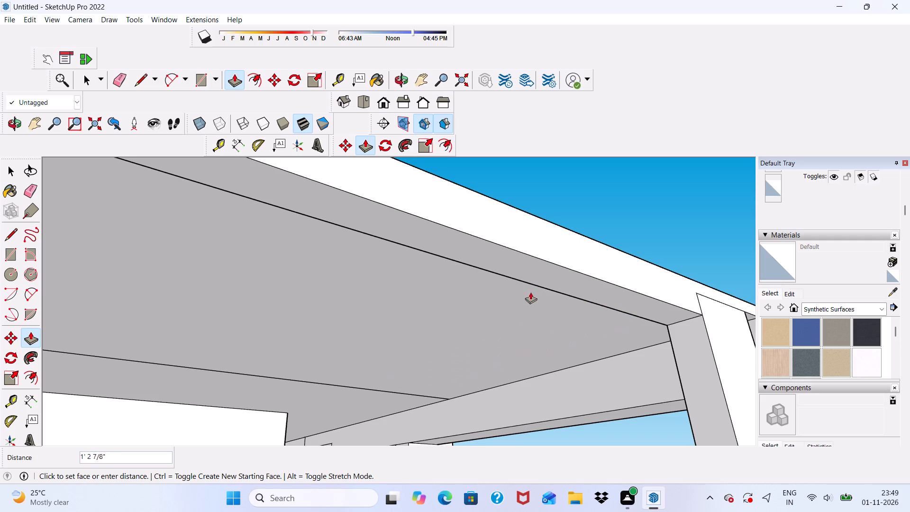
scroll(548, 294, down, 4)
scroll(612, 292, up, 2)
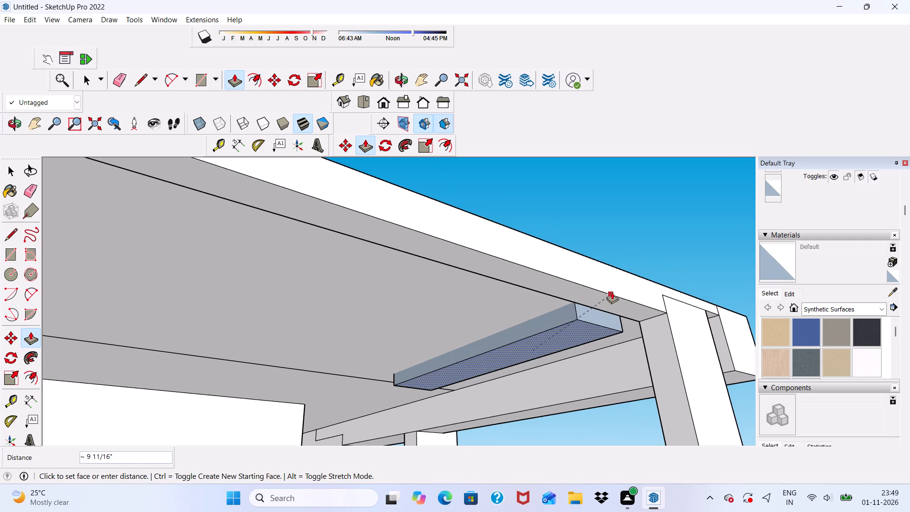
click(612, 292)
Push the bottom face of the first rectangle's recess to the slab's underside so it opens right through.
scroll(613, 296, down, 1)
middle_drag(616, 301, 495, 447)
scroll(521, 376, up, 3)
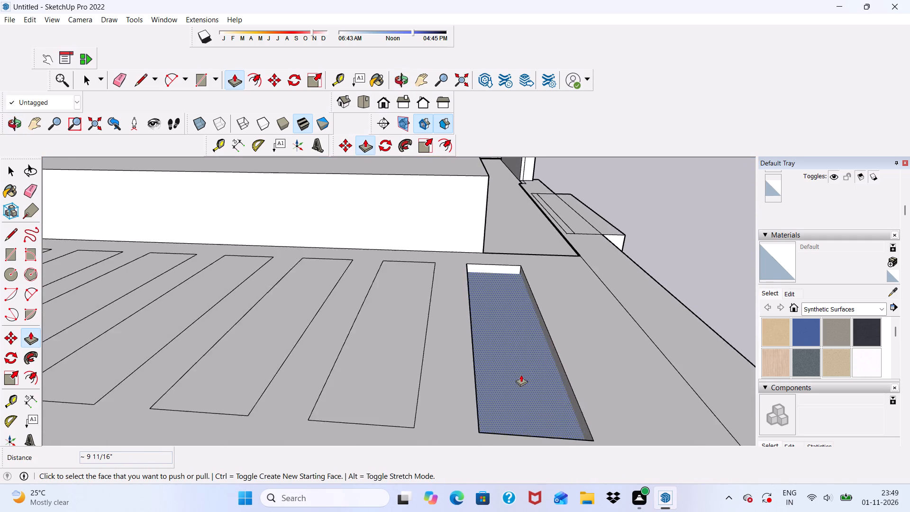
scroll(519, 375, down, 2)
middle_drag(519, 375, 511, 298)
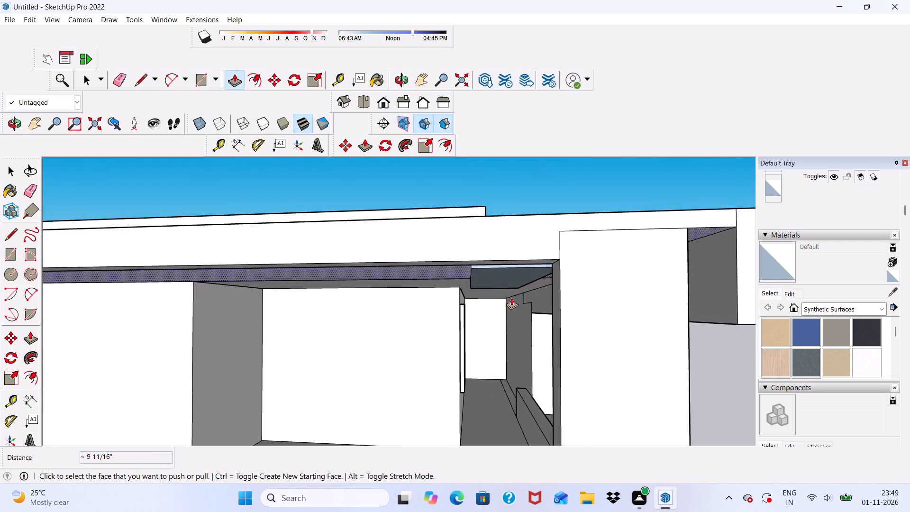
middle_drag(501, 333, 508, 318)
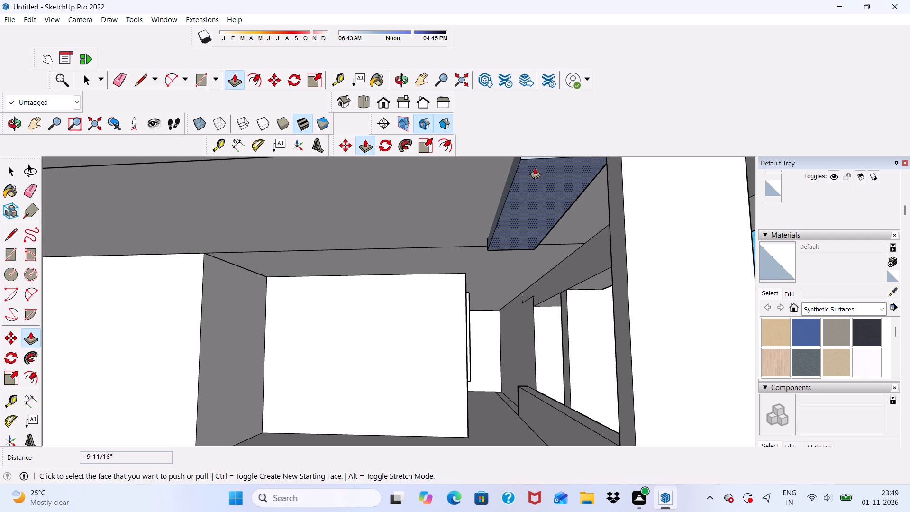
drag(535, 182, 537, 159)
scroll(467, 245, down, 6)
middle_drag(480, 280, 480, 361)
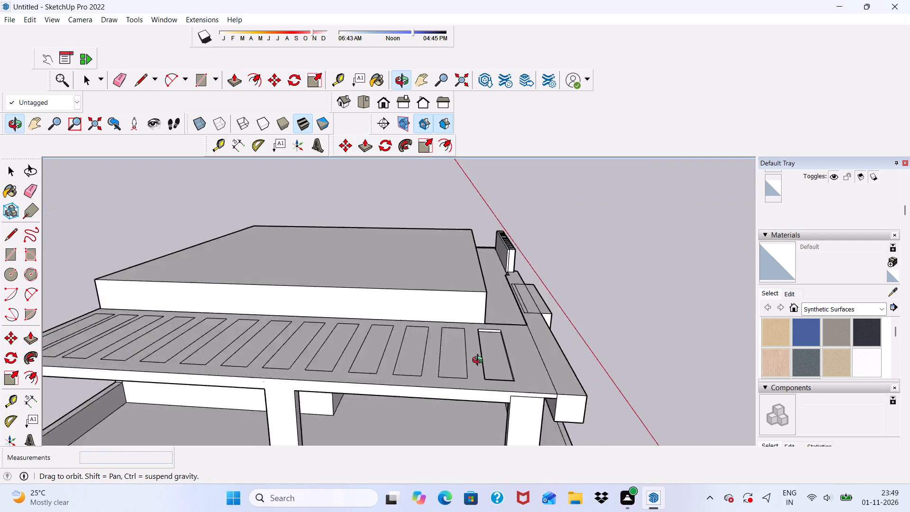
middle_drag(480, 361, 482, 377)
scroll(482, 377, up, 3)
click(495, 371)
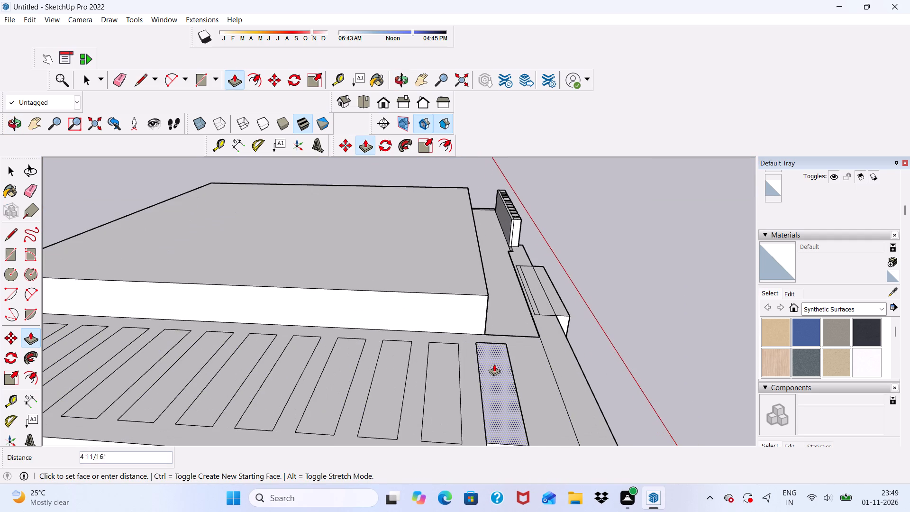
click(488, 379)
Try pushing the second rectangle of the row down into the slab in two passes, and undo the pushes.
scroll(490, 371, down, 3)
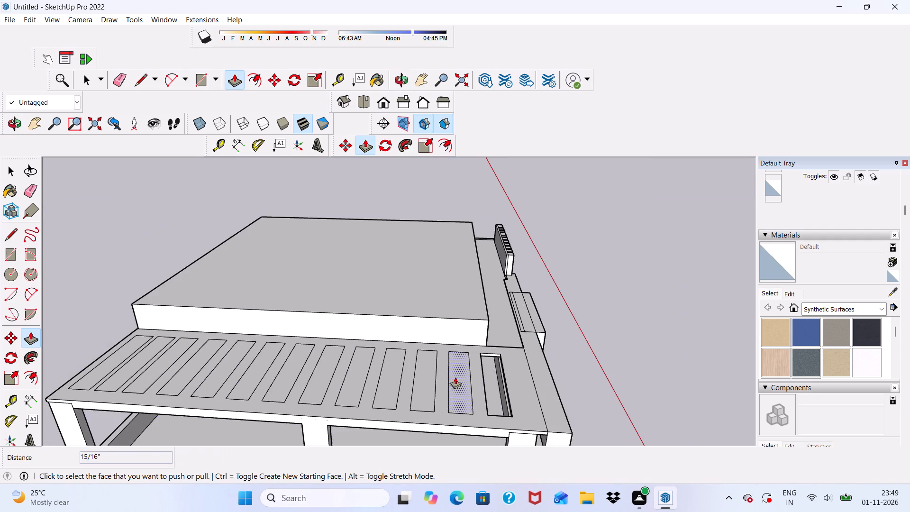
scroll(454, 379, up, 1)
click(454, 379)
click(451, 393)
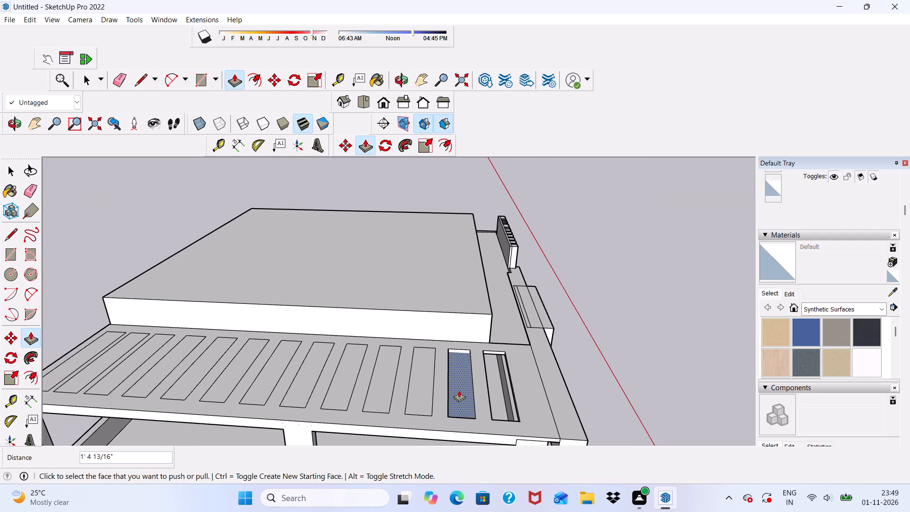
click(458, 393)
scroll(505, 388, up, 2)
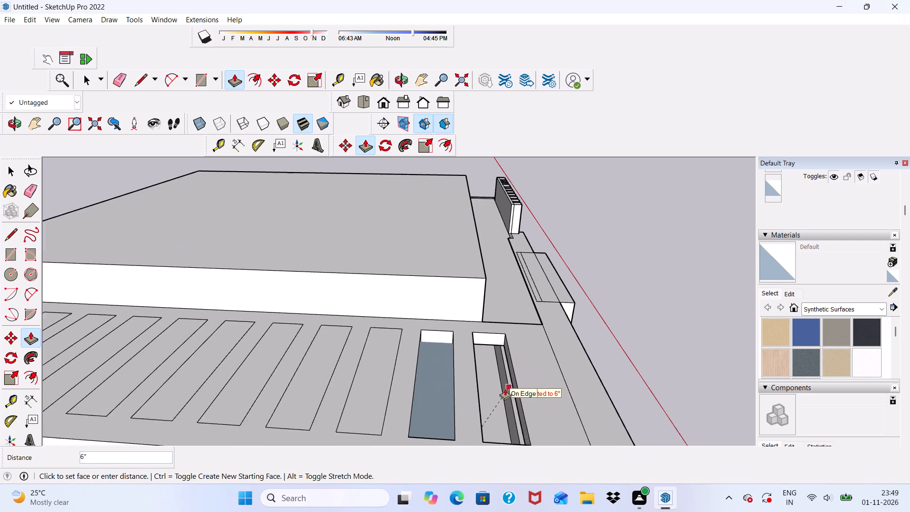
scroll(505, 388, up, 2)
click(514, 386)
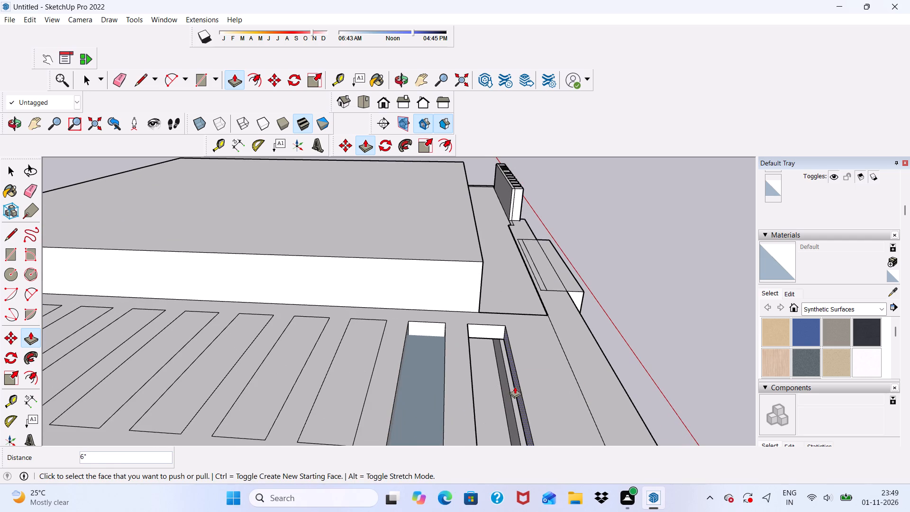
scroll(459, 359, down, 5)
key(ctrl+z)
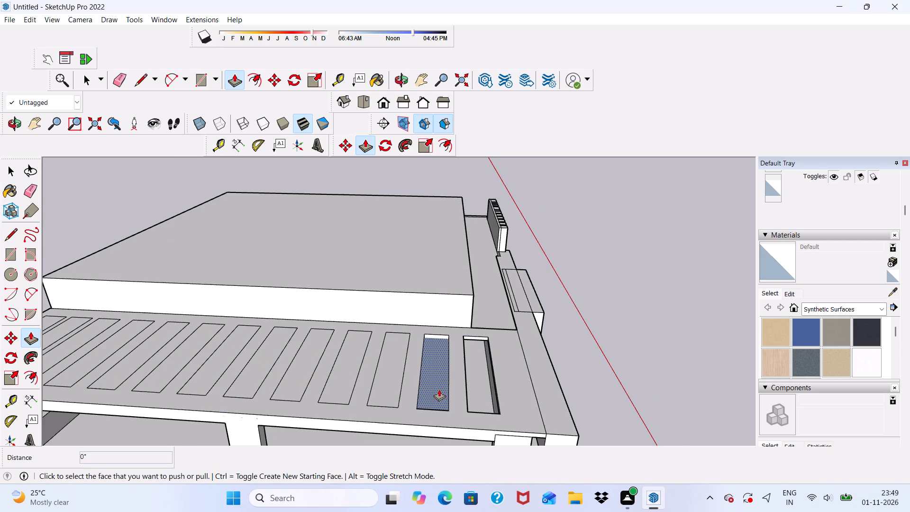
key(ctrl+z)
Cut the second rectangle through the slab, pushing it down about 3 11/16" to match the first opening's underside edge.
scroll(447, 384, up, 2)
click(432, 379)
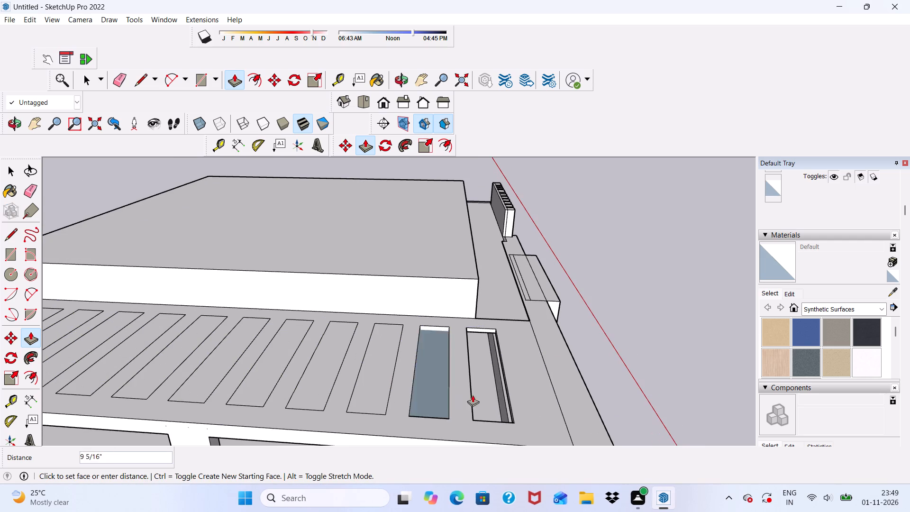
scroll(515, 386, up, 5)
middle_drag(492, 391, 611, 391)
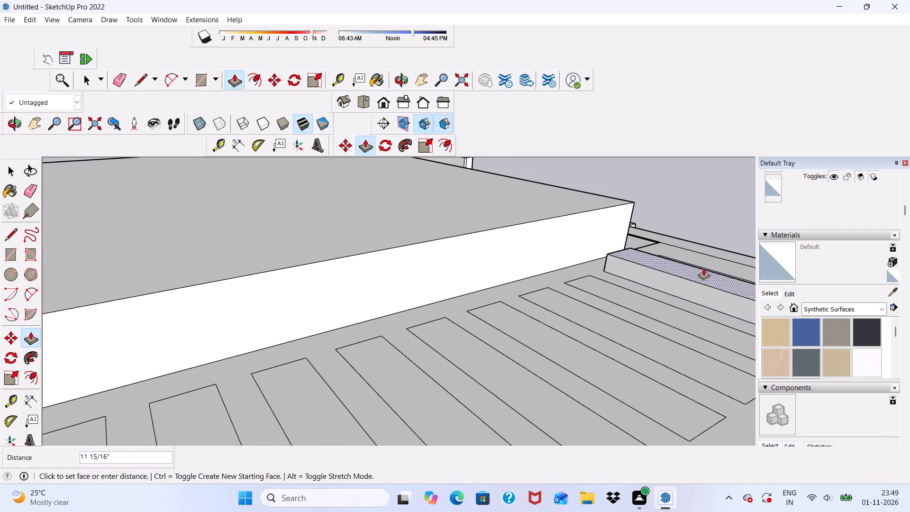
scroll(694, 253, up, 4)
middle_drag(666, 311, 645, 360)
scroll(648, 314, up, 4)
scroll(640, 345, down, 2)
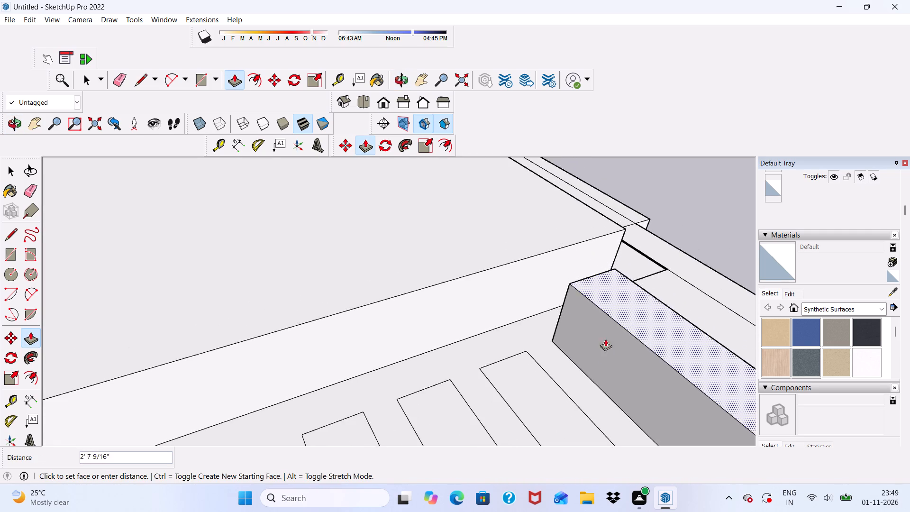
scroll(605, 339, down, 2)
middle_drag(612, 326, 555, 401)
scroll(611, 409, up, 5)
scroll(543, 358, down, 9)
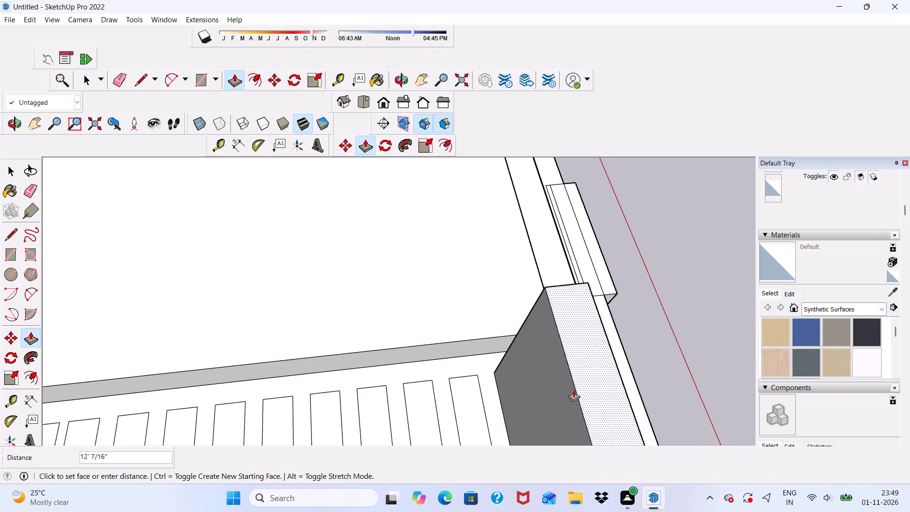
middle_drag(554, 377, 492, 211)
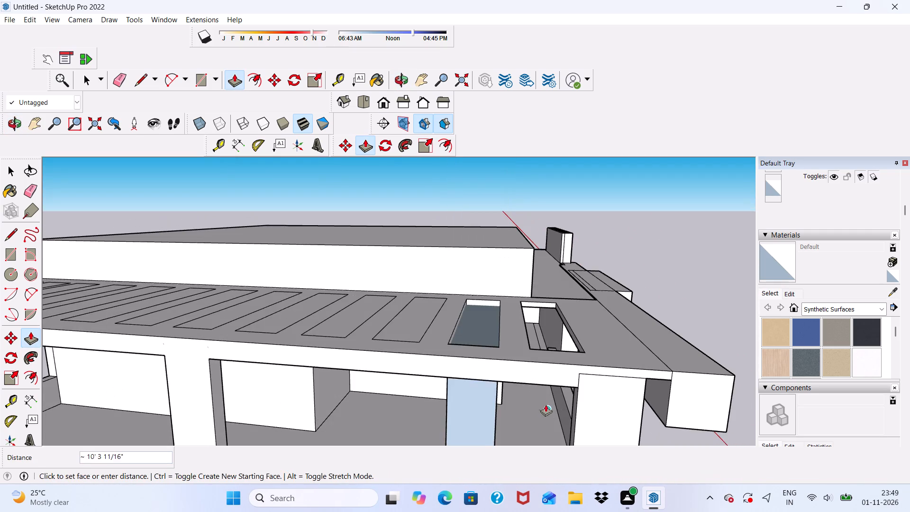
middle_drag(548, 392, 578, 330)
scroll(633, 174, up, 8)
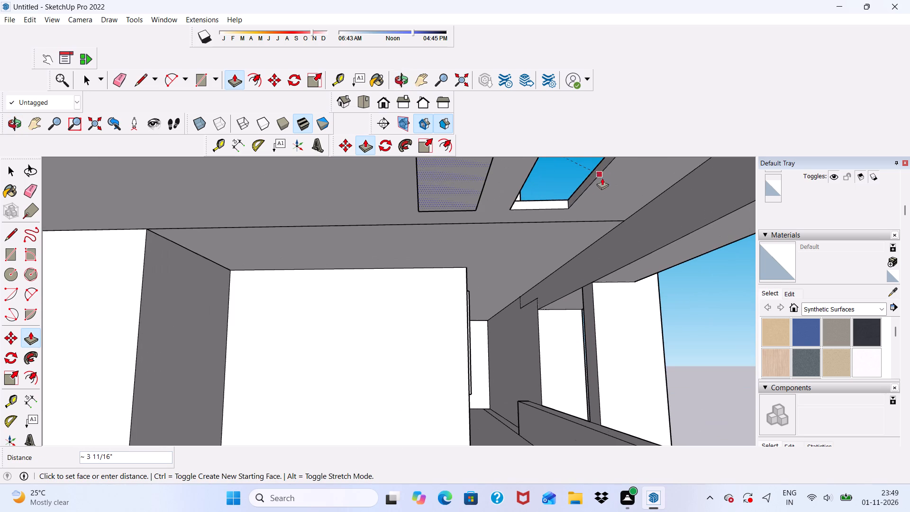
click(591, 179)
Cut the third rectangle through the balcony roof slab, pushing it down about 3 11/16" to the slab's underside.
scroll(590, 193, down, 9)
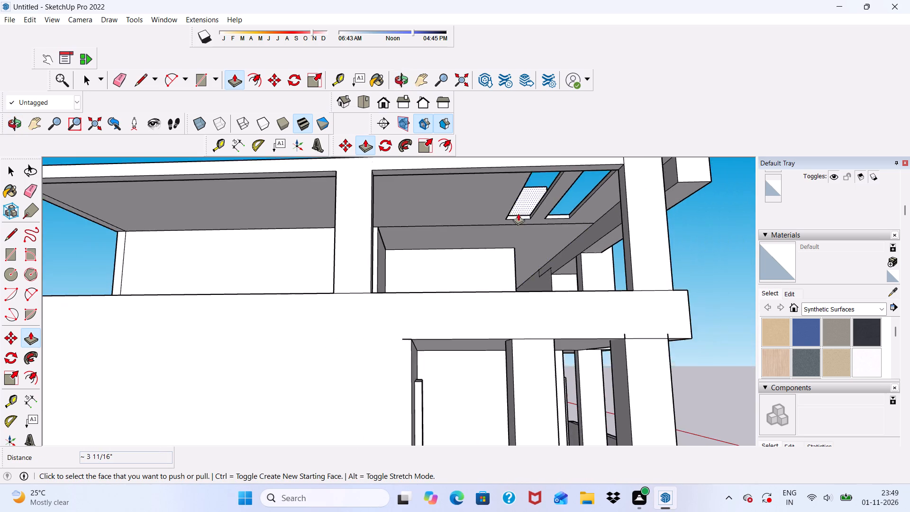
middle_drag(518, 218, 528, 339)
click(496, 367)
middle_drag(517, 386, 554, 240)
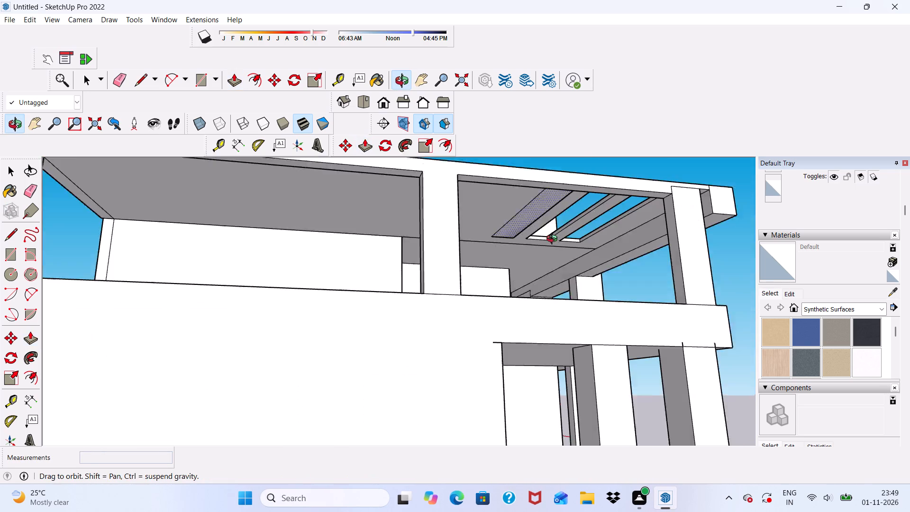
middle_drag(554, 240, 554, 236)
scroll(565, 209, up, 9)
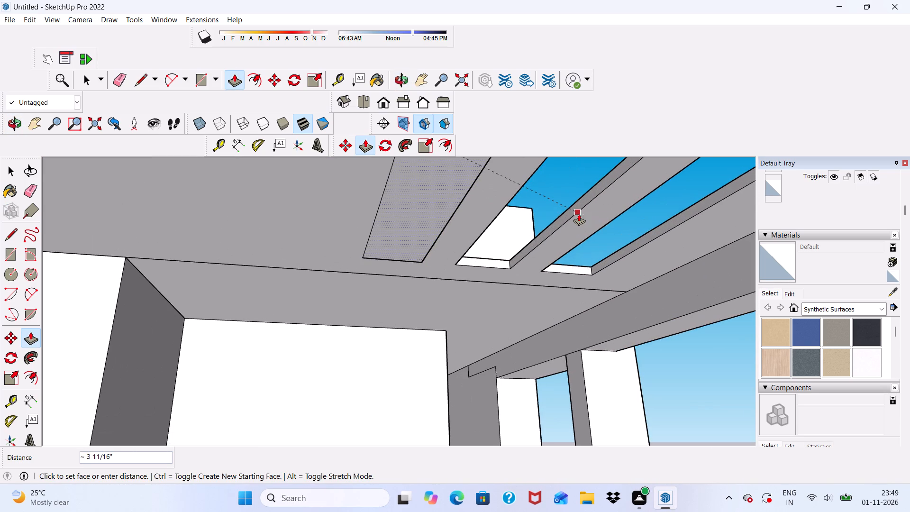
click(579, 214)
Cut the fourth rectangle through the balcony roof slab, pushing it down about 3 11/16" to the slab's underside.
scroll(559, 228, down, 11)
middle_drag(531, 283, 538, 367)
scroll(470, 281, up, 1)
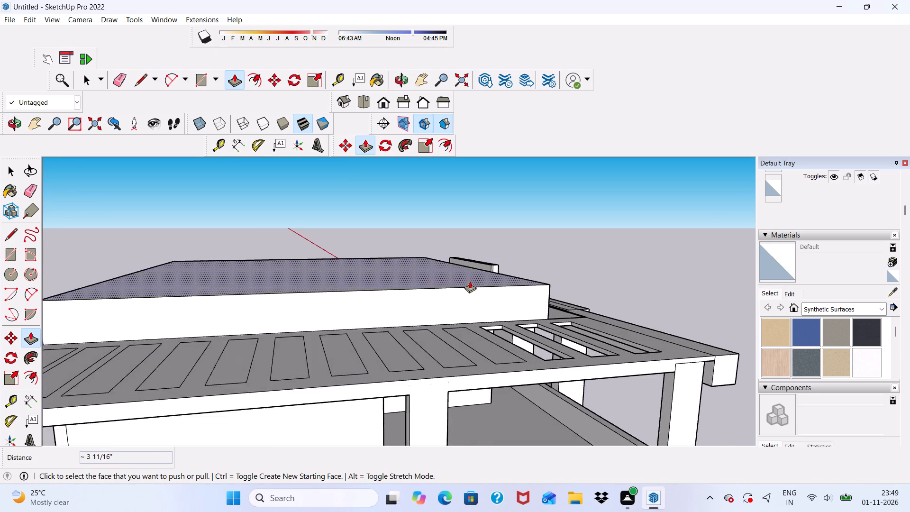
scroll(470, 281, up, 4)
click(479, 384)
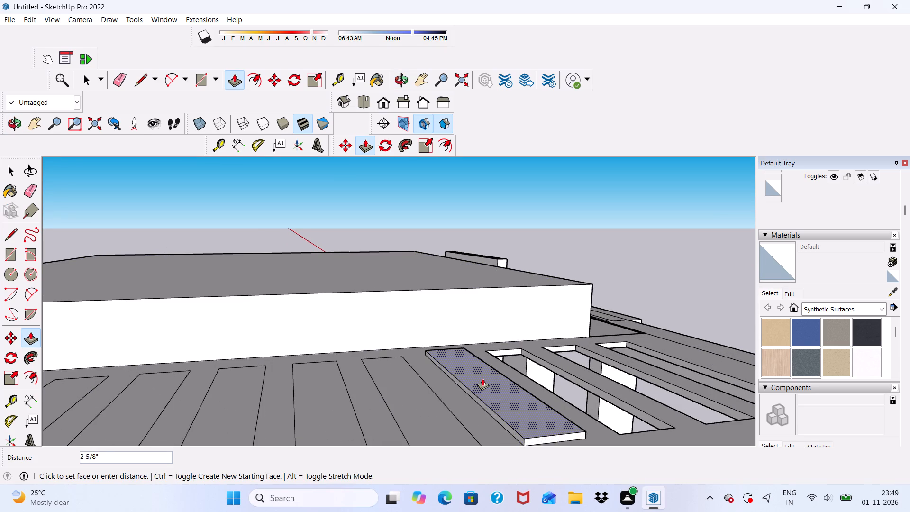
scroll(482, 378, down, 8)
middle_drag(549, 401, 509, 295)
scroll(533, 289, up, 6)
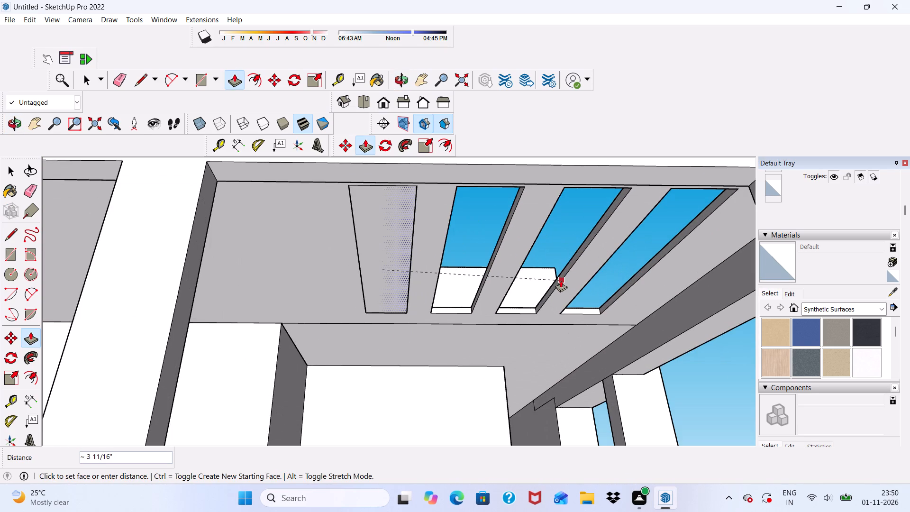
click(561, 280)
Cut the fifth rectangle of the row through the slab, pushing it down about 3 11/16" to match the neighbouring openings.
scroll(528, 290, down, 8)
middle_drag(521, 309, 365, 387)
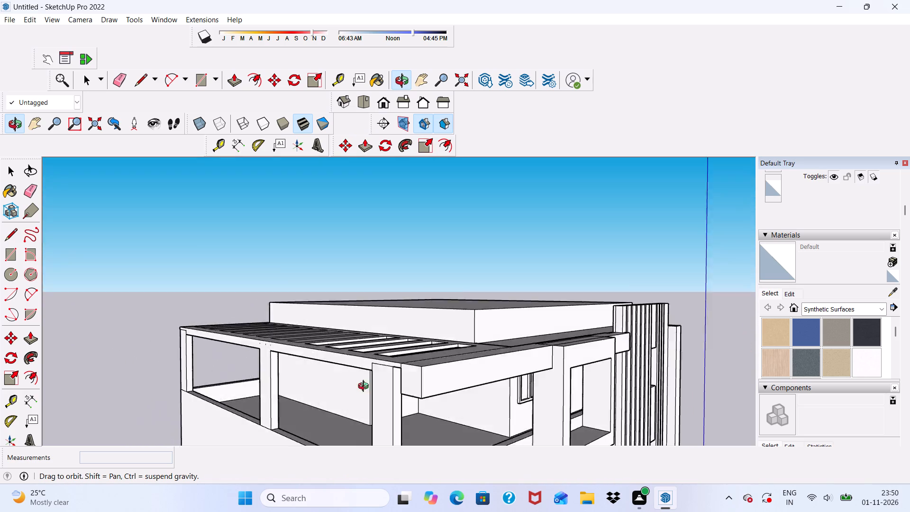
middle_drag(365, 387, 547, 434)
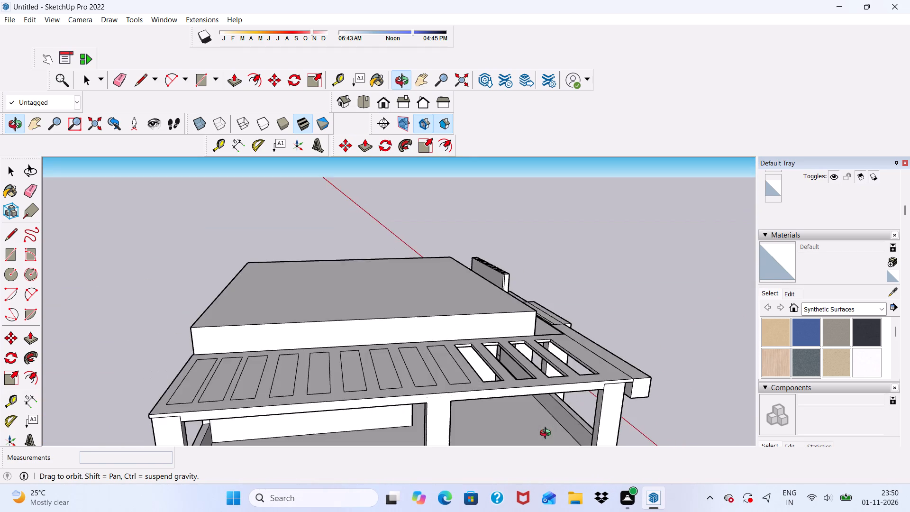
middle_drag(547, 434, 545, 449)
scroll(466, 390, up, 6)
click(438, 383)
scroll(444, 396, down, 4)
middle_drag(464, 423, 479, 357)
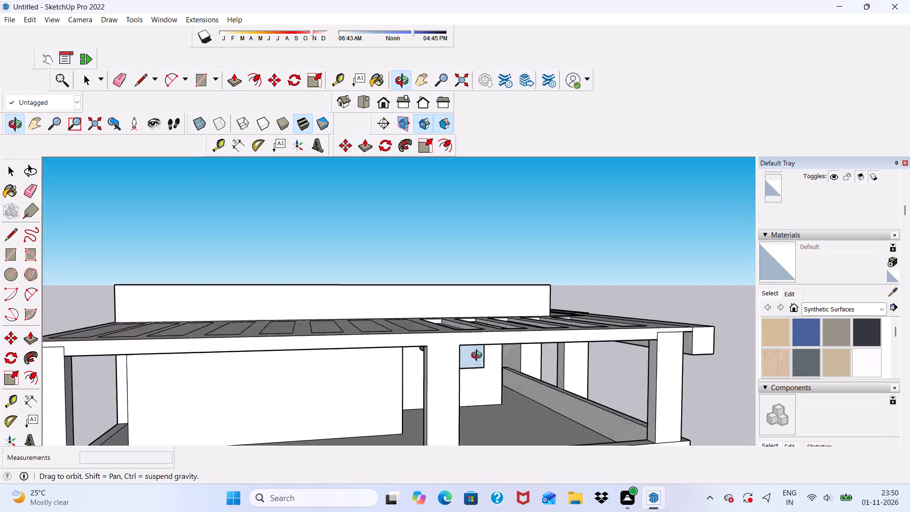
middle_drag(479, 357, 479, 351)
scroll(509, 339, up, 6)
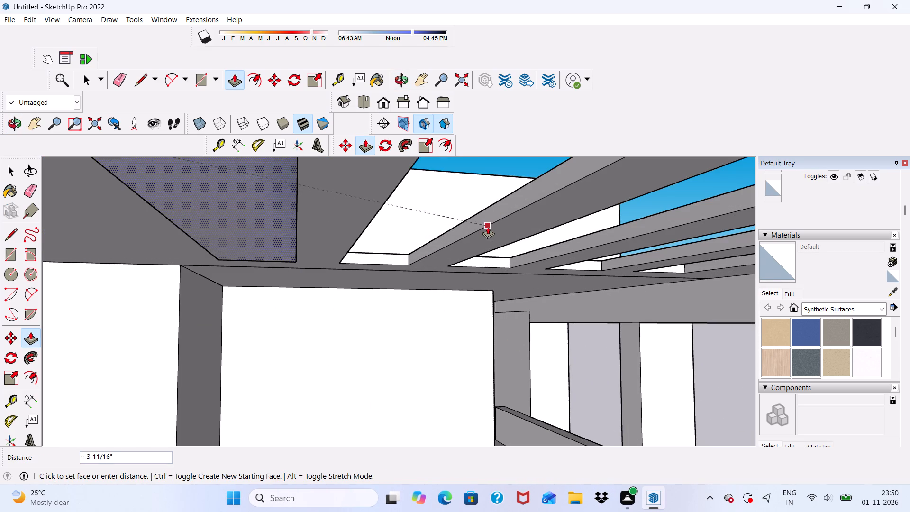
click(488, 227)
Cut the sixth rectangle through the balcony roof slab, pushing it down about 3 11/16" level with the existing openings' underside.
scroll(514, 285, down, 11)
middle_drag(582, 318, 594, 401)
scroll(500, 366, up, 5)
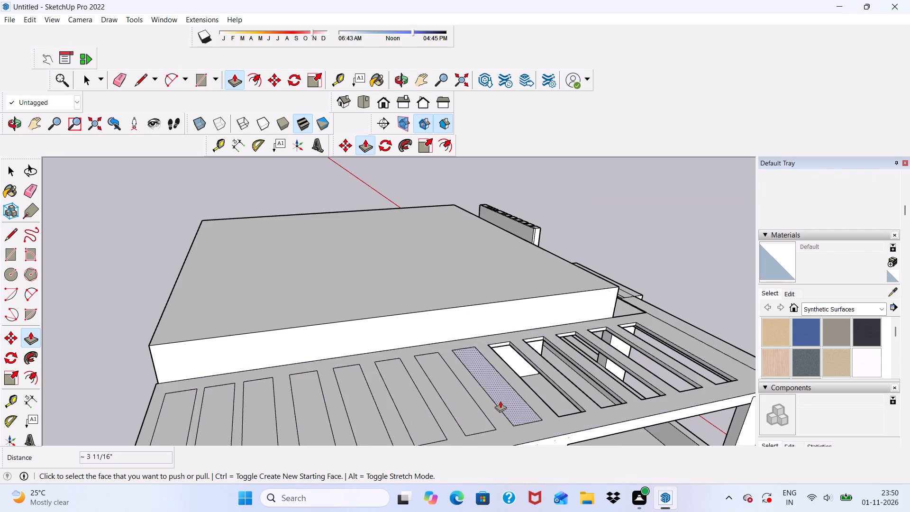
click(503, 407)
scroll(562, 444, down, 1)
middle_drag(567, 446, 528, 402)
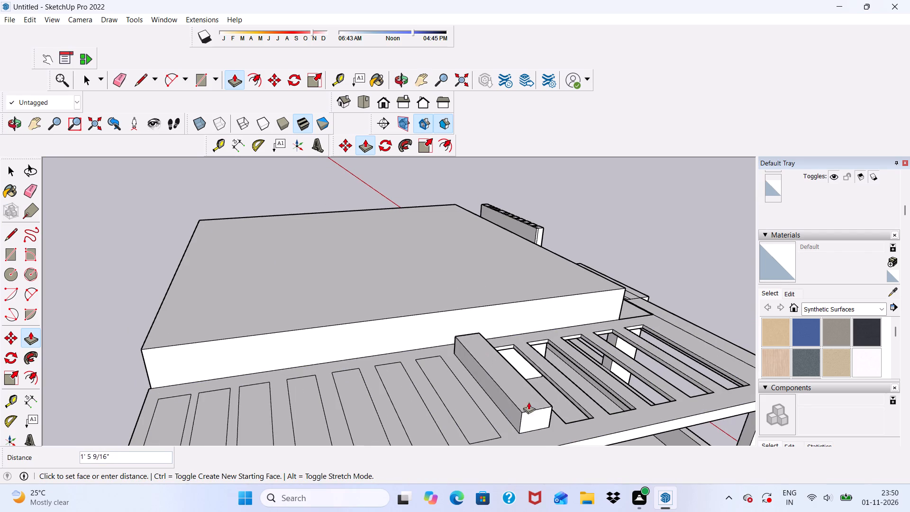
middle_drag(528, 402, 620, 431)
scroll(573, 352, down, 5)
middle_drag(600, 410, 578, 350)
scroll(556, 301, up, 5)
scroll(574, 336, down, 1)
middle_drag(562, 287, 556, 246)
scroll(559, 263, up, 3)
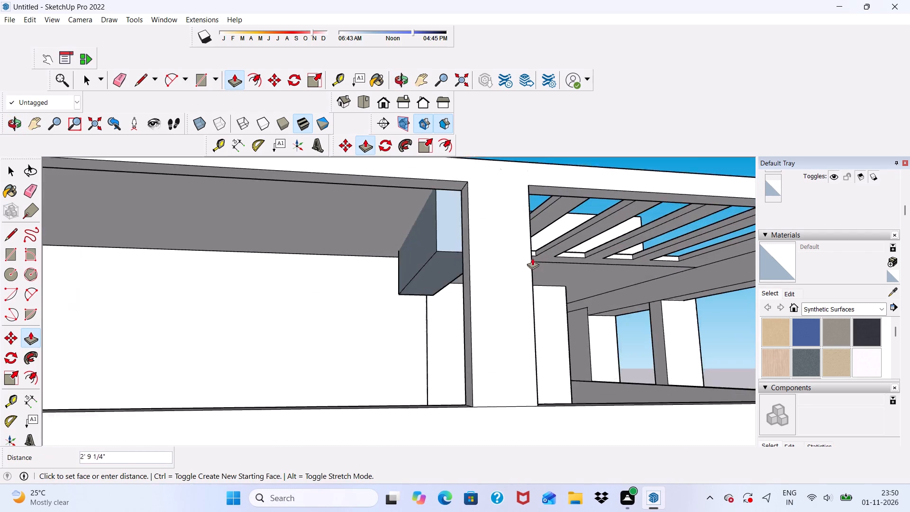
scroll(532, 258, up, 8)
click(573, 238)
Cut the seventh rectangle through the roof slab, pushing it down about 3 11/16" to the slab's underside.
scroll(591, 249, down, 9)
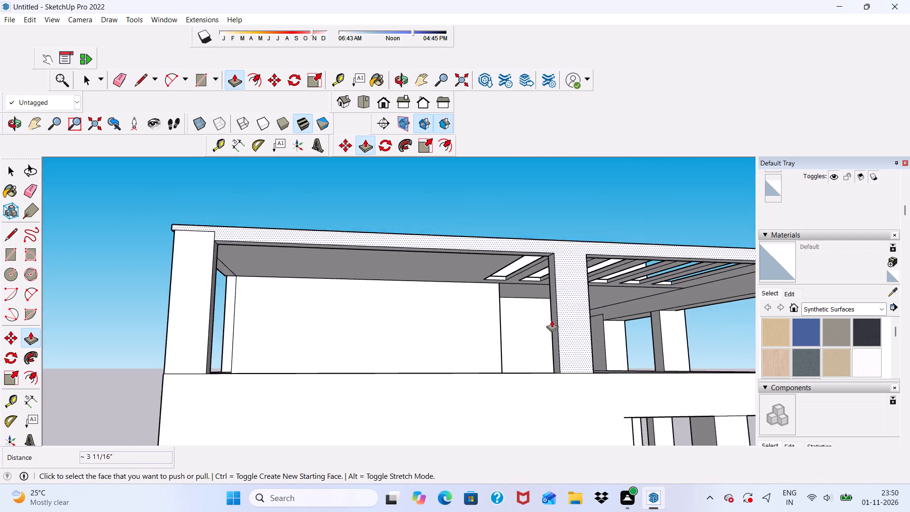
middle_drag(551, 320, 550, 405)
scroll(468, 322, up, 3)
click(496, 324)
middle_drag(510, 375, 512, 353)
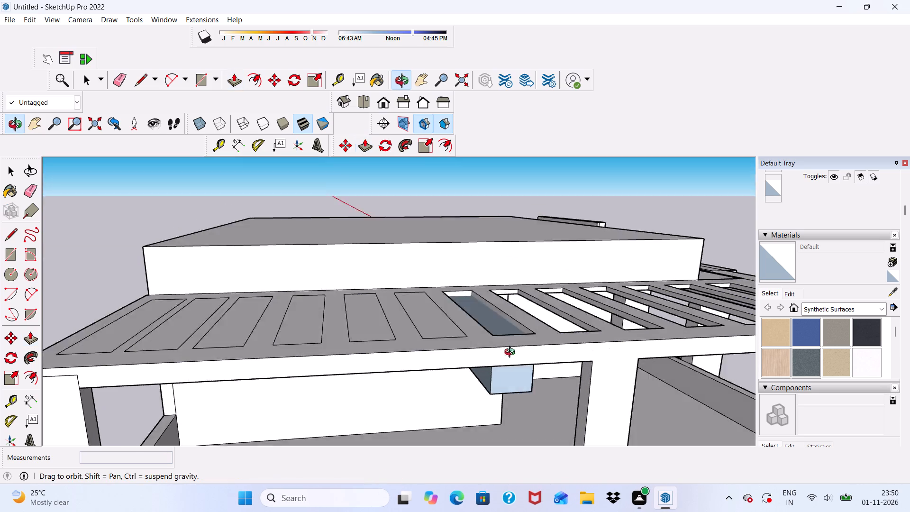
middle_drag(512, 353, 526, 256)
scroll(556, 298, up, 5)
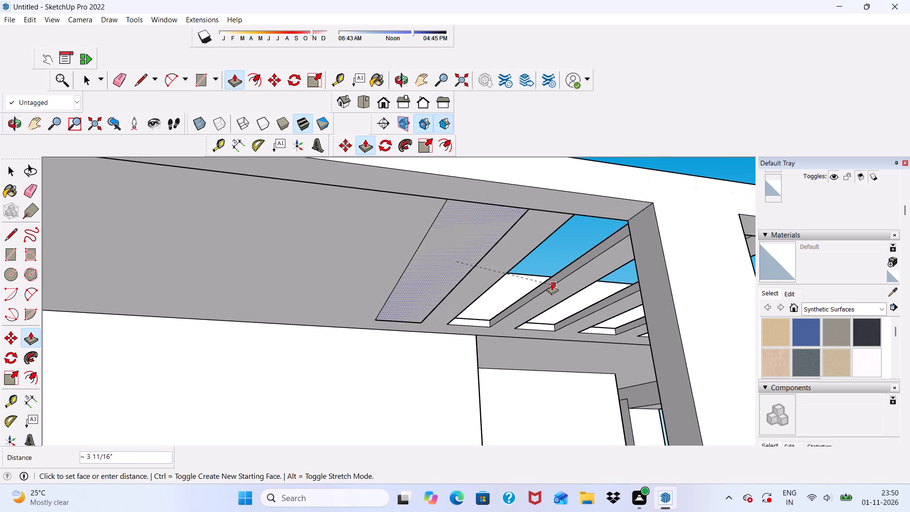
click(552, 283)
Cut the eighth rectangle through the balcony roof slab, pushing it down about 3 11/16" to the slab's underside.
scroll(538, 310, down, 5)
middle_drag(528, 336, 540, 409)
scroll(452, 387, up, 1)
scroll(422, 338, down, 4)
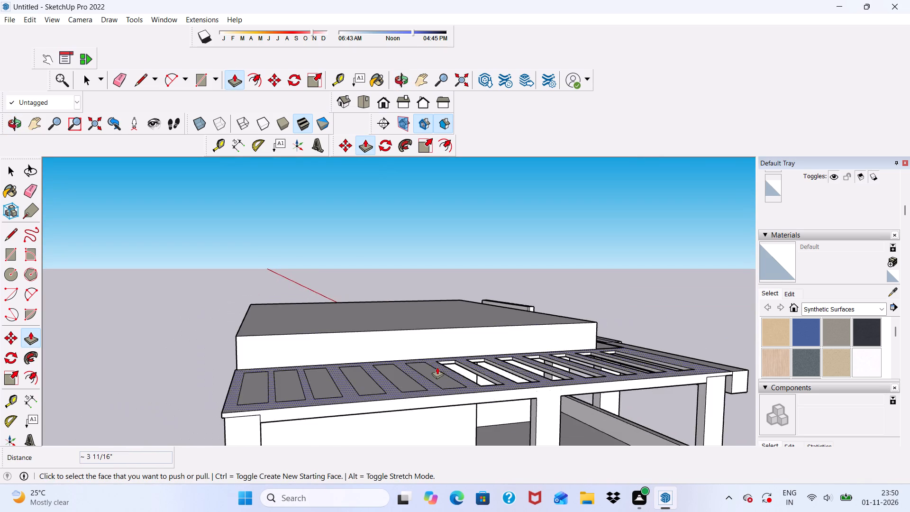
middle_drag(437, 367, 445, 381)
scroll(443, 382, up, 5)
scroll(427, 360, down, 5)
middle_drag(446, 385, 450, 405)
scroll(448, 406, up, 4)
click(444, 406)
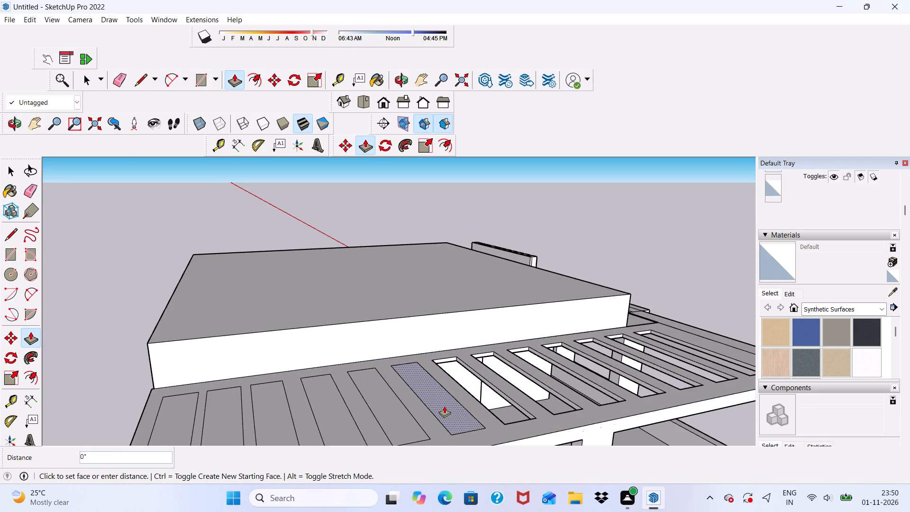
scroll(456, 366, down, 2)
scroll(435, 321, down, 2)
middle_drag(485, 416, 468, 305)
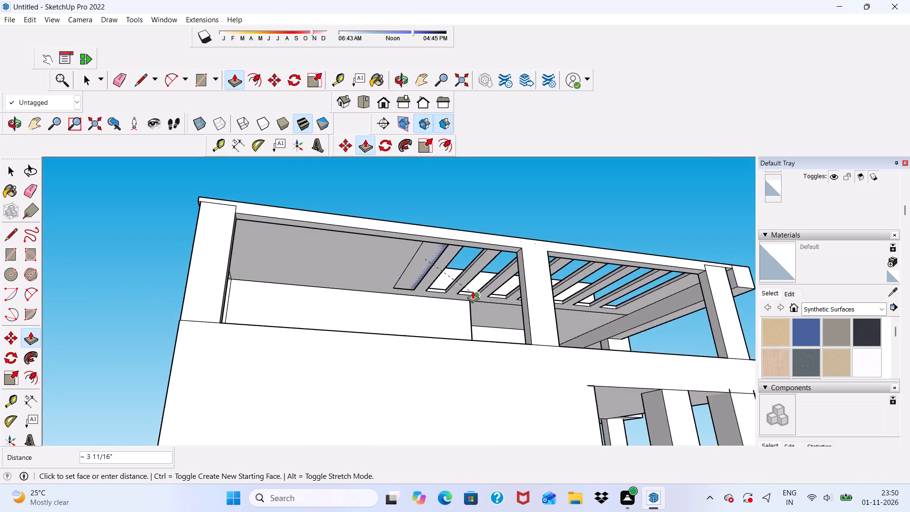
scroll(471, 285, up, 5)
click(452, 272)
Cut the ninth rectangle of the row through the slab, pushing it down about 3 11/16" to match the adjacent opening.
scroll(463, 294, down, 5)
middle_drag(494, 315, 506, 386)
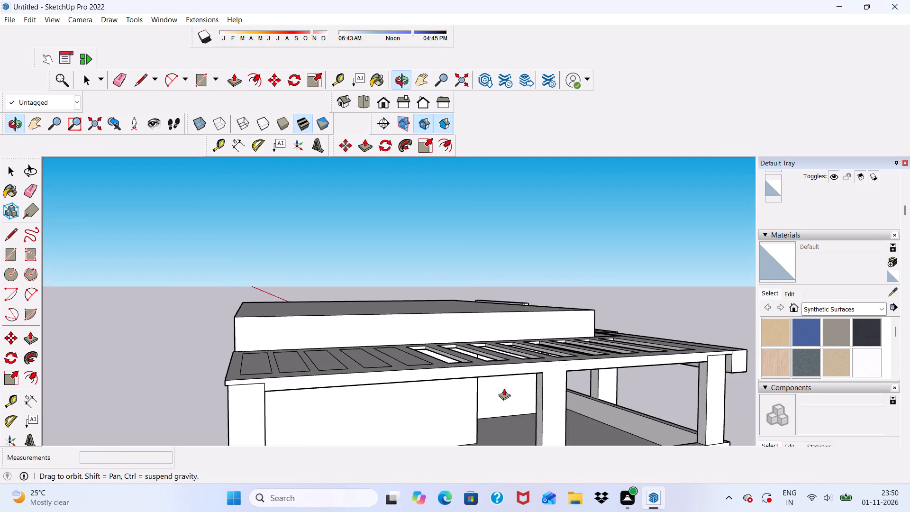
scroll(412, 349, up, 5)
click(392, 359)
scroll(424, 400, down, 1)
middle_drag(426, 397, 431, 283)
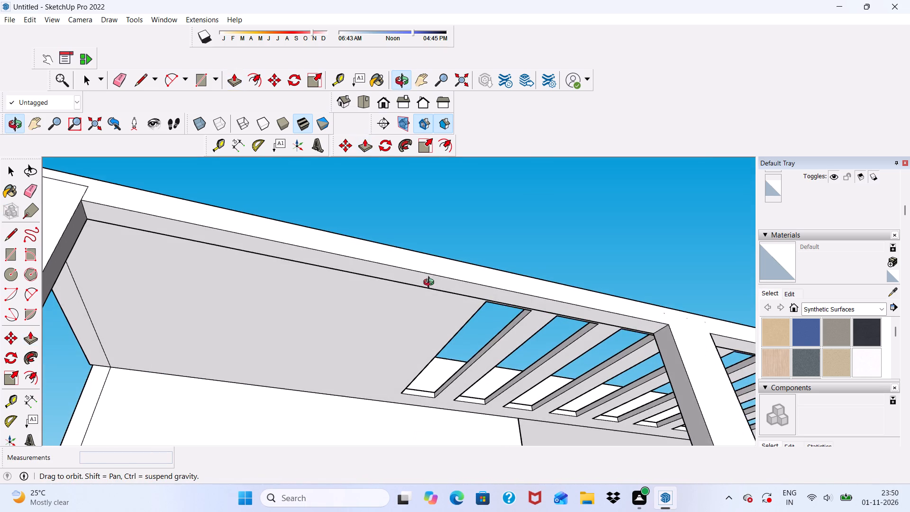
middle_drag(431, 283, 431, 283)
scroll(453, 354, up, 5)
scroll(528, 366, down, 5)
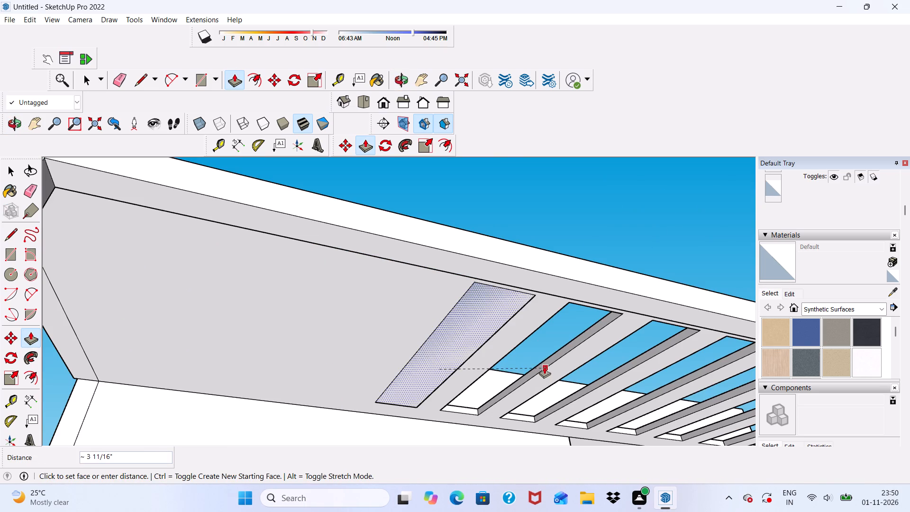
click(544, 366)
Cut the tenth rectangle through the balcony roof slab, pushing it down about 3 11/16" to the adjacent opening's underside edge.
scroll(466, 310, down, 4)
middle_drag(469, 325, 462, 441)
scroll(419, 377, up, 5)
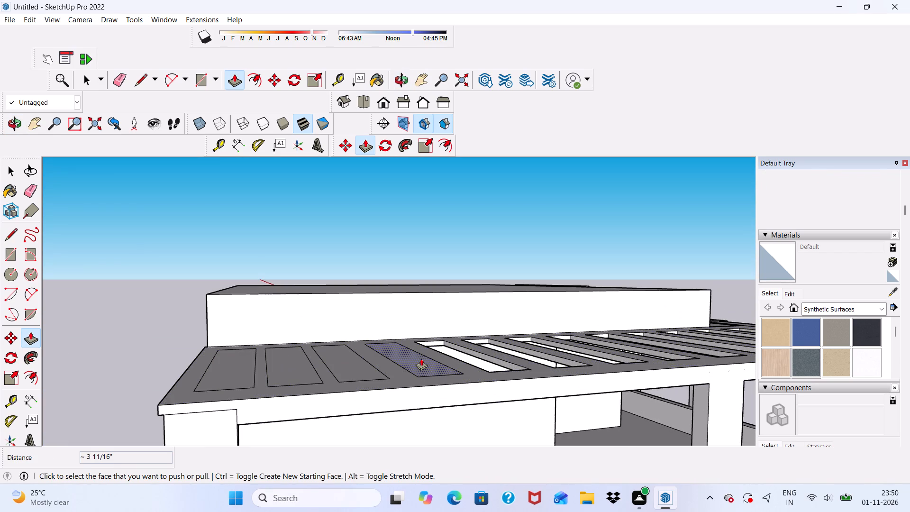
click(421, 358)
middle_drag(466, 283, 466, 239)
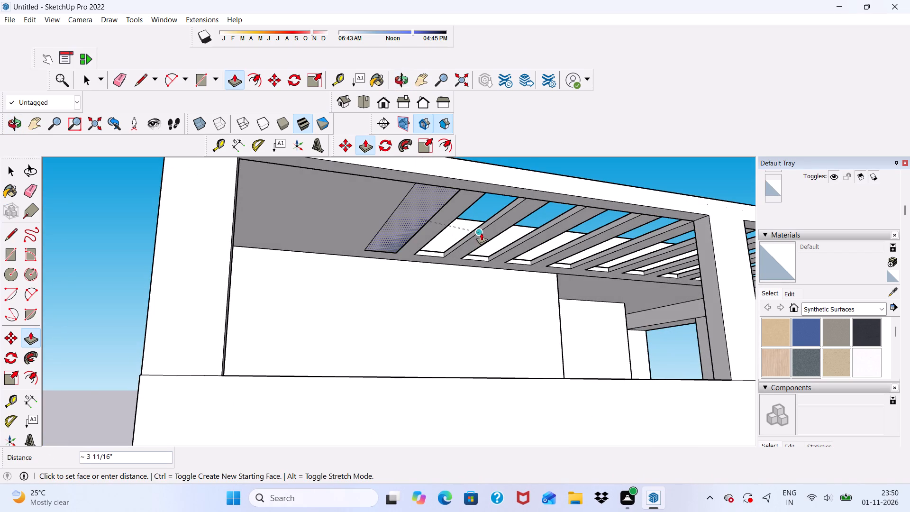
click(481, 233)
Cut the eleventh rectangle through the balcony roof slab by pushing it down to the slab's underside.
scroll(482, 265, down, 5)
middle_drag(484, 321, 476, 408)
scroll(395, 352, down, 4)
middle_drag(400, 374, 400, 383)
scroll(400, 383, up, 6)
scroll(400, 384, down, 1)
click(400, 384)
scroll(439, 413, down, 1)
middle_drag(440, 413, 429, 299)
scroll(431, 256, up, 2)
click(437, 266)
Cut the twelfth rectangle, second to last in the row, through the slab by pushing it down about 3 11/16".
scroll(437, 268, down, 3)
middle_drag(437, 293, 423, 390)
scroll(337, 384, up, 5)
click(346, 374)
scroll(358, 402, down, 1)
middle_drag(358, 402, 363, 384)
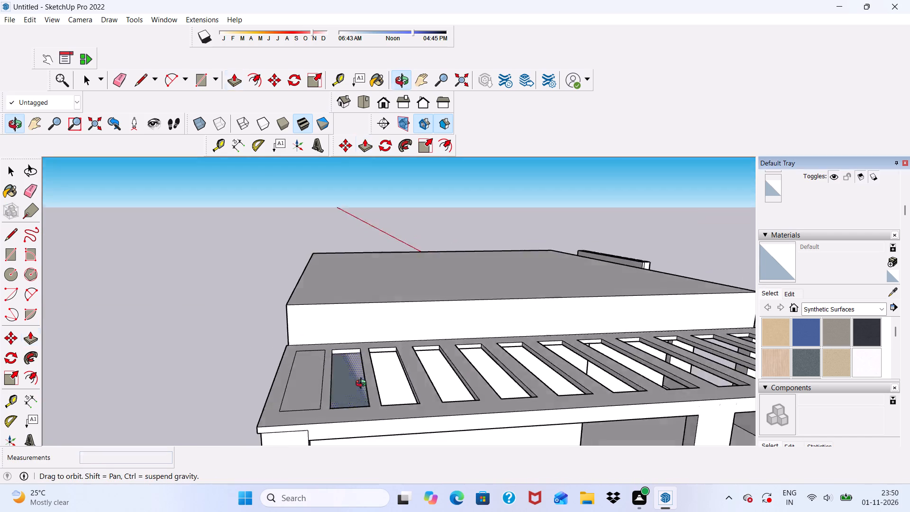
middle_drag(363, 384, 370, 274)
scroll(406, 282, up, 3)
click(415, 275)
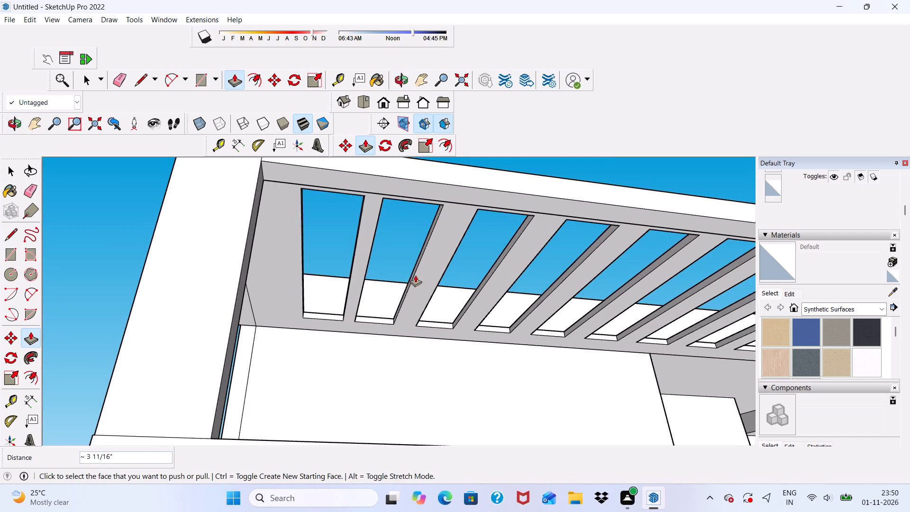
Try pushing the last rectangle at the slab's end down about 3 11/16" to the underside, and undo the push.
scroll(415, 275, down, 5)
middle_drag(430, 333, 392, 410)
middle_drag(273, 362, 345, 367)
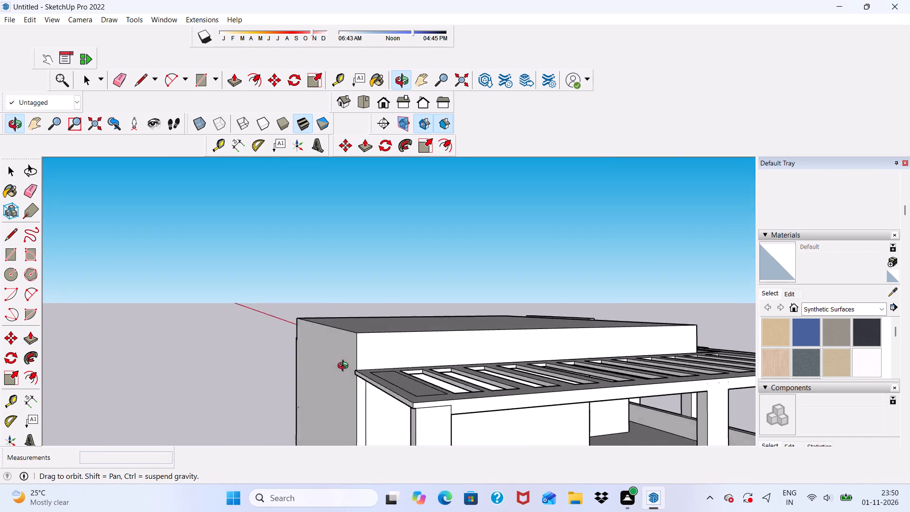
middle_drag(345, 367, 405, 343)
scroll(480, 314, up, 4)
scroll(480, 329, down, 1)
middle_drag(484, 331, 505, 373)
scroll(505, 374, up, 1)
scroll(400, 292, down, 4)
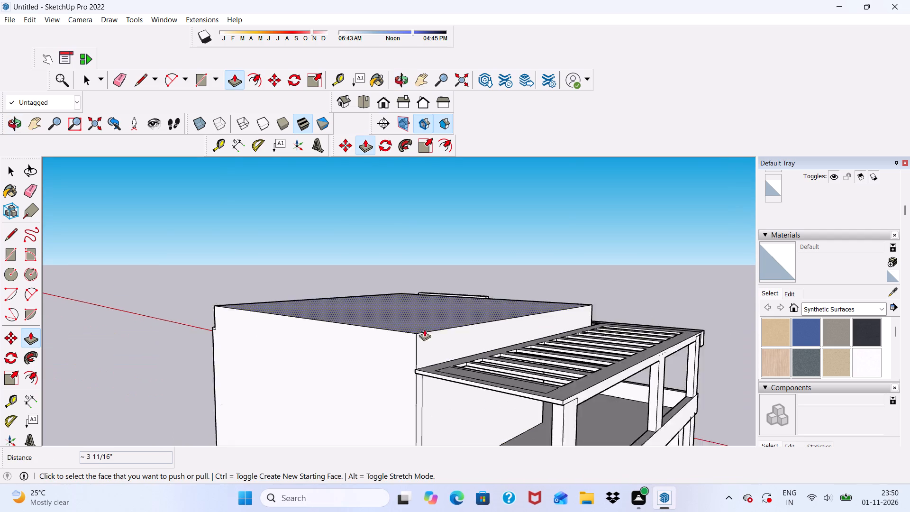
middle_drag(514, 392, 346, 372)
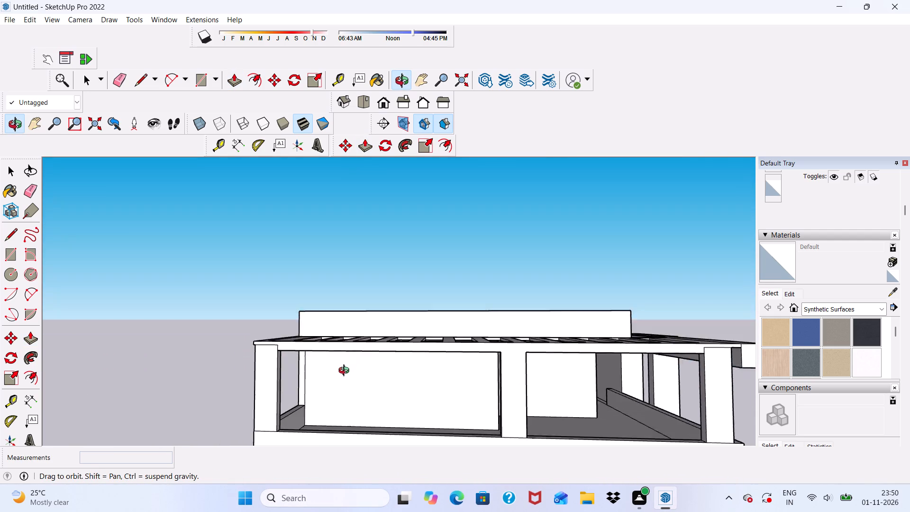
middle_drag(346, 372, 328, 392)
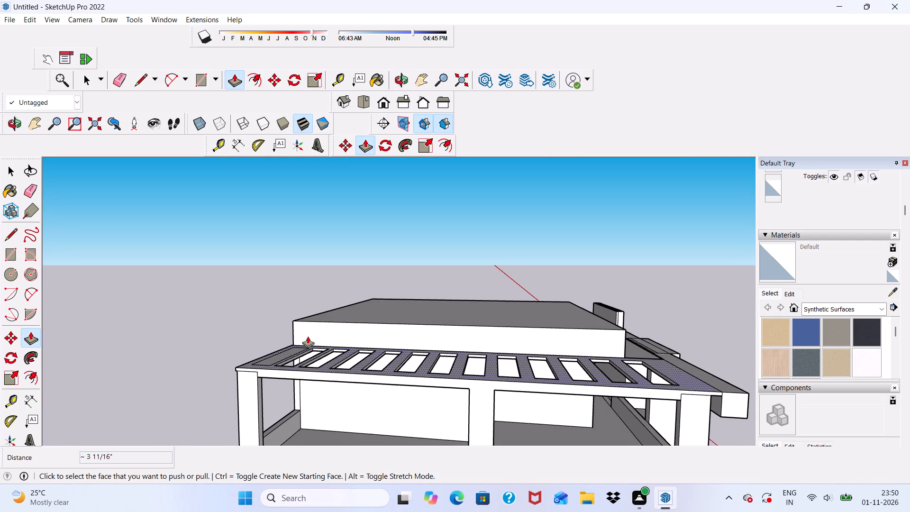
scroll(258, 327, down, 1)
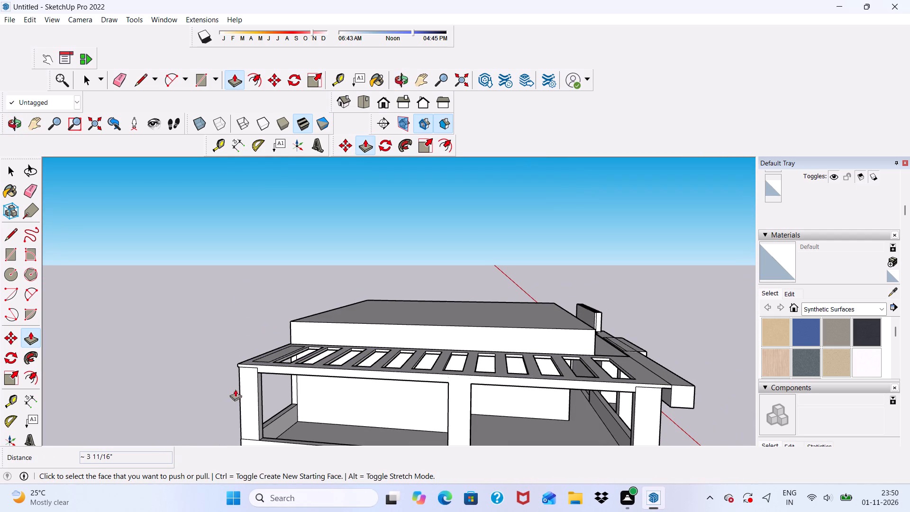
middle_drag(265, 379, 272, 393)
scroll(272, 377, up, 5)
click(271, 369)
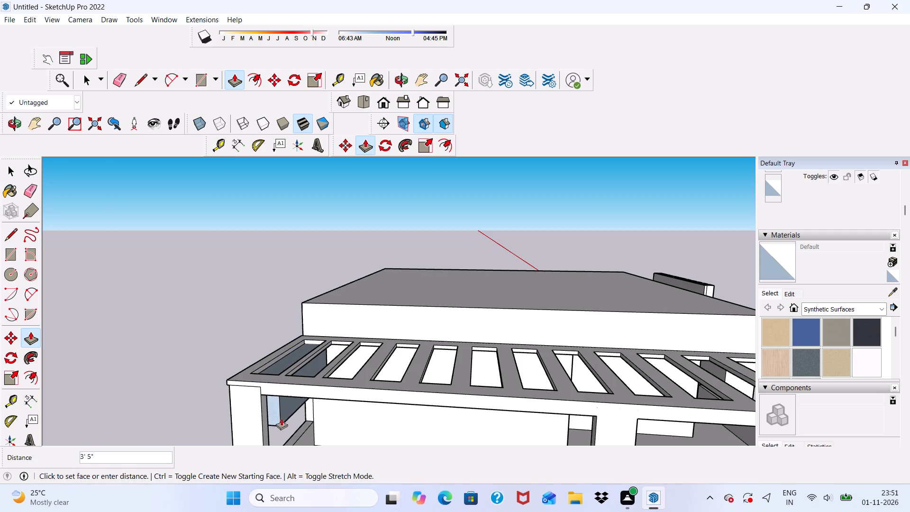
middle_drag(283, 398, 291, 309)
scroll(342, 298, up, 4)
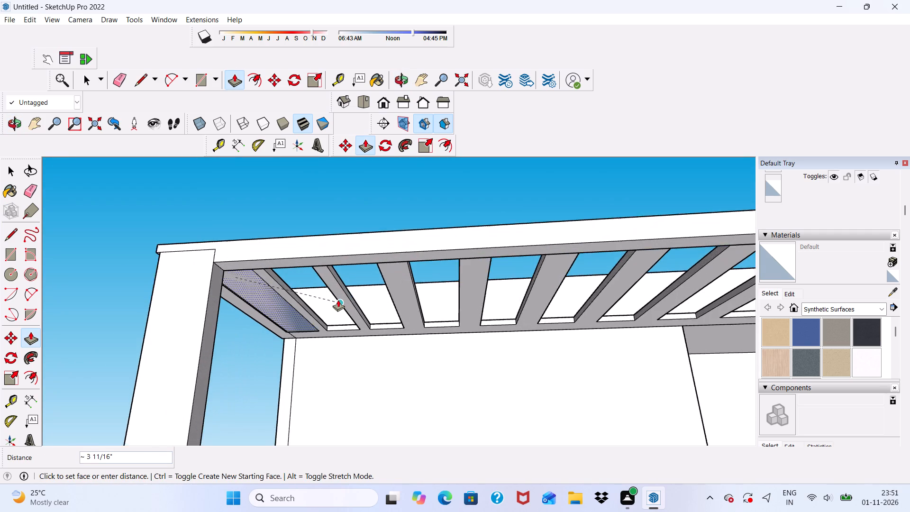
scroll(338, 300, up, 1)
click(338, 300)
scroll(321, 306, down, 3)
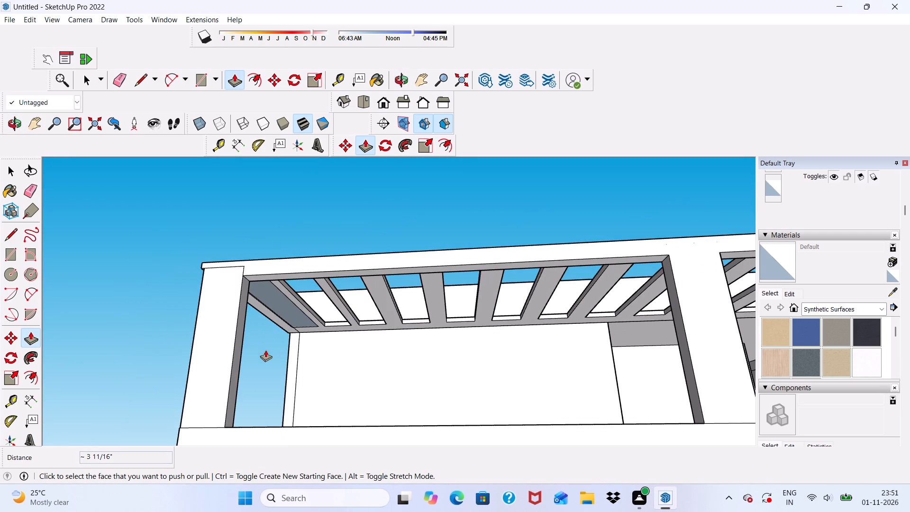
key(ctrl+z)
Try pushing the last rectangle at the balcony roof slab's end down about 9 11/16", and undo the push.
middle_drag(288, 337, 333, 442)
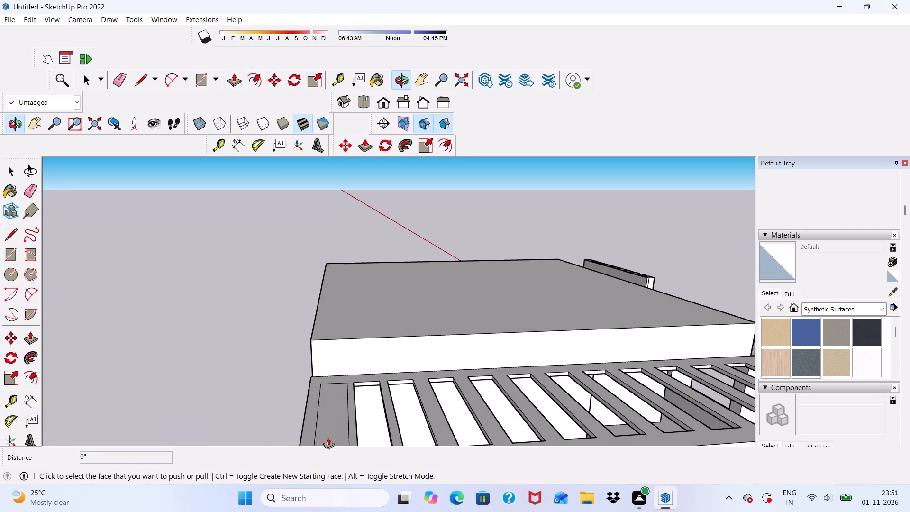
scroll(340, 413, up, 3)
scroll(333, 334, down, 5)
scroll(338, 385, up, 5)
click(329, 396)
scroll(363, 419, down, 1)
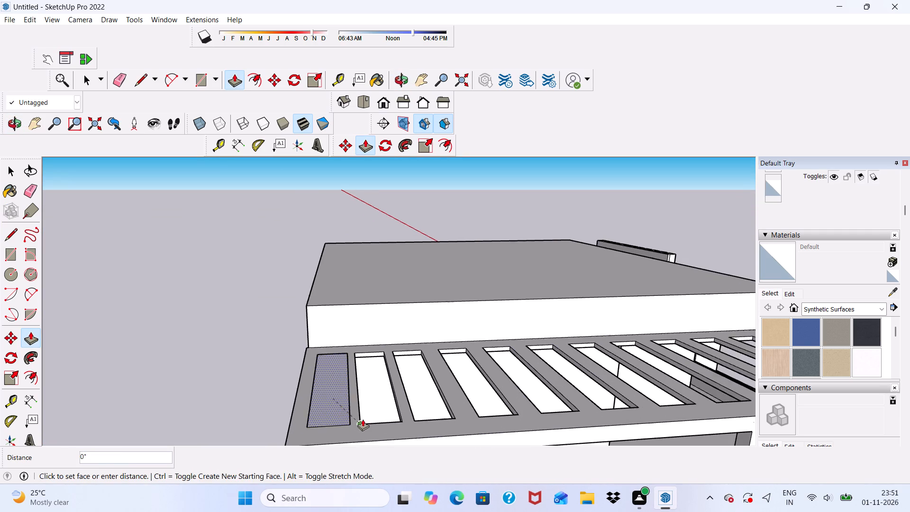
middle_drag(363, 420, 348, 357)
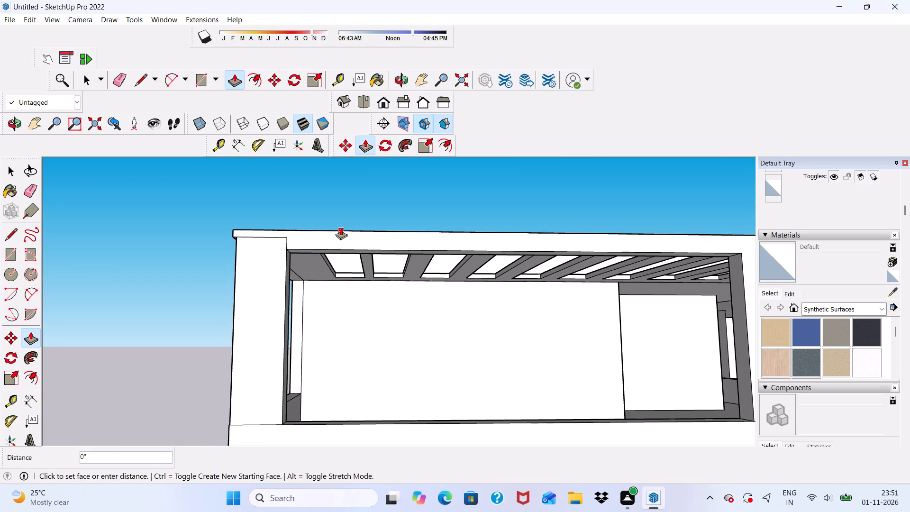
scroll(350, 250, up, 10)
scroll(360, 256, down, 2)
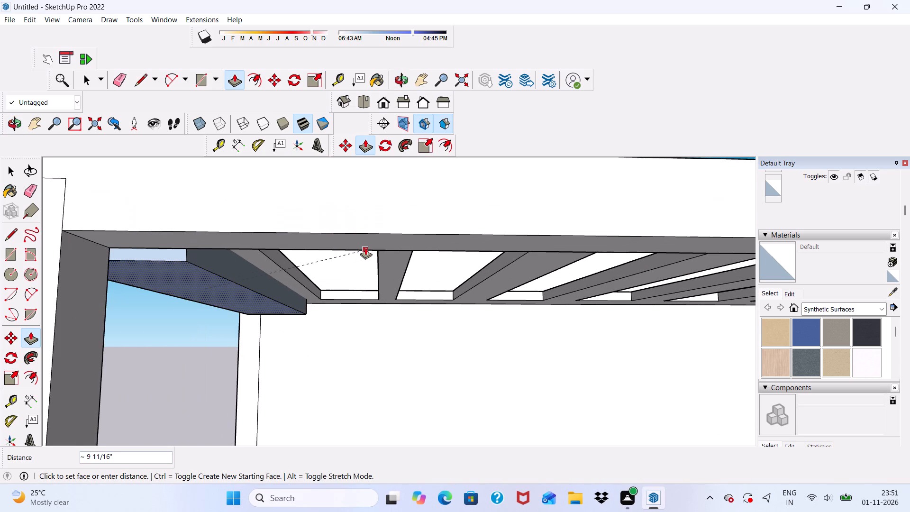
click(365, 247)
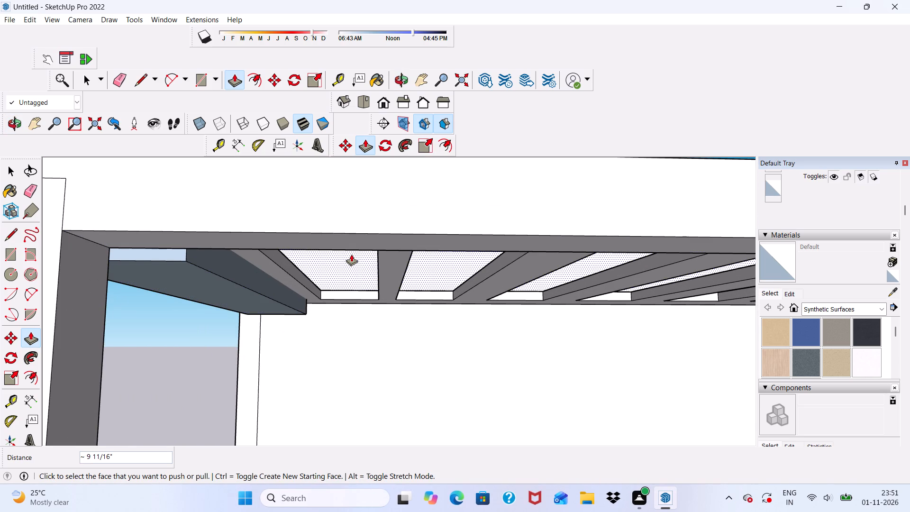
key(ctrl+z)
Push the last rectangle at the slab's end down about 3 11/16" to the slab's underside.
scroll(291, 278, down, 1)
middle_drag(289, 284, 296, 384)
click(221, 344)
scroll(244, 365, down, 2)
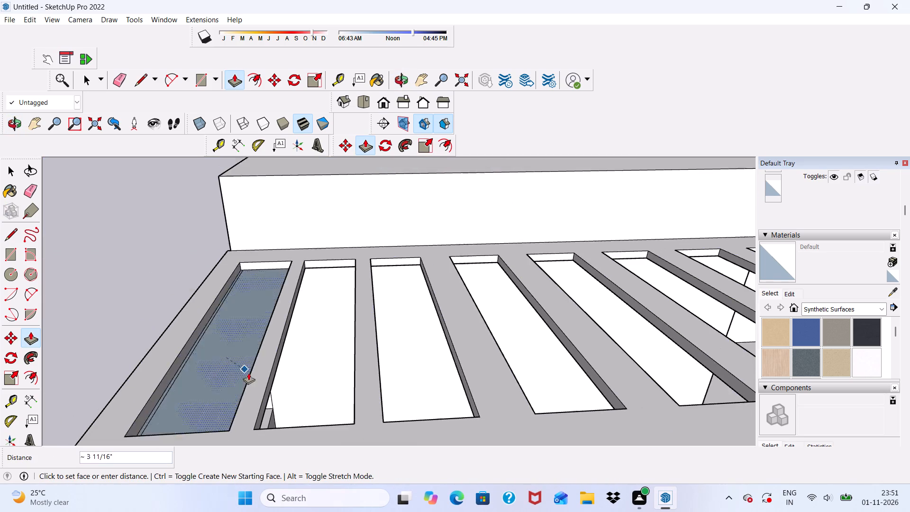
middle_drag(254, 376, 257, 268)
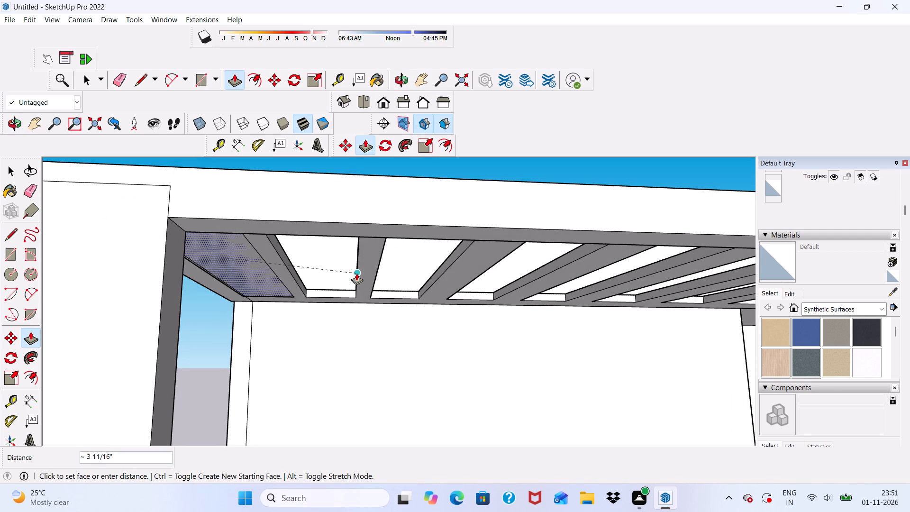
scroll(357, 259, up, 5)
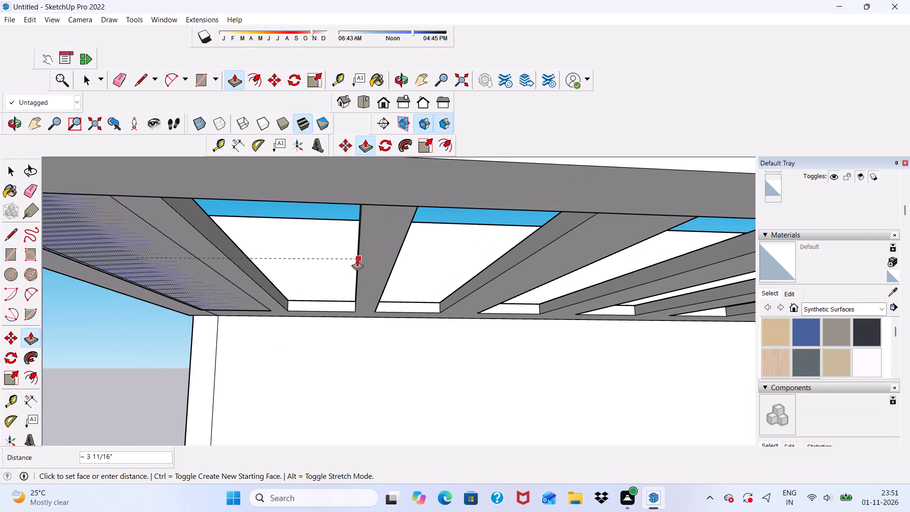
click(357, 259)
scroll(345, 262, down, 6)
middle_drag(311, 277, 317, 351)
scroll(316, 352, up, 1)
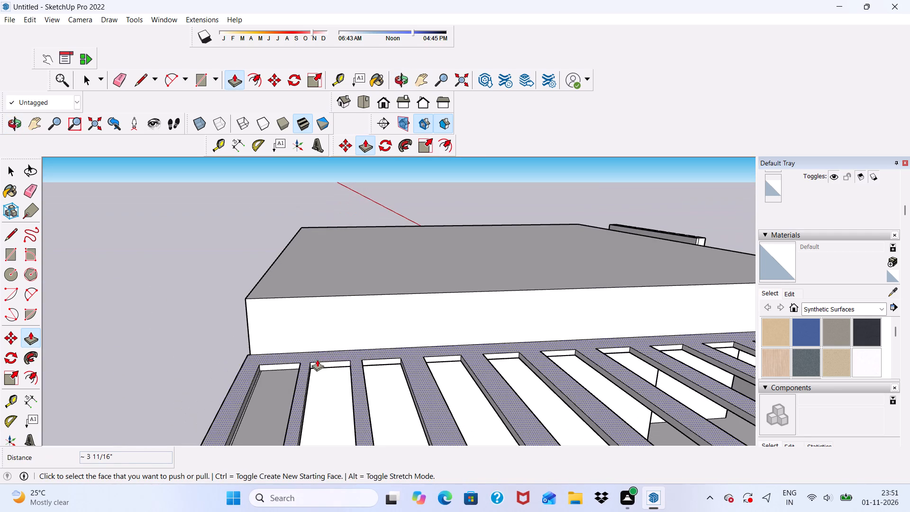
Select the leftover face closing the bottom of the last opening at the slab's end.
key(space)
click(264, 406)
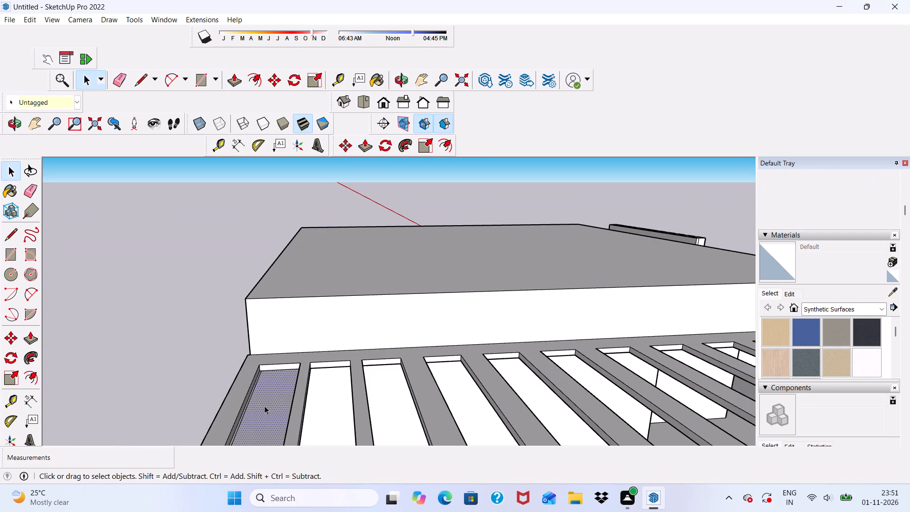
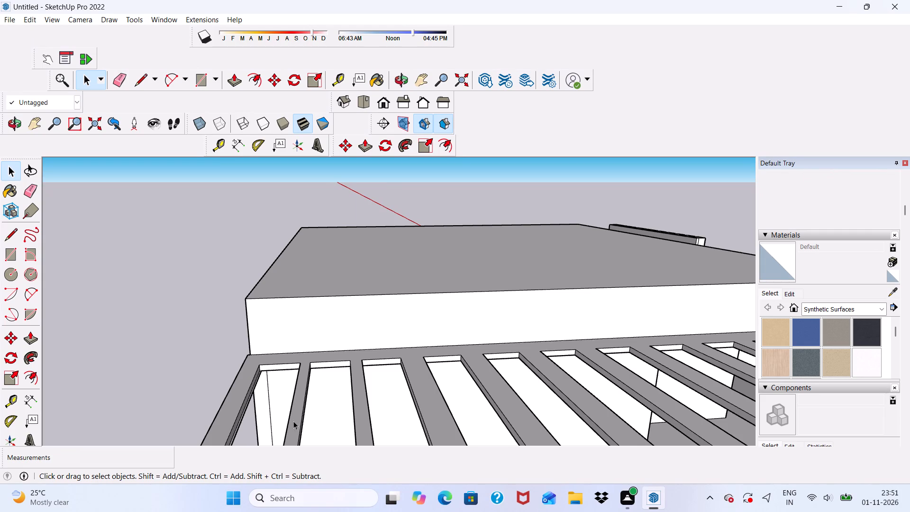
Examine the finished row of pergola openings and the front of the house from several angles.
scroll(295, 427, down, 4)
scroll(293, 431, up, 1)
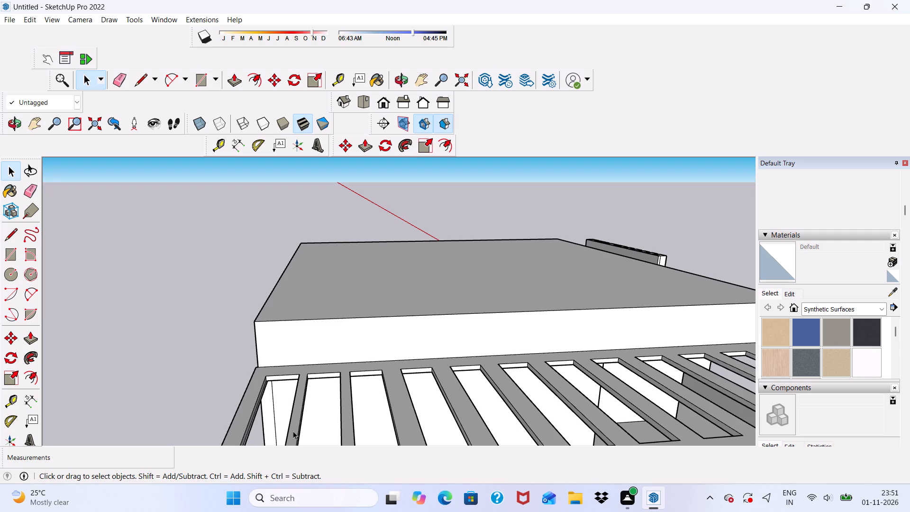
scroll(384, 339, down, 2)
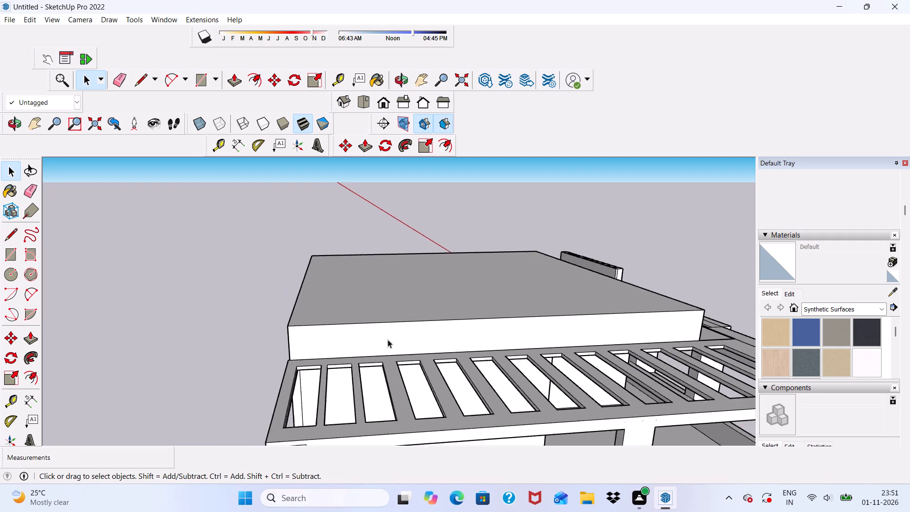
scroll(388, 339, down, 9)
middle_drag(469, 394, 193, 346)
scroll(193, 346, up, 1)
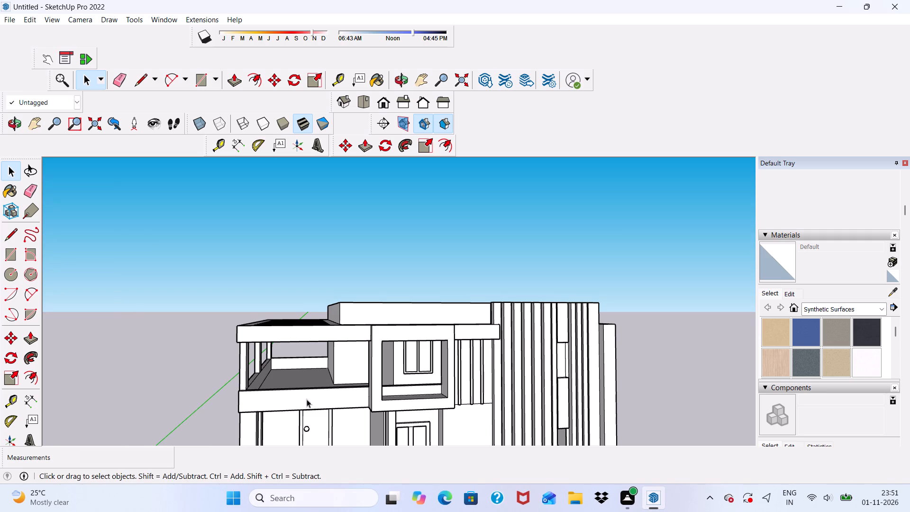
scroll(302, 365, down, 5)
middle_drag(382, 334, 332, 407)
scroll(355, 350, up, 7)
middle_drag(374, 341, 381, 291)
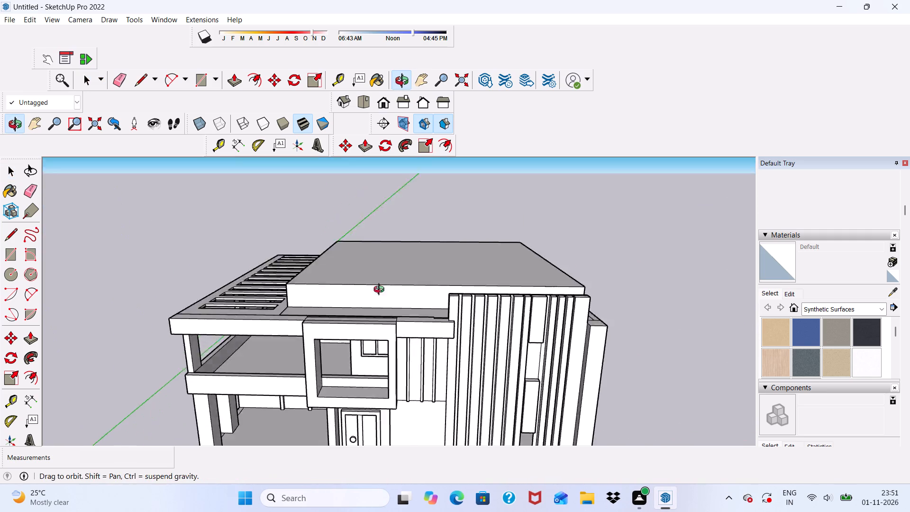
middle_drag(381, 291, 381, 272)
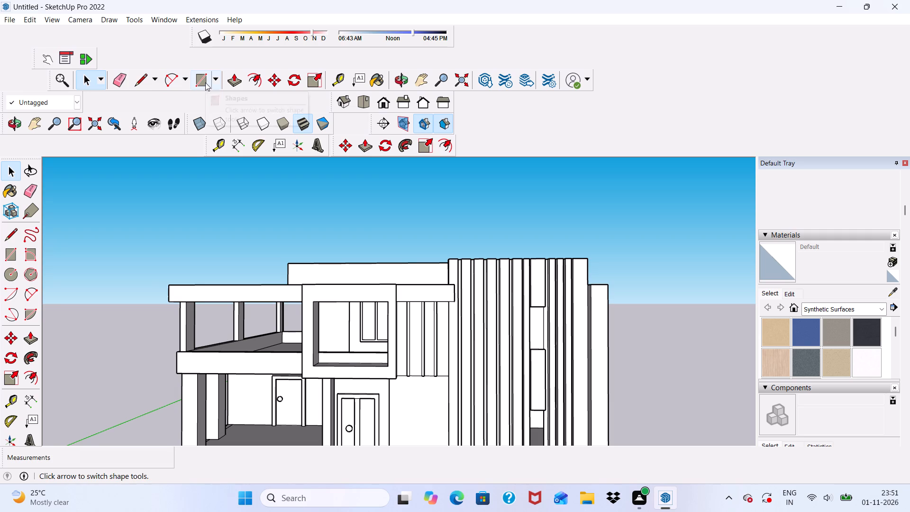
Draw a rectangle 36' 9 3/4" by about 3 5/16" along the top edge of the main roof block's front face.
click(205, 82)
scroll(328, 269, up, 4)
scroll(318, 277, down, 1)
middle_drag(336, 310, 383, 356)
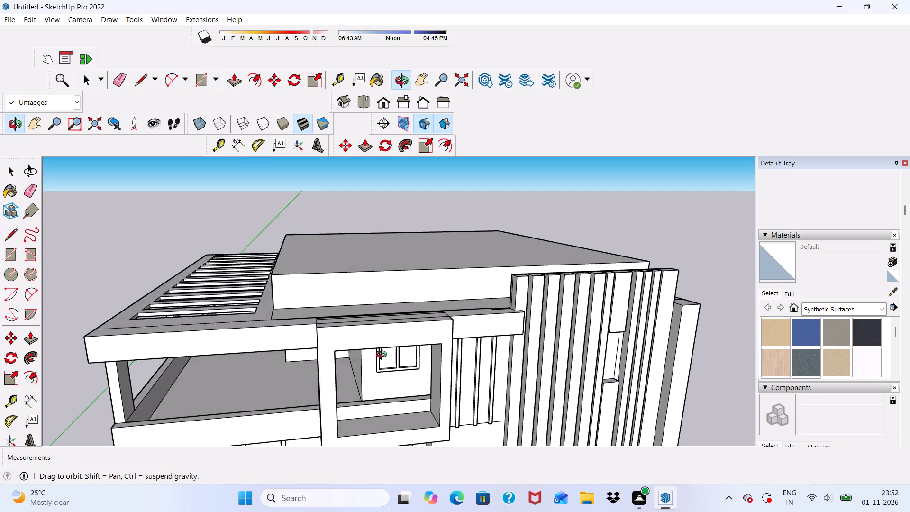
middle_drag(383, 356, 392, 363)
scroll(279, 281, up, 5)
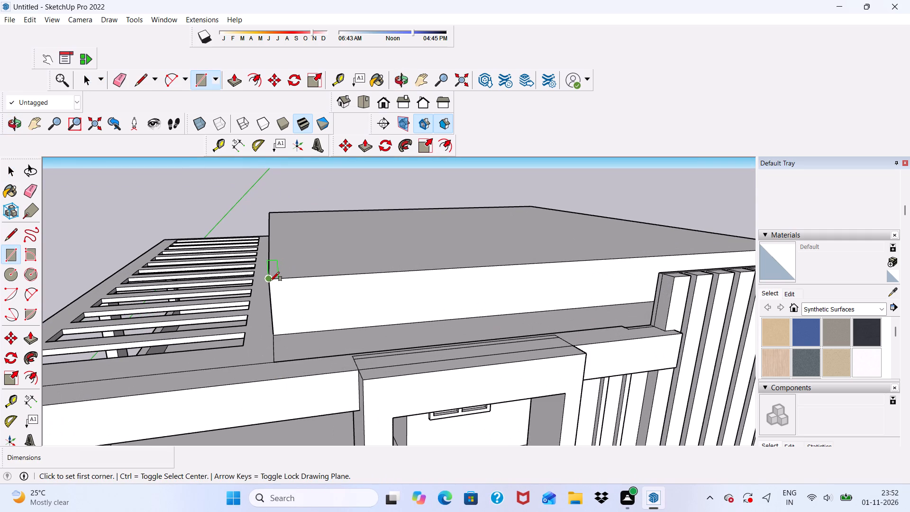
click(269, 281)
scroll(375, 301, down, 4)
scroll(584, 271, up, 8)
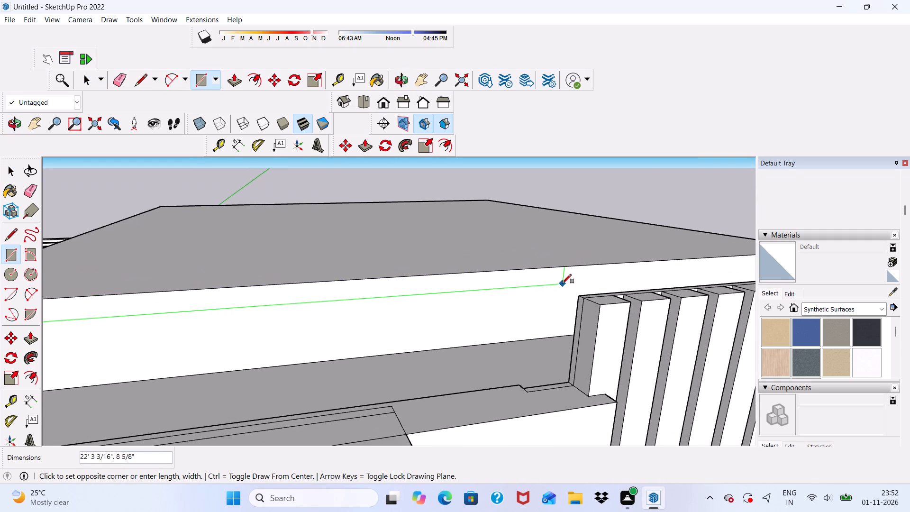
scroll(562, 283, up, 6)
scroll(442, 304, down, 10)
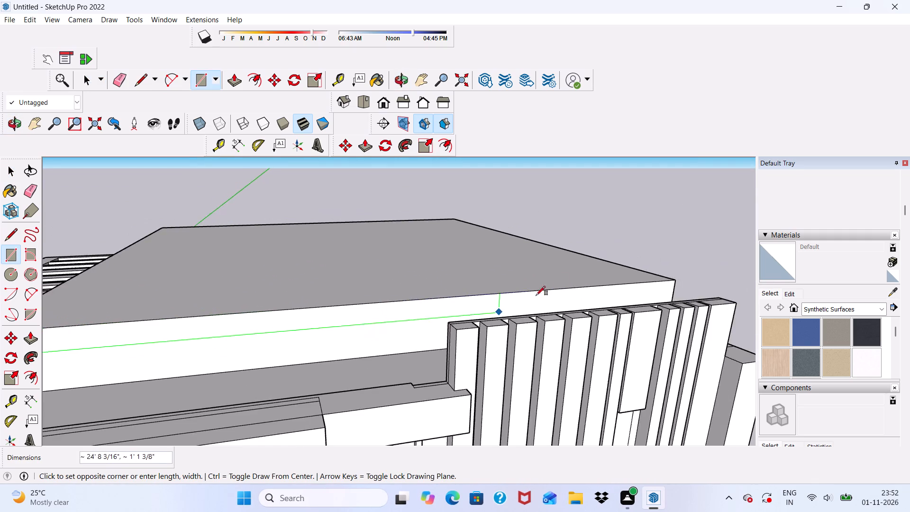
scroll(574, 280, up, 5)
scroll(711, 291, up, 9)
scroll(591, 276, down, 6)
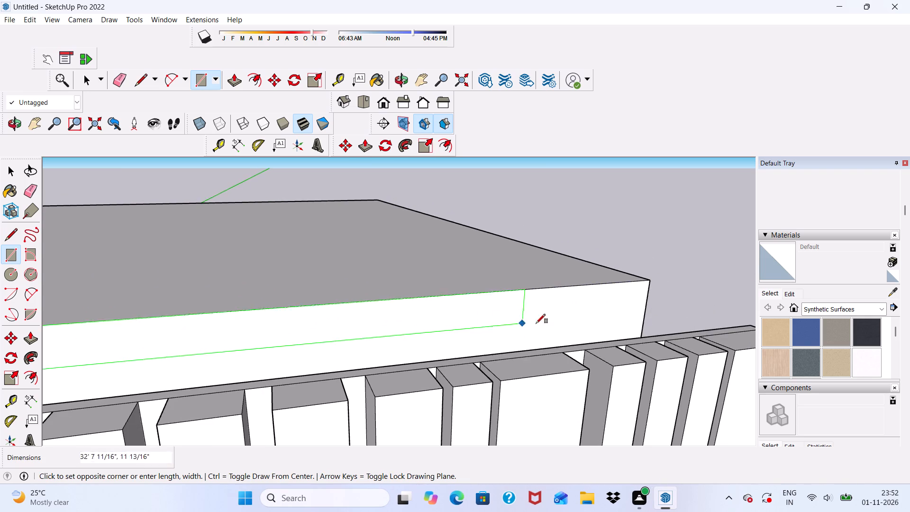
middle_drag(562, 323, 485, 312)
scroll(611, 318, up, 2)
scroll(474, 300, down, 5)
scroll(631, 324, up, 5)
click(660, 317)
Pull the narrow strip along the main roof block's front face outward 3".
scroll(604, 311, down, 2)
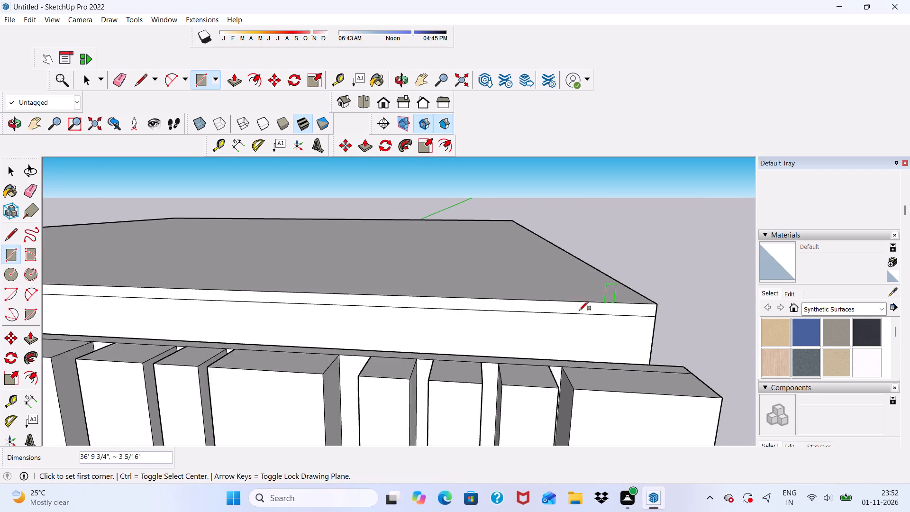
scroll(579, 311, down, 3)
middle_drag(536, 326, 602, 311)
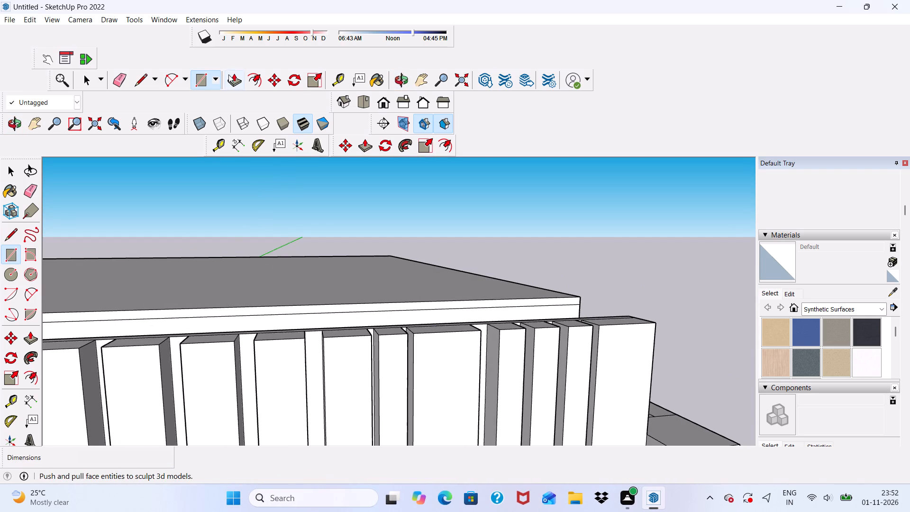
click(228, 75)
scroll(316, 308, up, 1)
click(316, 308)
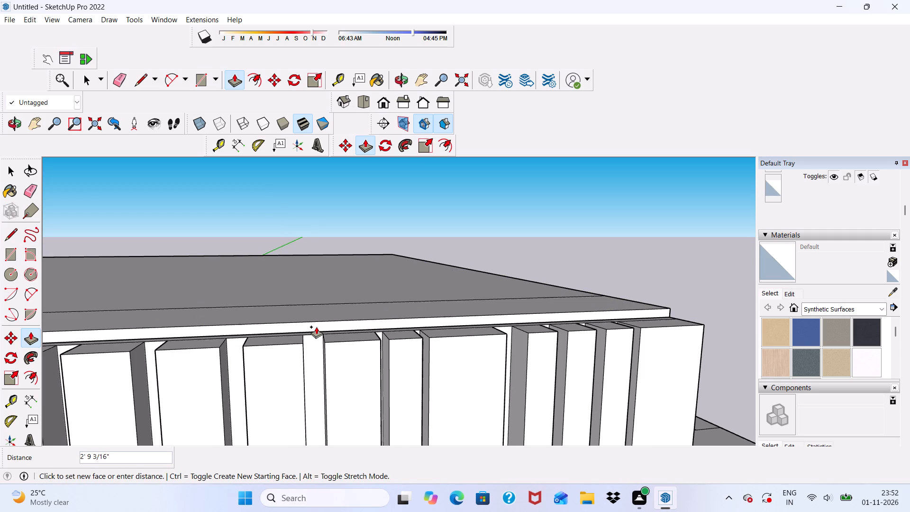
key(3)
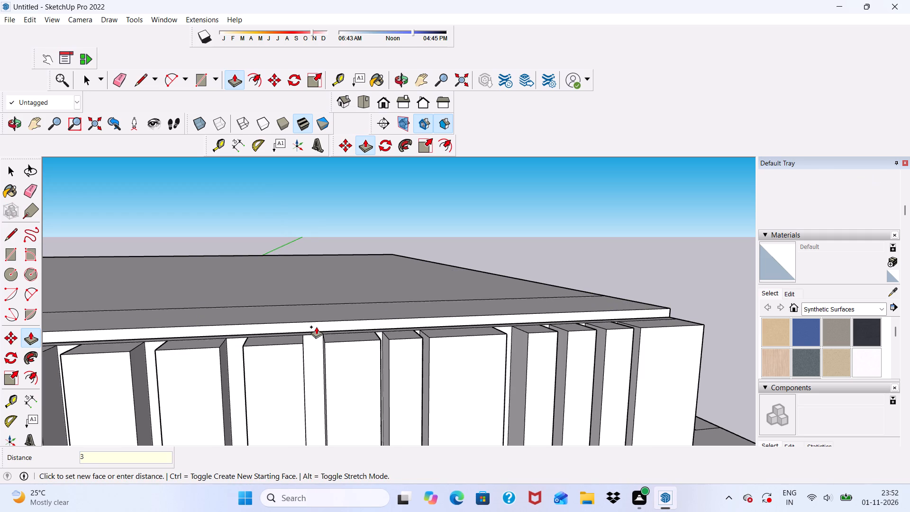
key(shift+quotedbl)
key(Return)
Pull the front strip's end face out about 2" beyond the roof block's corner on the pergola side.
scroll(336, 238, down, 6)
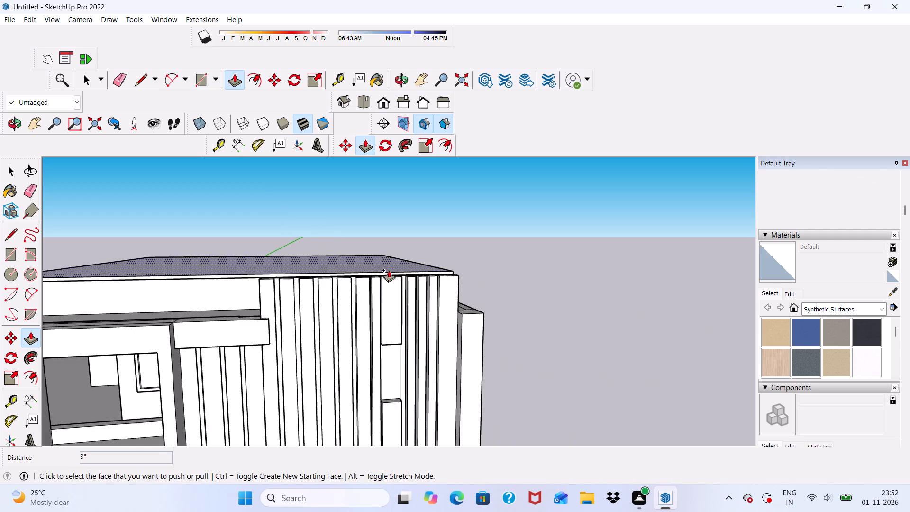
scroll(389, 270, down, 1)
middle_drag(371, 274, 461, 295)
scroll(510, 213, down, 5)
scroll(85, 338, up, 5)
middle_drag(309, 270, 396, 320)
scroll(459, 325, up, 17)
click(459, 329)
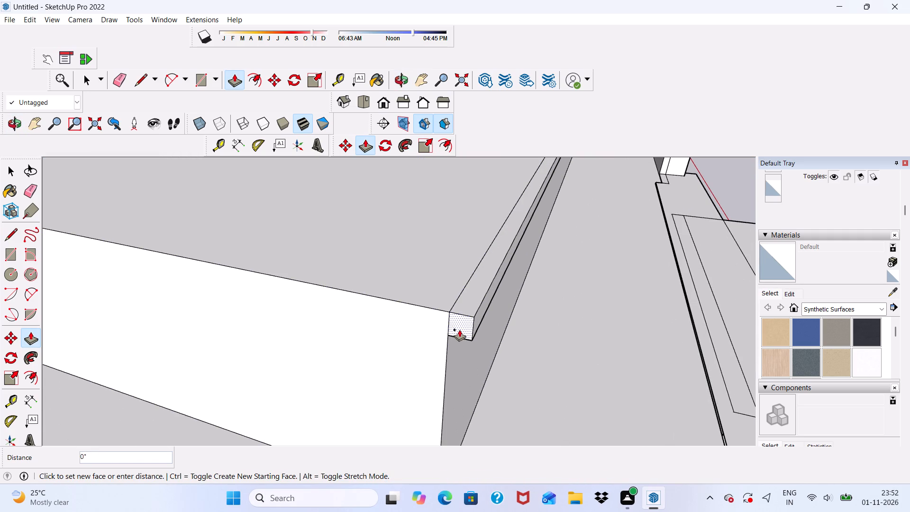
click(453, 338)
Pull the small rear face of the strip's extended end about 37' 1 15/16" along the pergola side to the block's back edge.
middle_drag(365, 349, 548, 319)
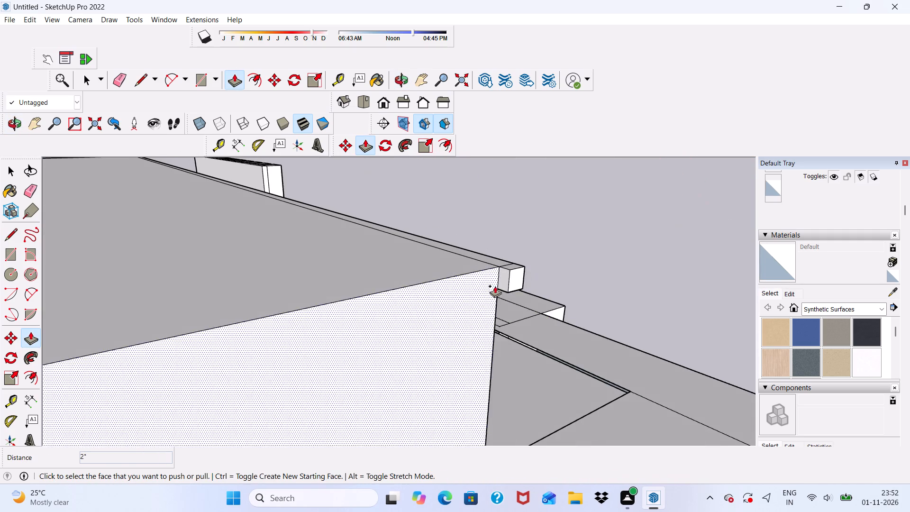
scroll(501, 278, up, 2)
click(503, 278)
scroll(421, 300, down, 18)
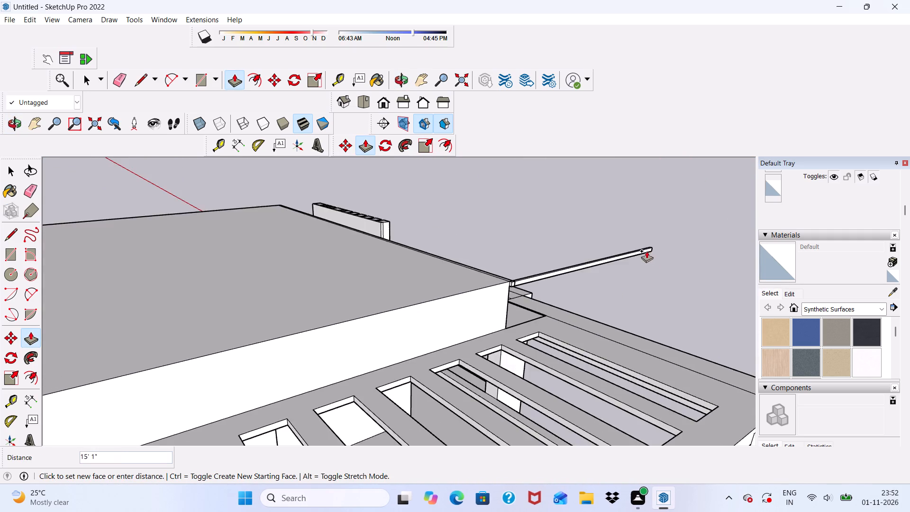
scroll(646, 251, down, 8)
scroll(259, 432, up, 6)
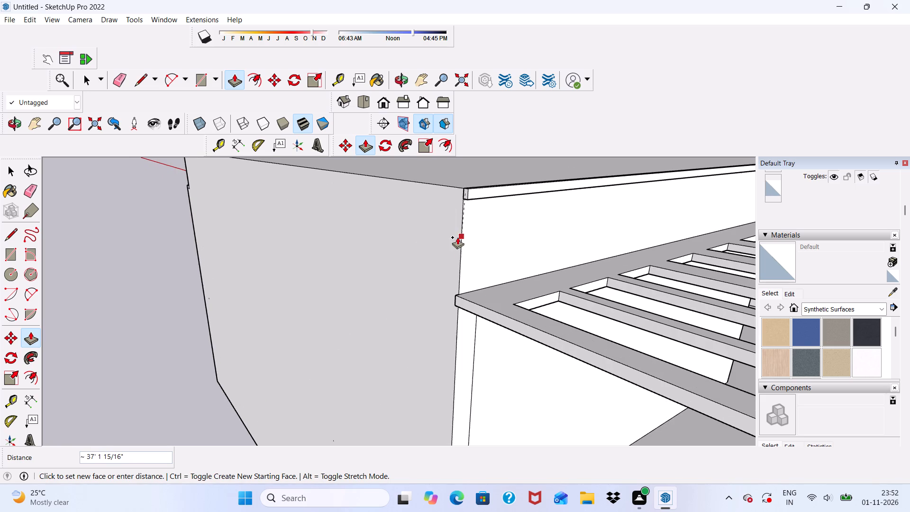
click(457, 237)
Erase the seam lines on the top and outer faces where the two roof trim strips meet at the pergola-side front corner.
scroll(335, 282, down, 9)
middle_drag(301, 335, 108, 401)
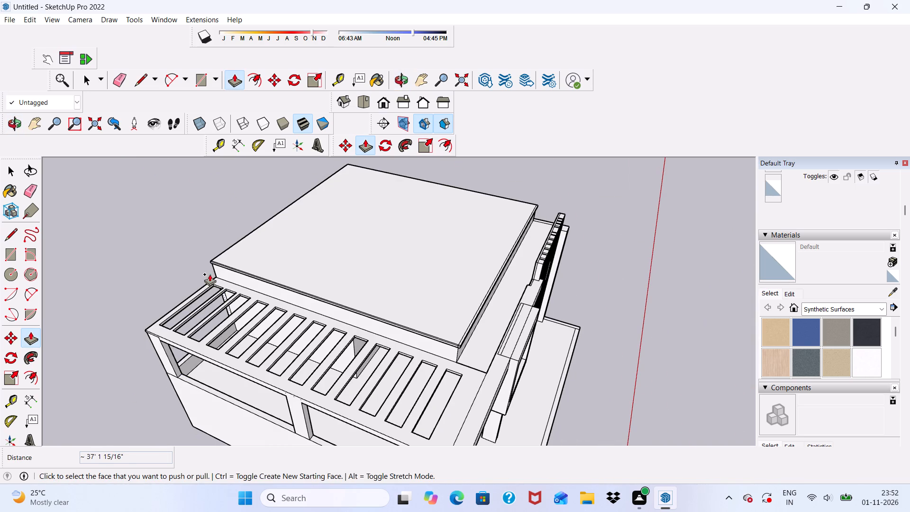
click(112, 79)
scroll(338, 232, down, 1)
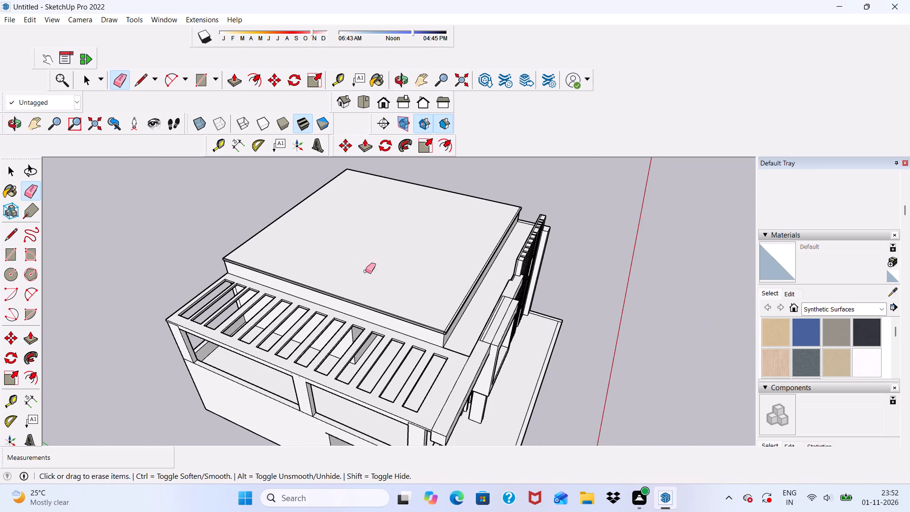
scroll(381, 309, up, 6)
scroll(483, 370, up, 18)
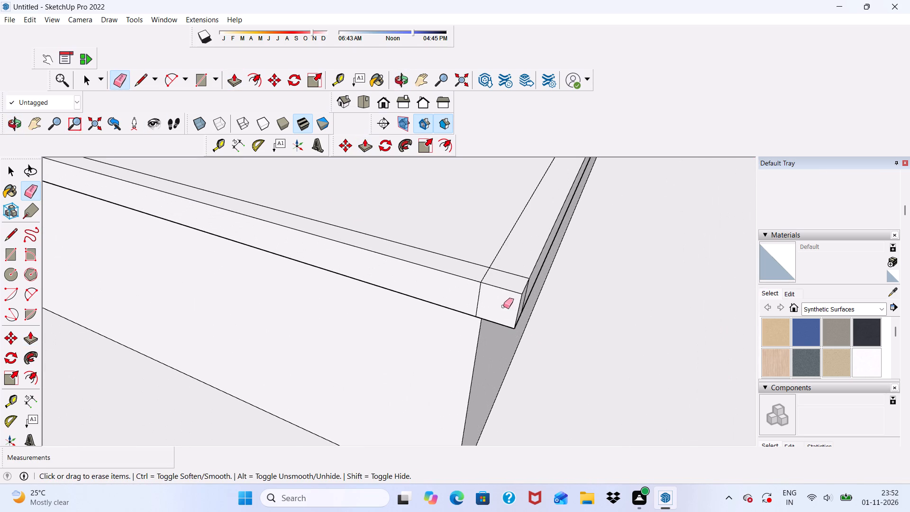
click(486, 272)
drag(477, 296, 482, 298)
scroll(536, 317, down, 1)
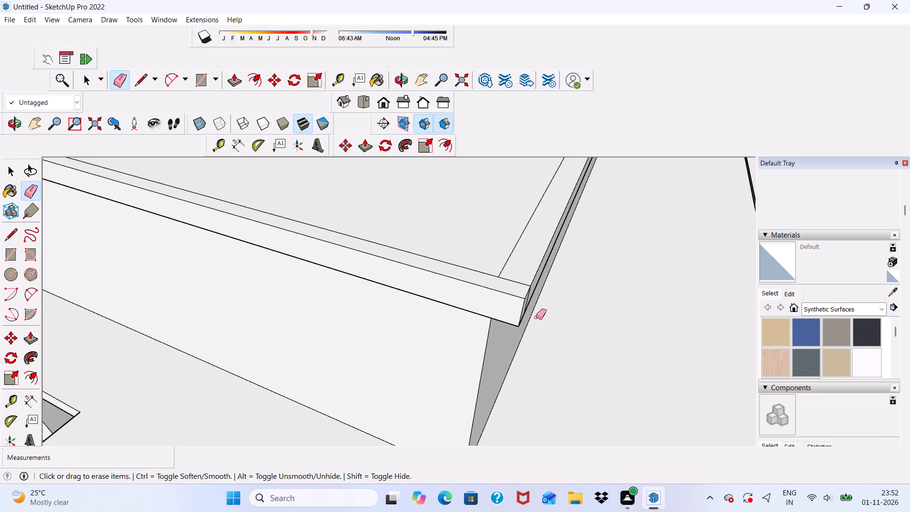
middle_drag(536, 311, 504, 274)
scroll(497, 283, down, 5)
scroll(453, 220, up, 4)
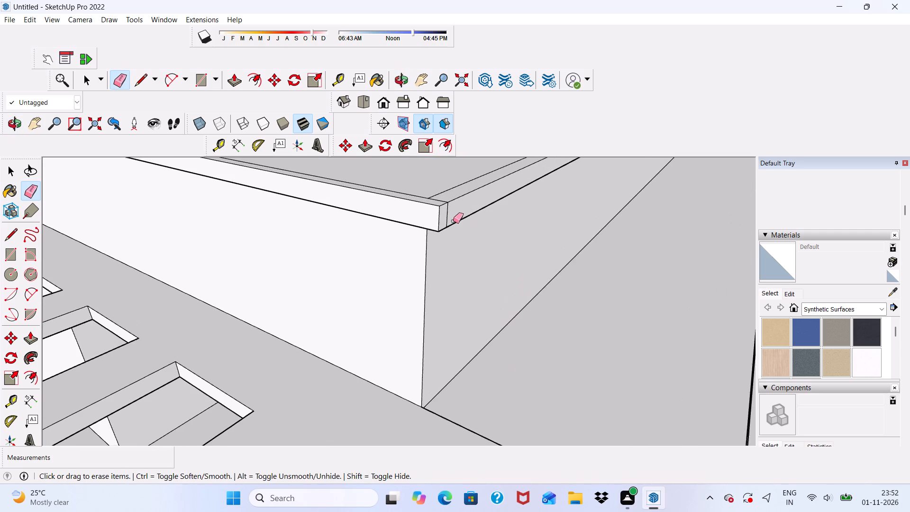
scroll(453, 221, up, 3)
drag(449, 212, 444, 213)
drag(437, 196, 439, 192)
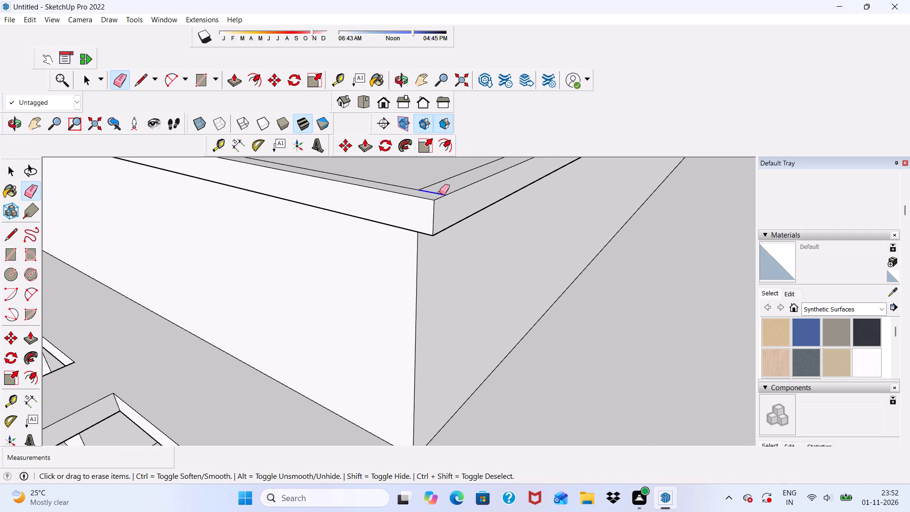
drag(439, 192, 441, 191)
Erase the leftover seam lines on the underside of the roof trim at the same corner.
scroll(437, 213, down, 1)
middle_drag(438, 213, 431, 146)
scroll(419, 226, up, 5)
scroll(396, 232, down, 10)
scroll(409, 221, up, 2)
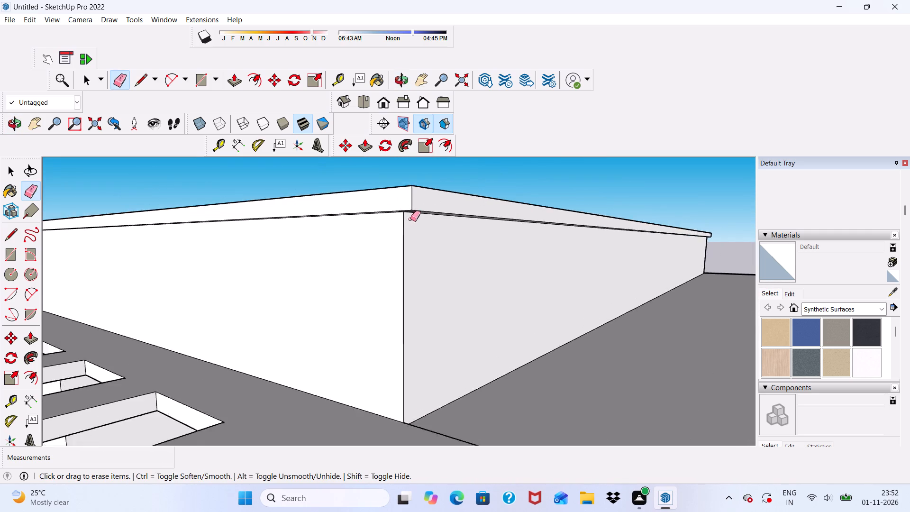
scroll(410, 219, up, 1)
middle_drag(410, 219, 416, 170)
scroll(416, 169, up, 8)
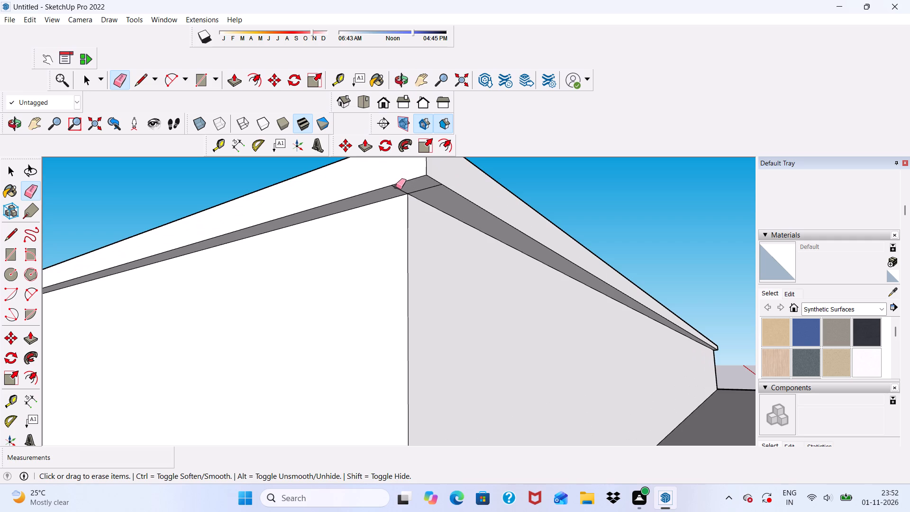
drag(396, 187, 396, 192)
drag(412, 188, 432, 193)
Draw a rectangle about 12' 3" by 10' 11 3/16" over the roof's front corner opposite the pergola, reaching forward to the vertical fins.
scroll(408, 214, down, 11)
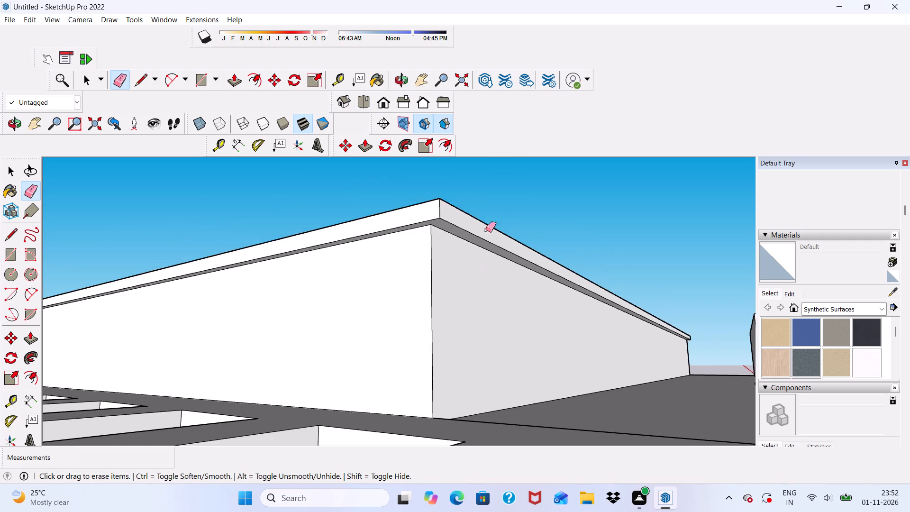
scroll(486, 230, down, 6)
scroll(511, 247, up, 1)
click(383, 101)
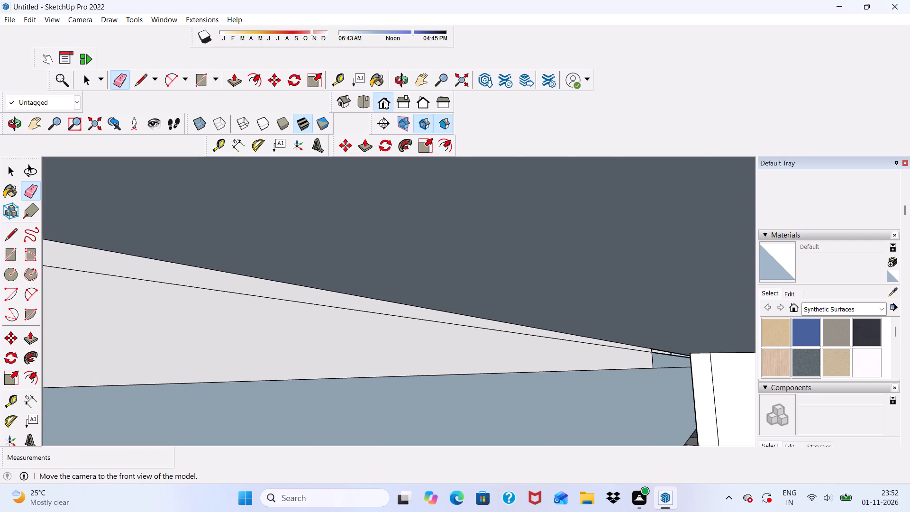
scroll(383, 179, down, 16)
middle_drag(343, 249, 321, 285)
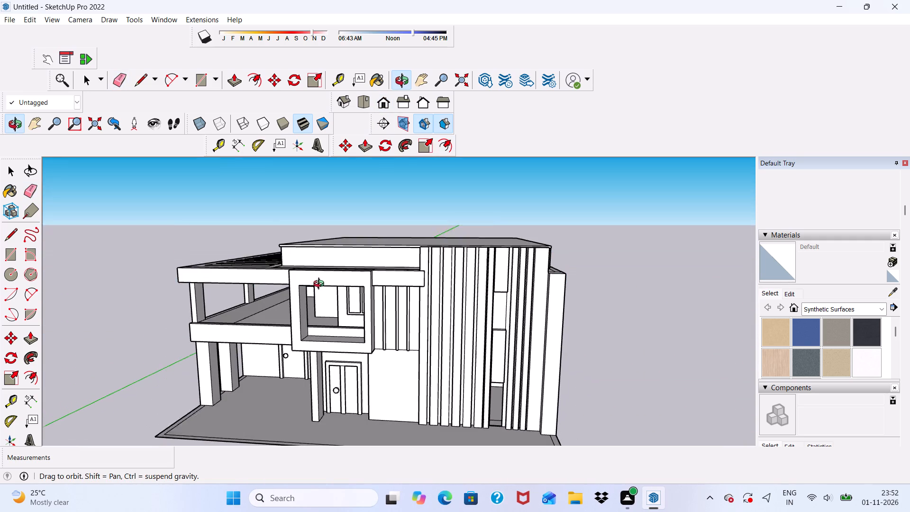
middle_drag(321, 285, 321, 285)
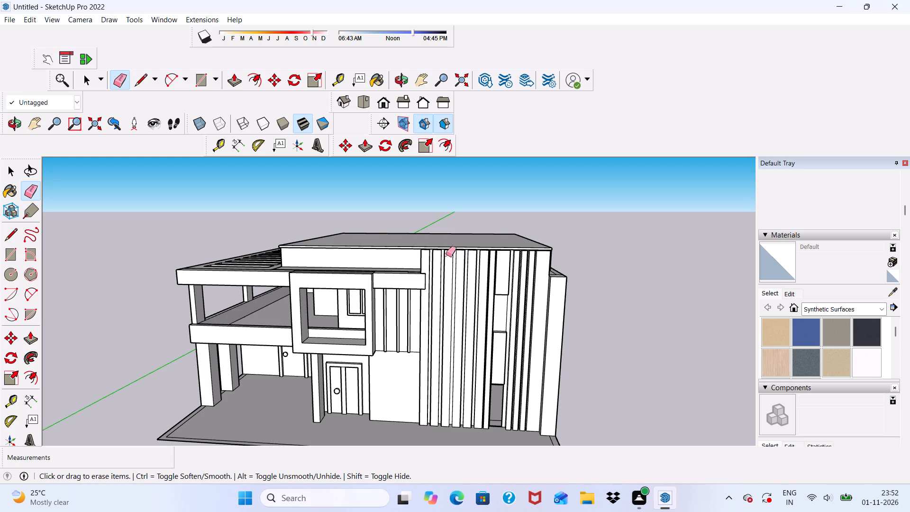
click(199, 85)
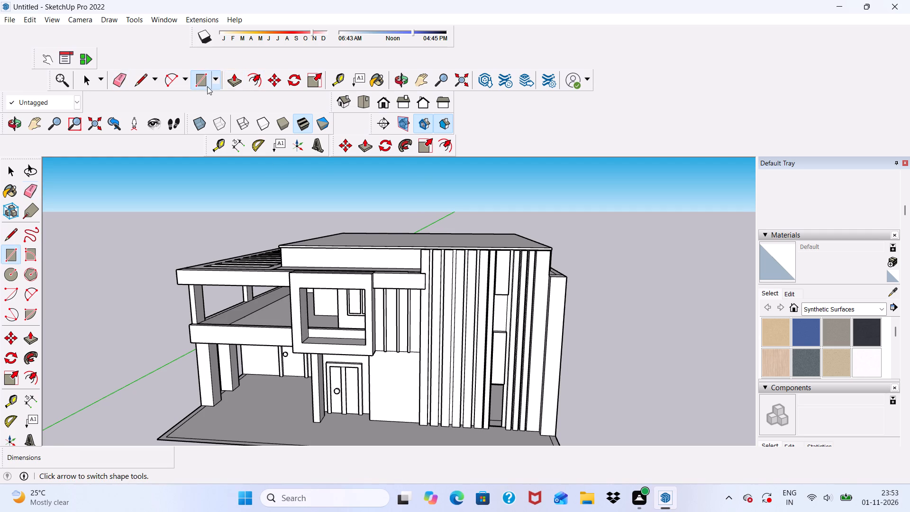
scroll(285, 126, down, 4)
middle_drag(425, 215, 433, 292)
scroll(513, 234, up, 5)
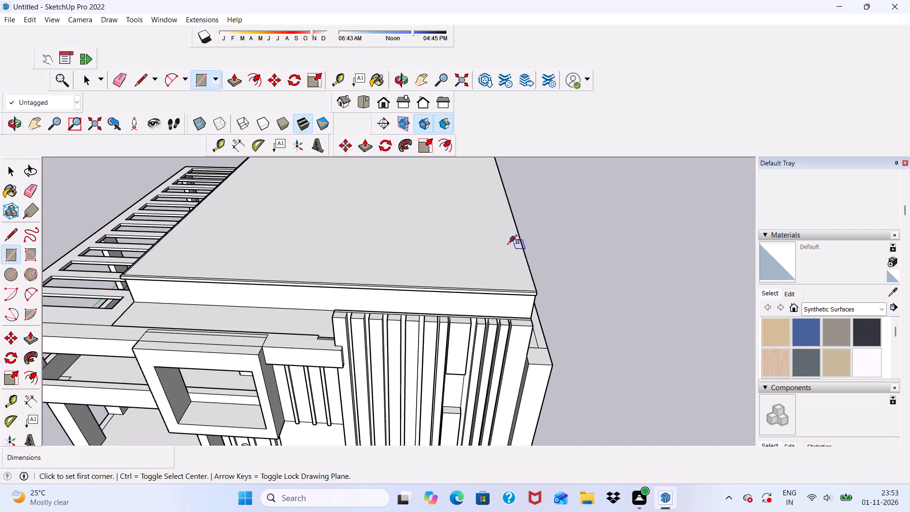
scroll(520, 281, up, 5)
scroll(378, 278, up, 5)
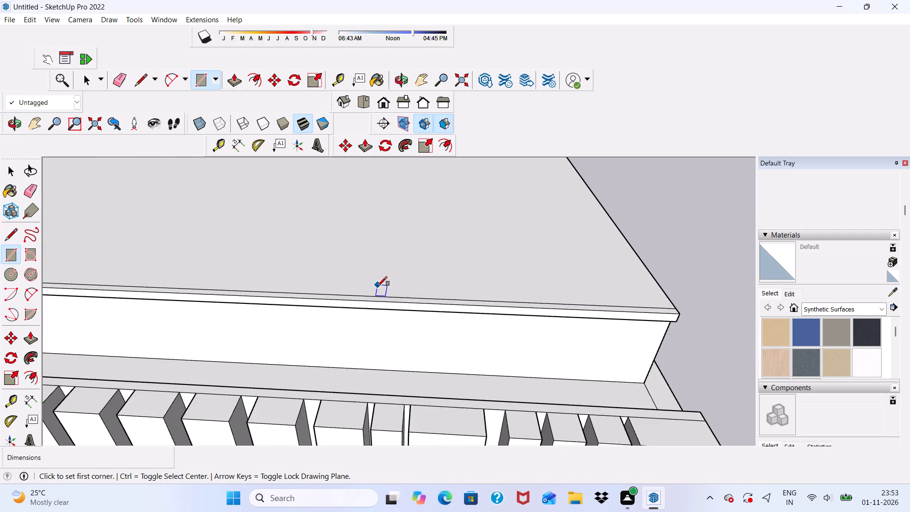
middle_drag(378, 287, 395, 299)
scroll(419, 289, up, 1)
scroll(413, 237, down, 6)
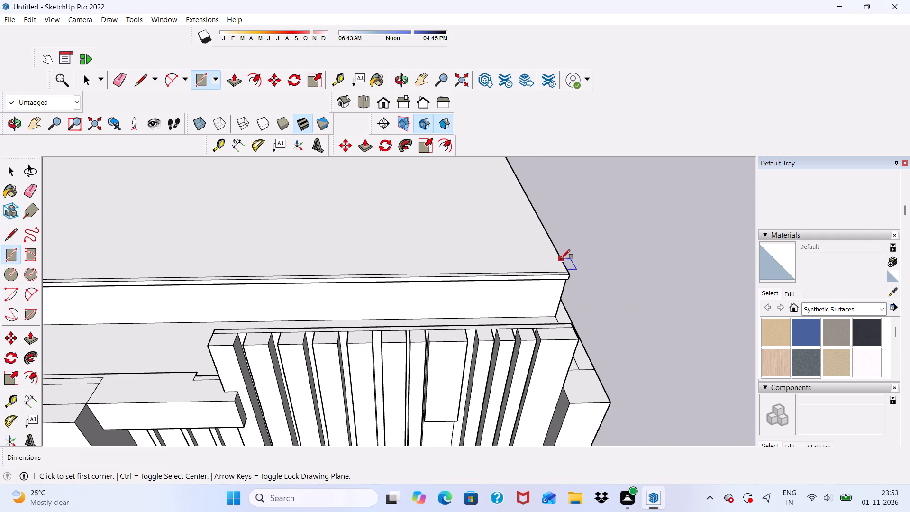
click(531, 199)
scroll(376, 247, down, 4)
scroll(373, 322, up, 8)
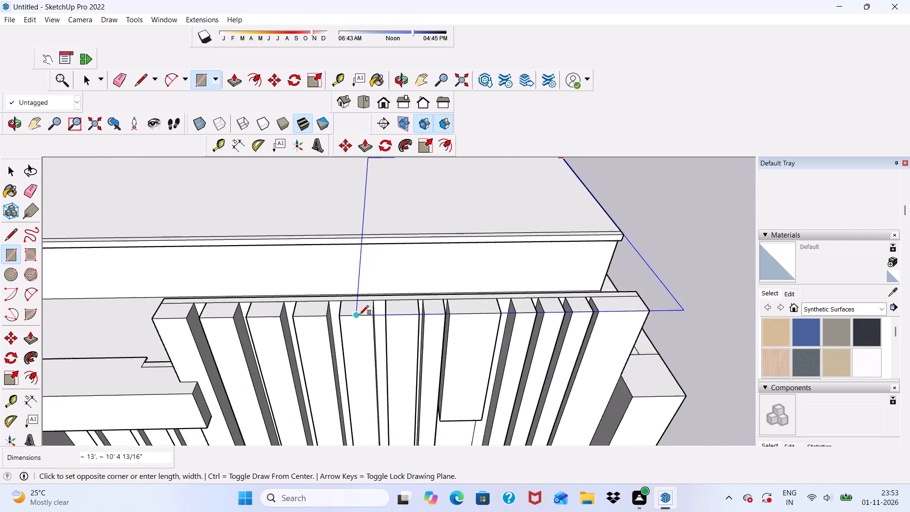
scroll(359, 315, up, 9)
scroll(373, 307, down, 2)
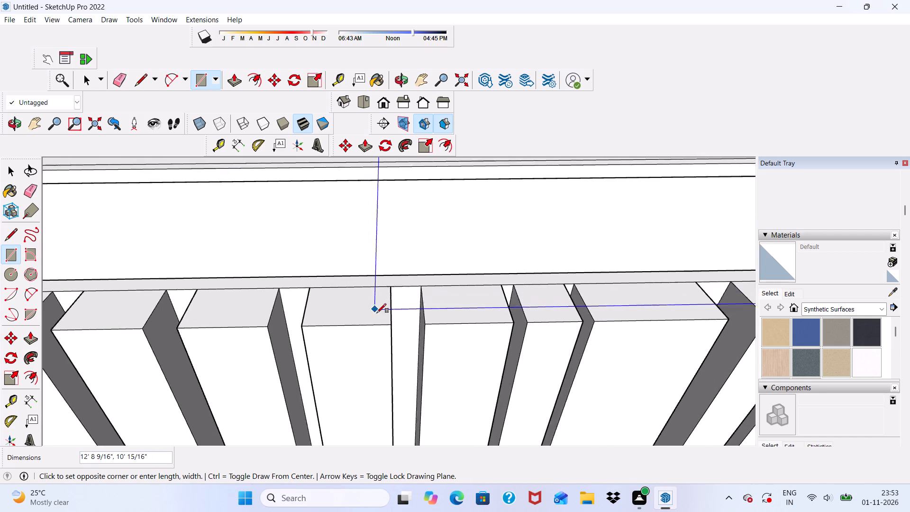
scroll(377, 313, down, 4)
scroll(347, 356, up, 1)
middle_drag(355, 351, 366, 355)
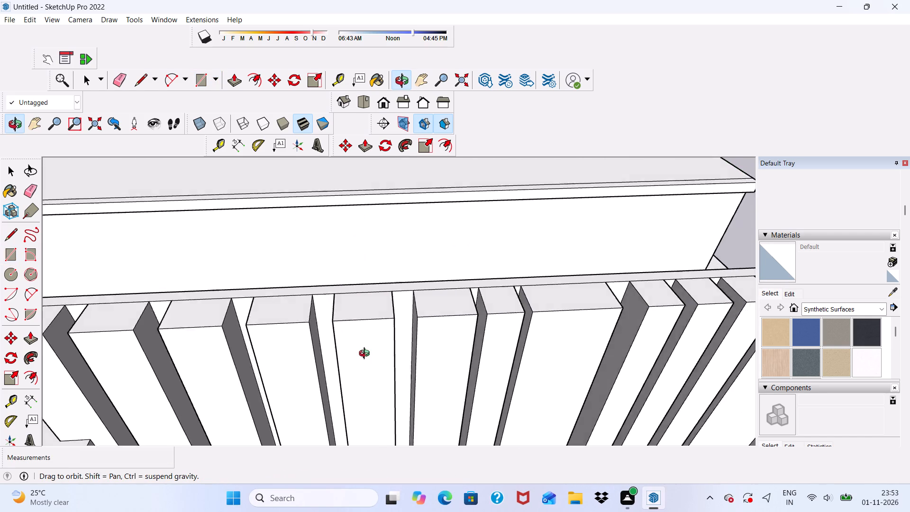
middle_drag(366, 355, 506, 347)
scroll(388, 300, down, 6)
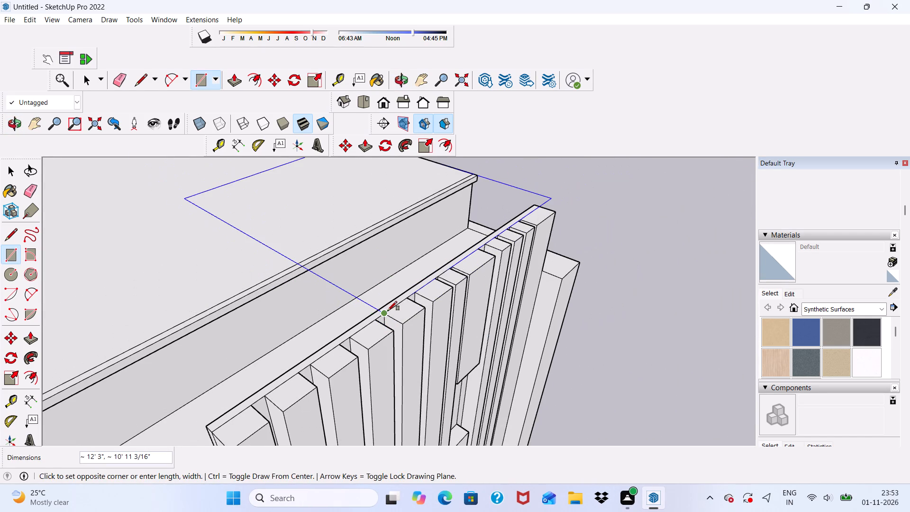
click(383, 311)
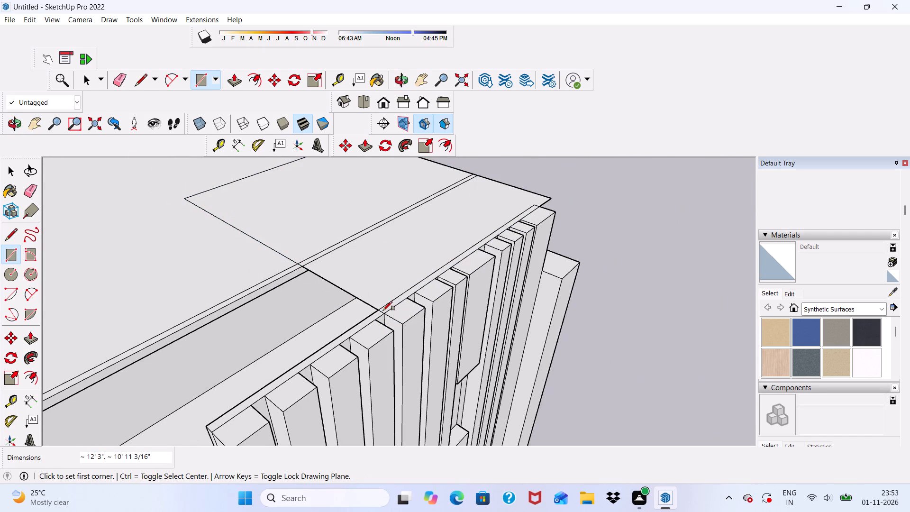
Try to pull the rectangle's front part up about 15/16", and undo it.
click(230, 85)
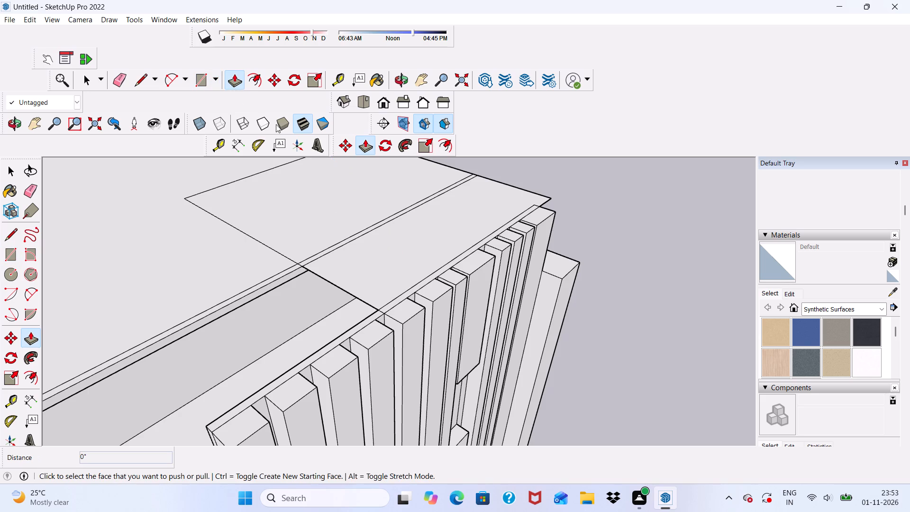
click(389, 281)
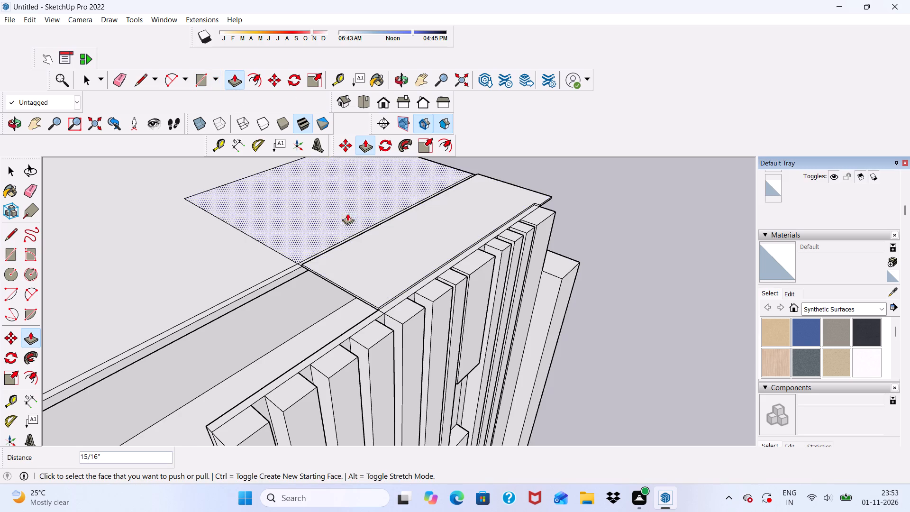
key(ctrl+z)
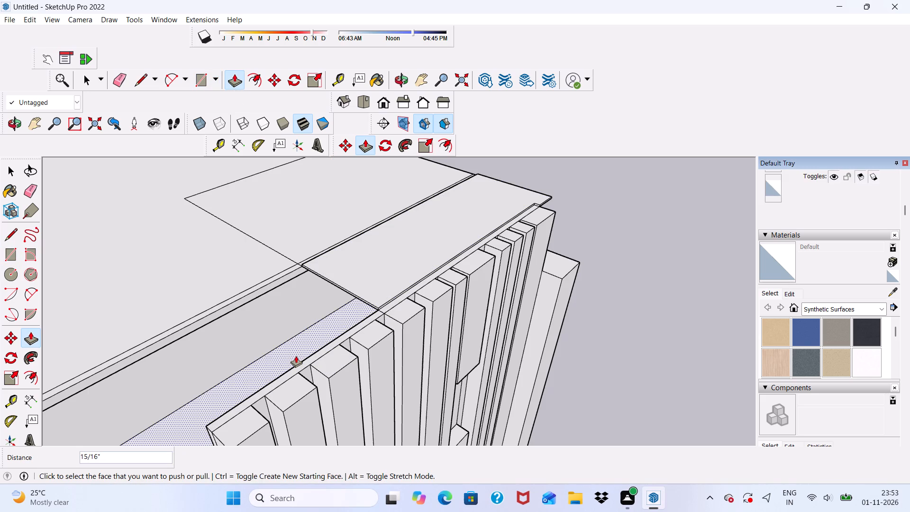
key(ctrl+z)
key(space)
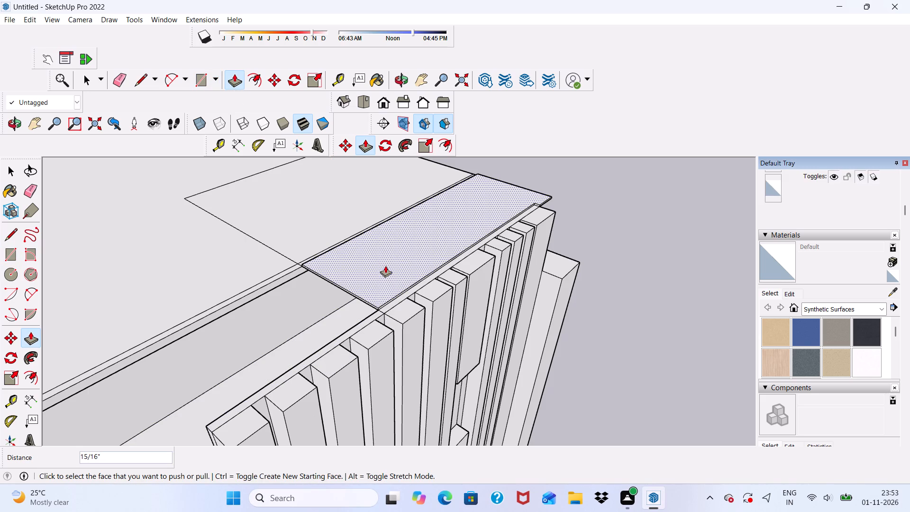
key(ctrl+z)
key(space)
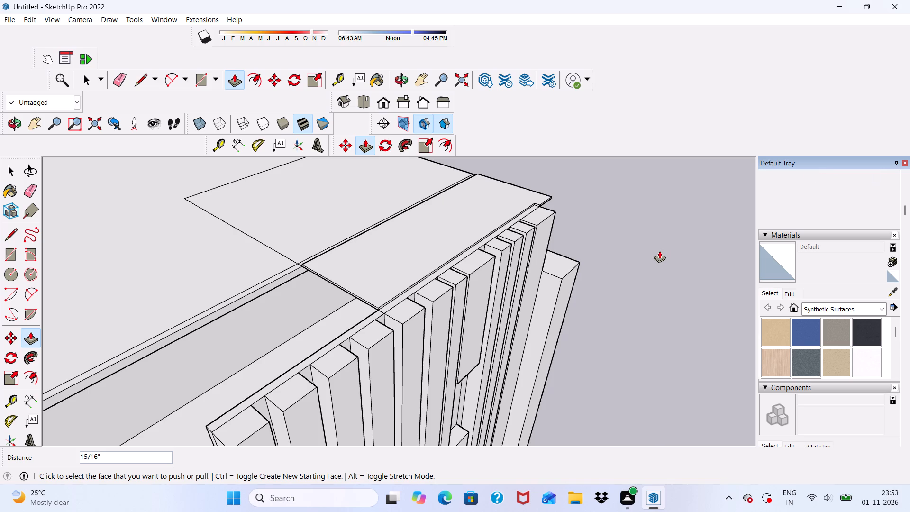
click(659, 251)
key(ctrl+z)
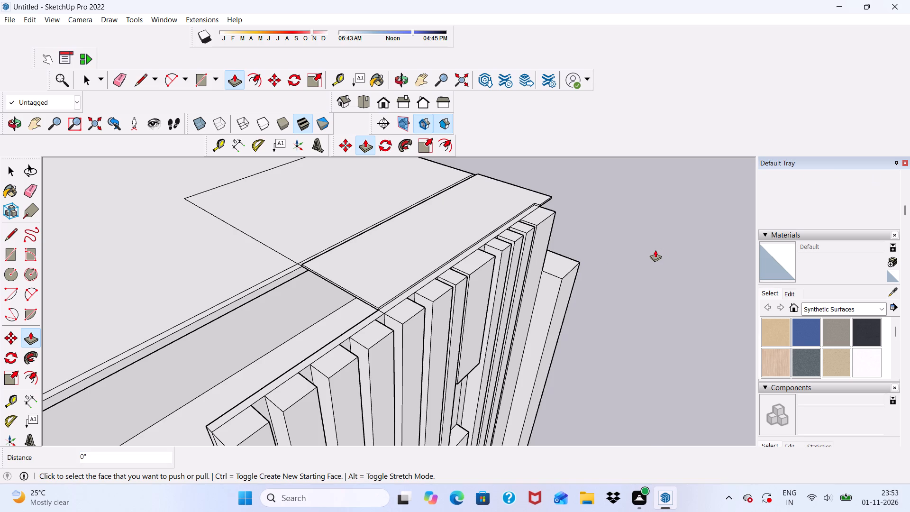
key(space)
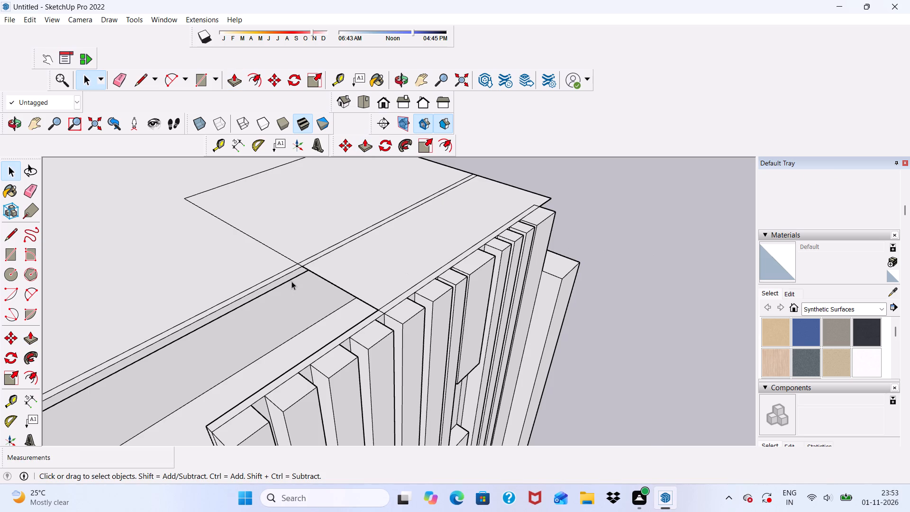
Pull the front part of the rectangle up 1'.
click(234, 86)
drag(234, 86, 235, 91)
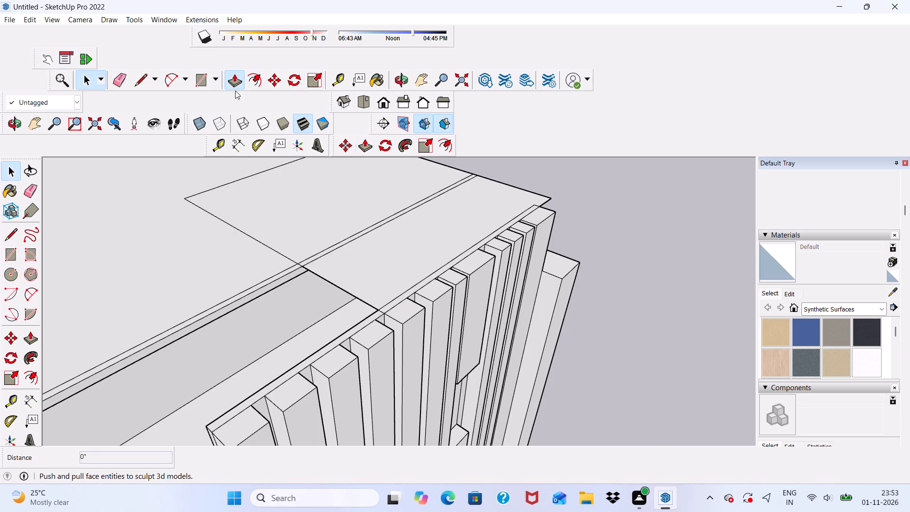
drag(235, 91, 315, 245)
click(380, 270)
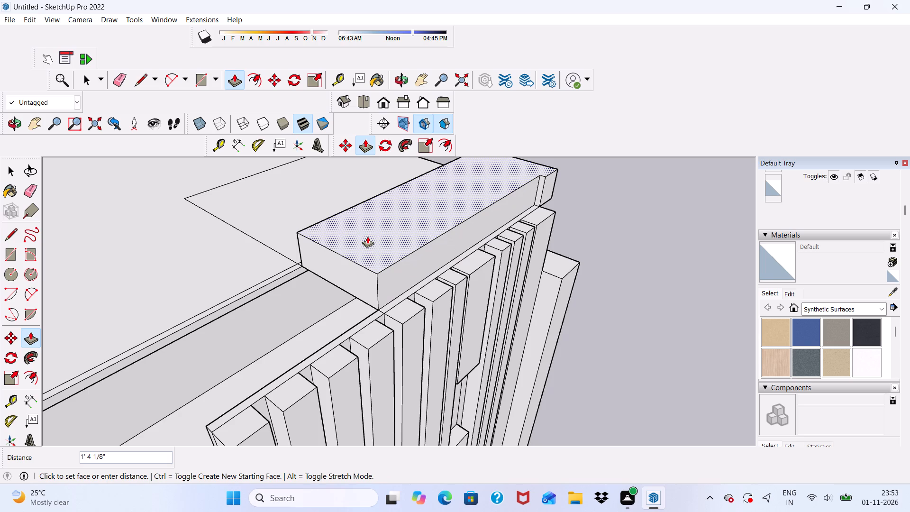
text(1')
key(Return)
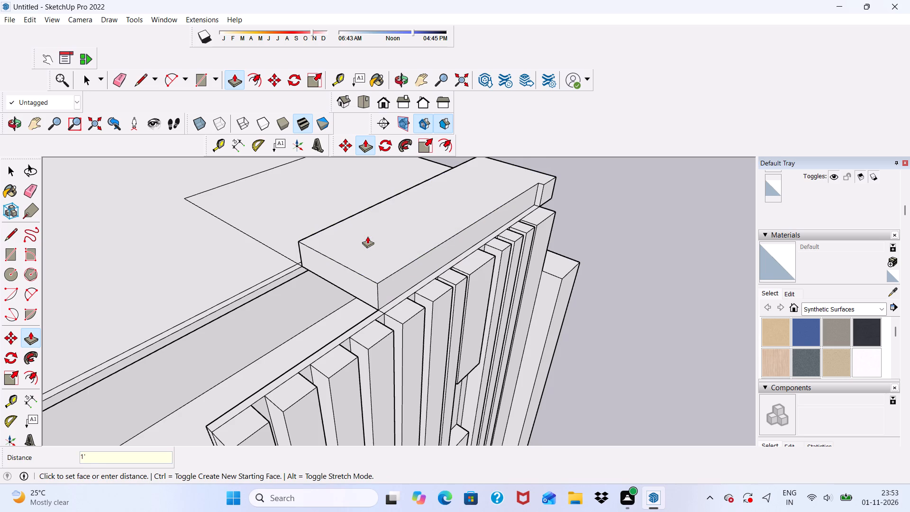
Pull the rear part of the rectangle up 1', level with the raised front part.
scroll(344, 319, down, 3)
middle_drag(340, 290, 422, 289)
scroll(338, 252, up, 3)
click(313, 259)
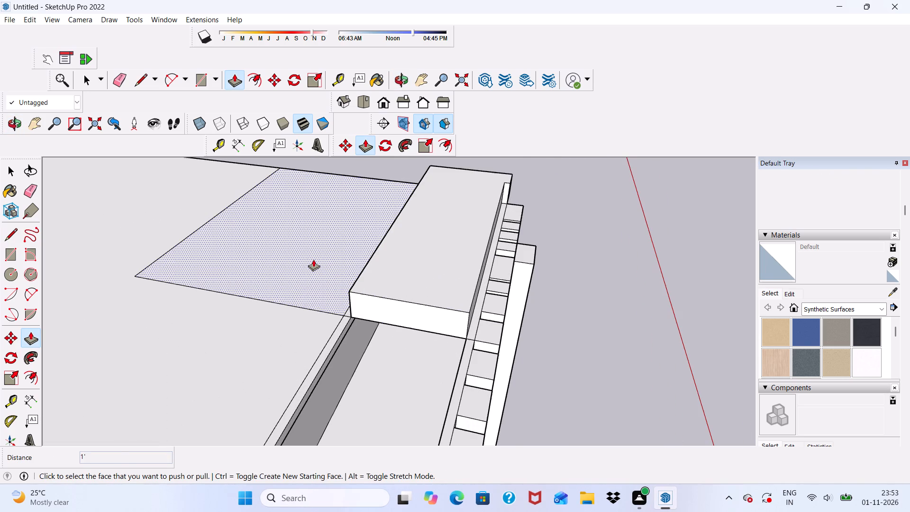
click(371, 264)
Pull the rear block's vertical face about 4 5/16" across the narrow gap to meet the front block.
scroll(350, 260, up, 9)
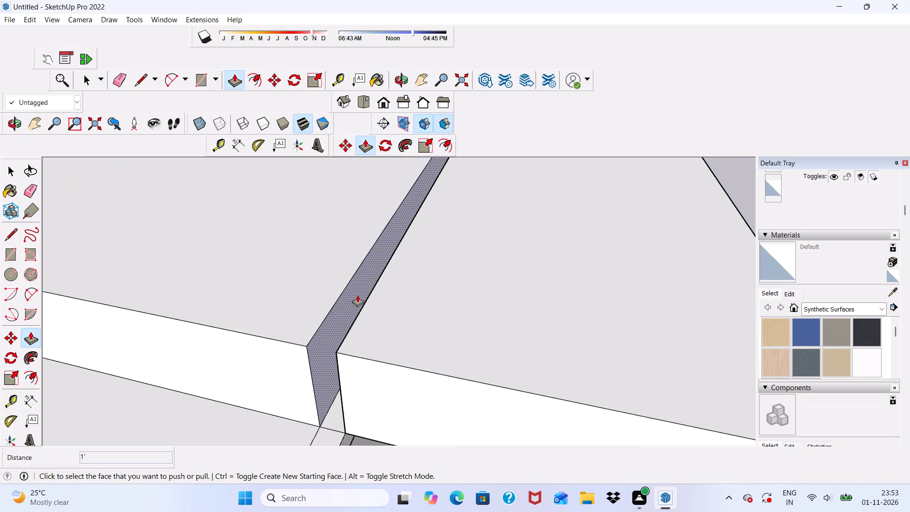
scroll(357, 295, up, 3)
click(354, 295)
click(391, 313)
Pull the raised block's front face out 3", flush with its projecting outer corner piece.
scroll(313, 286, down, 11)
scroll(476, 352, up, 1)
middle_drag(477, 352, 409, 360)
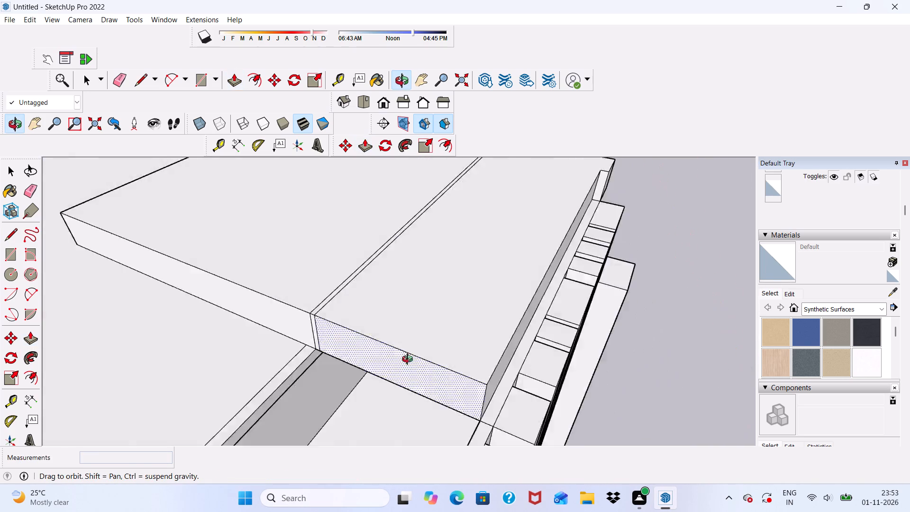
middle_drag(409, 360, 243, 337)
scroll(484, 276, down, 9)
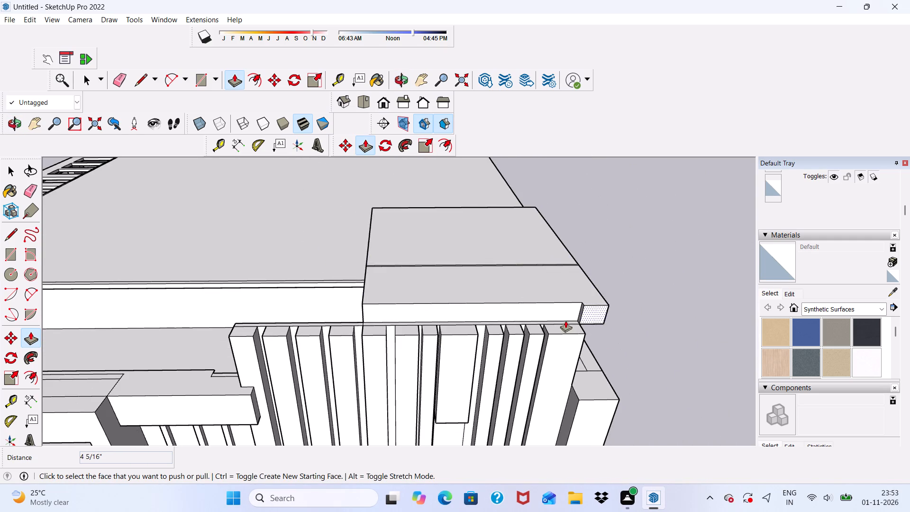
scroll(555, 324, up, 6)
click(537, 300)
click(611, 303)
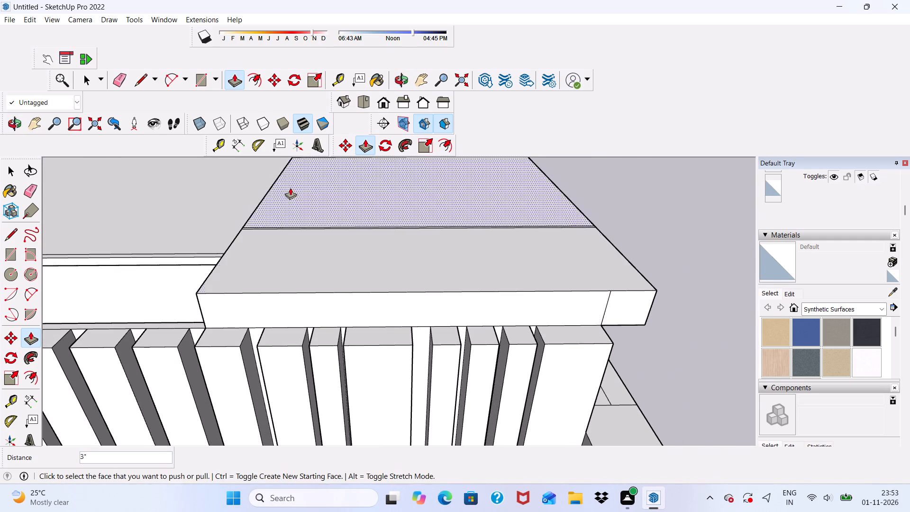
Erase the seam lines on the front, top and both side faces of the raised roof block.
click(119, 80)
scroll(625, 297, up, 2)
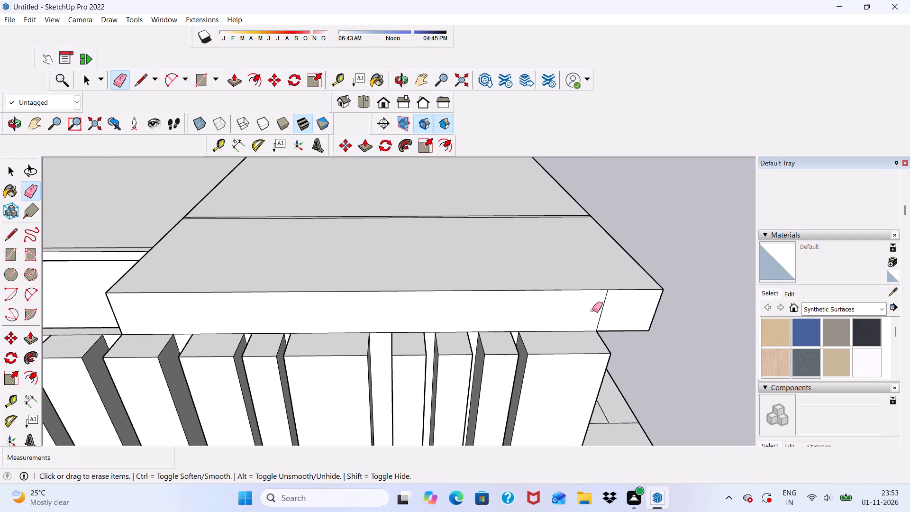
drag(592, 311, 611, 309)
scroll(525, 223, up, 1)
drag(520, 203, 515, 222)
scroll(507, 229, down, 5)
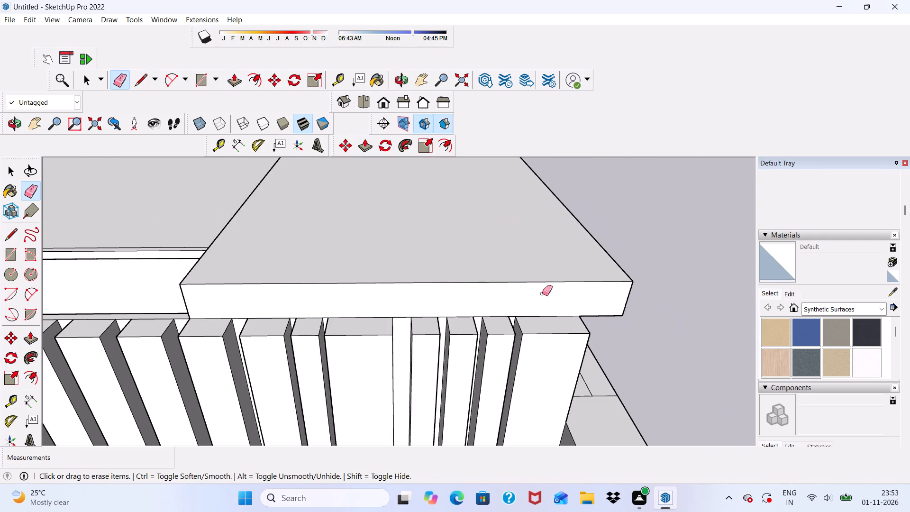
middle_drag(558, 311, 749, 293)
scroll(252, 282, up, 5)
drag(219, 324, 250, 327)
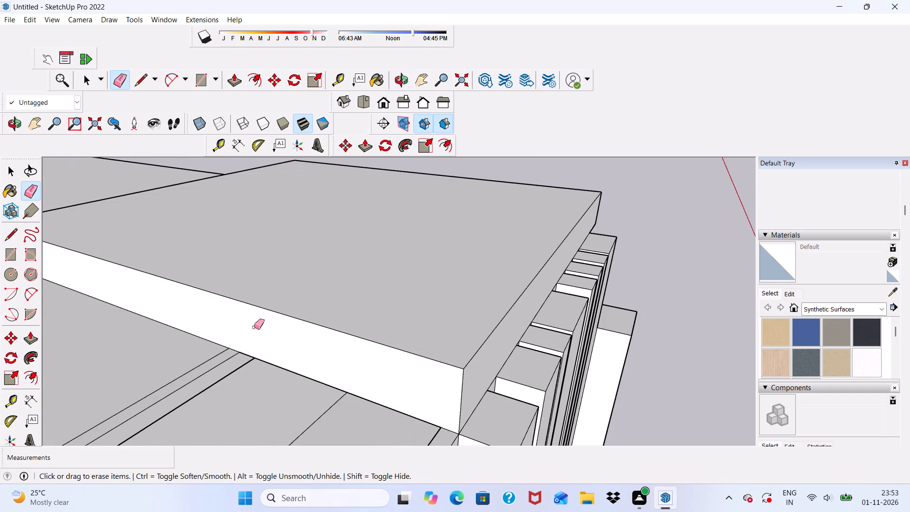
scroll(254, 322, down, 8)
middle_drag(422, 360, 23, 319)
scroll(512, 302, up, 2)
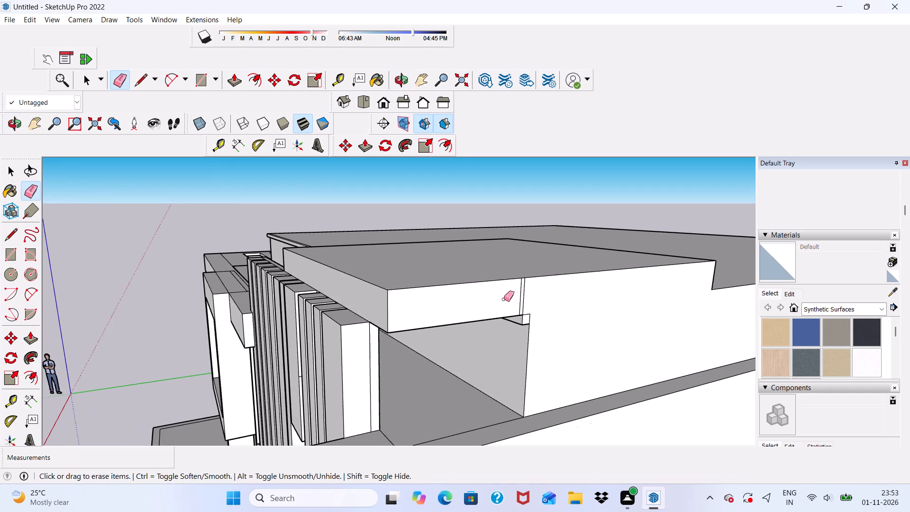
drag(506, 300, 555, 296)
Pull the raised block's front face forward to overhang the vertical fins.
scroll(474, 298, down, 4)
middle_drag(451, 337, 609, 317)
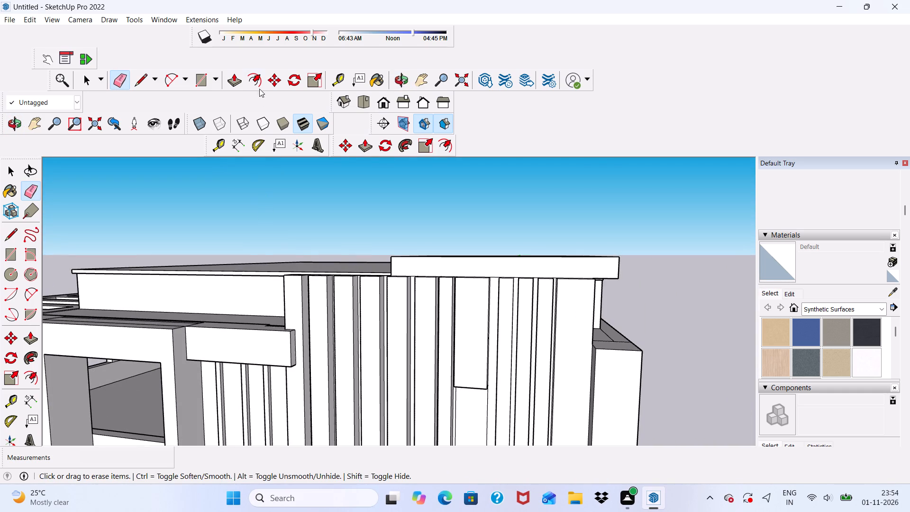
click(231, 79)
scroll(451, 245, up, 3)
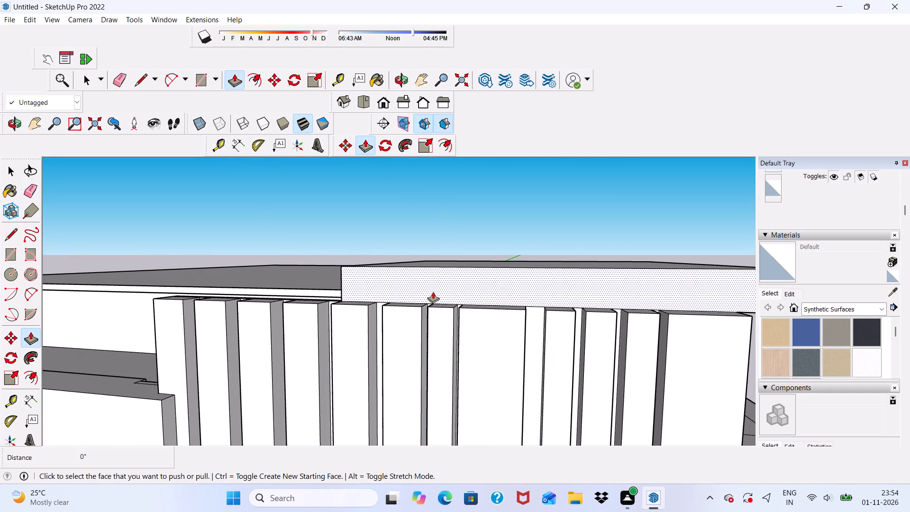
click(433, 292)
click(385, 295)
scroll(373, 241, down, 7)
middle_drag(553, 170, 591, 155)
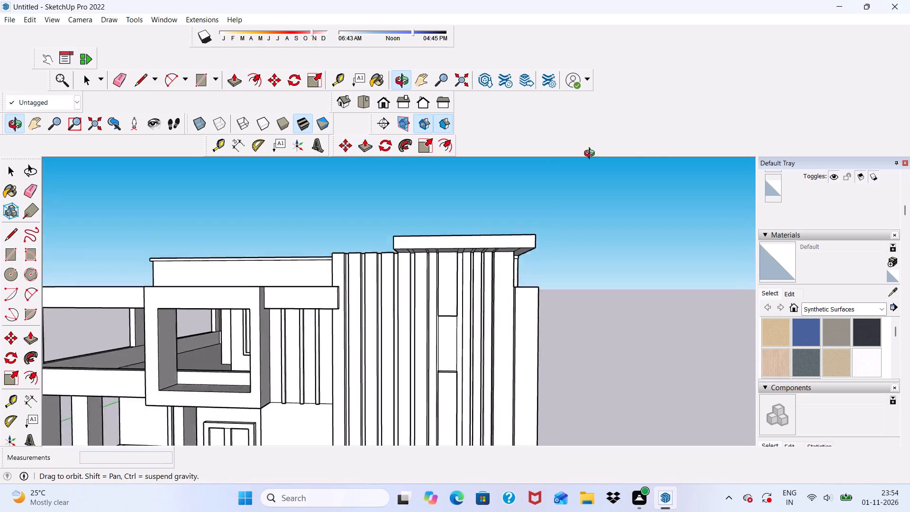
Push the raised roof slab's front face back 1' 4 13/16" to shorten its overhang above the vertical fins.
middle_drag(591, 155, 691, 145)
middle_drag(542, 217, 507, 201)
scroll(490, 231, up, 6)
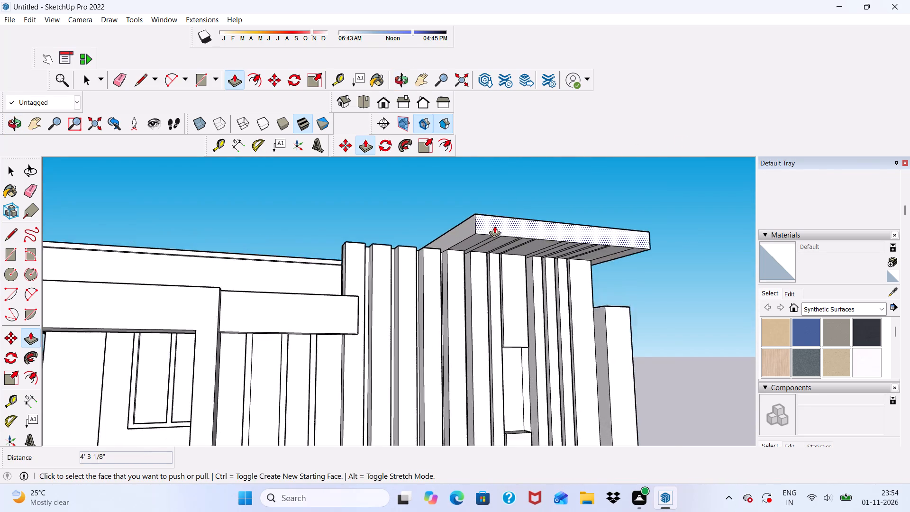
scroll(494, 226, up, 2)
click(494, 225)
click(473, 228)
scroll(469, 240, down, 2)
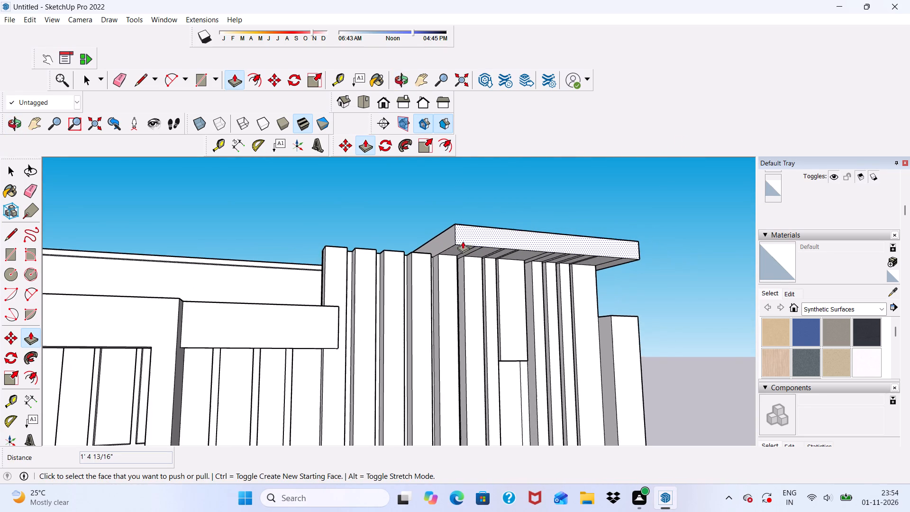
Erase the seam lines across the underside of the raised roof slab's overhang.
scroll(462, 236, up, 1)
middle_drag(462, 236, 443, 240)
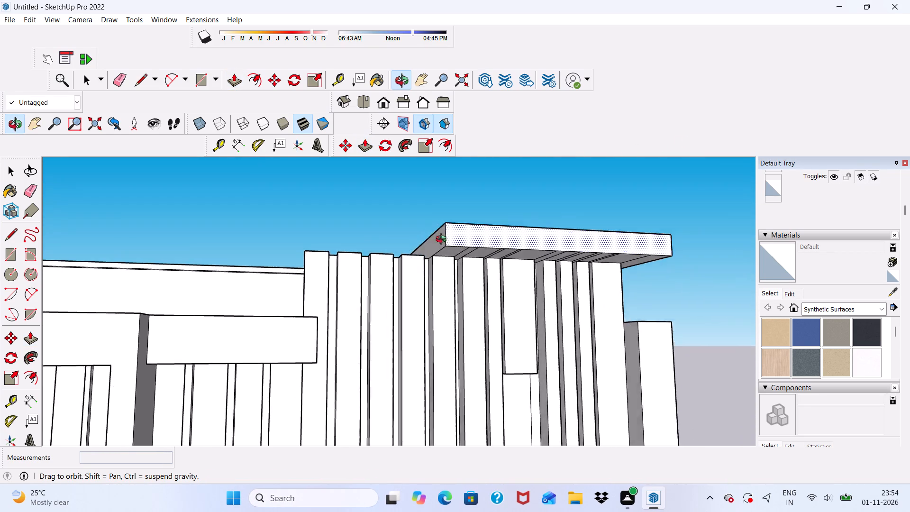
middle_drag(443, 240, 462, 254)
middle_drag(468, 267, 470, 212)
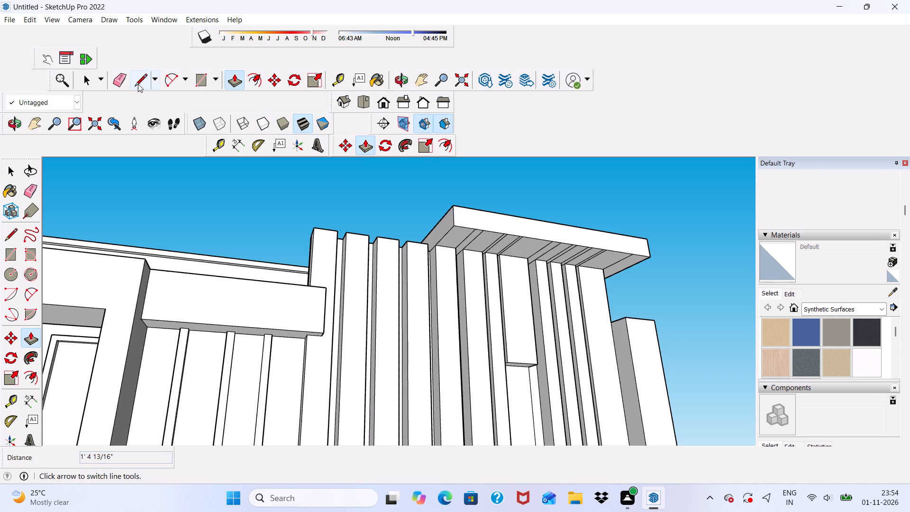
click(115, 84)
scroll(445, 287, up, 5)
scroll(484, 220, up, 2)
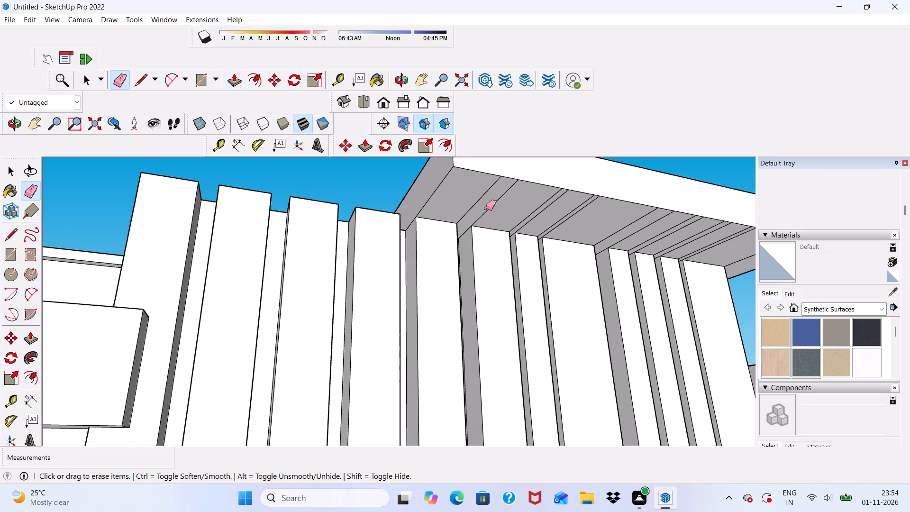
drag(476, 201, 581, 216)
scroll(510, 212, down, 4)
scroll(580, 221, up, 4)
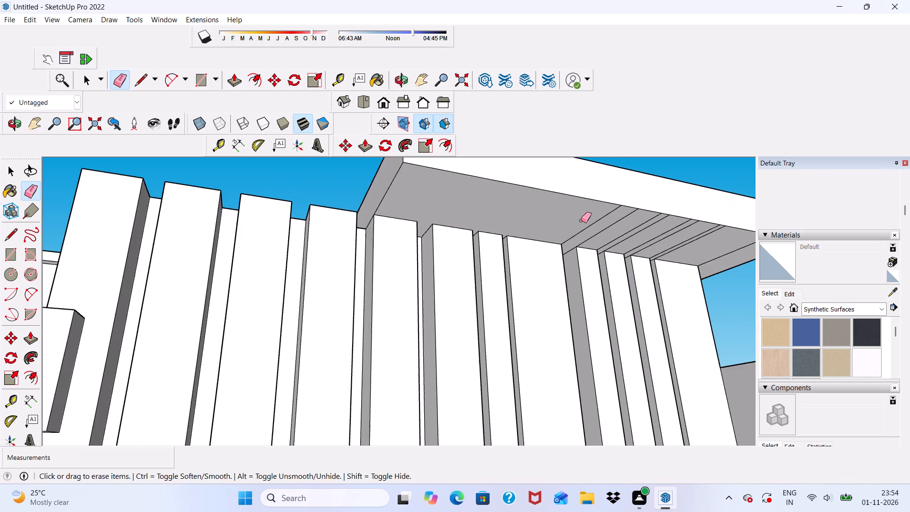
drag(582, 220, 703, 247)
scroll(642, 236, down, 4)
scroll(678, 240, up, 4)
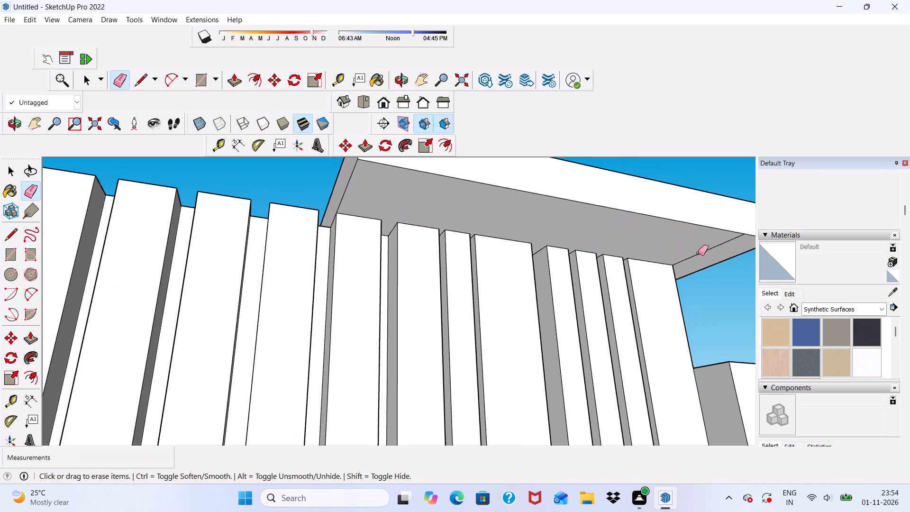
drag(700, 254, 705, 254)
scroll(700, 255, down, 2)
Examine the whole house from the front, from above and from the pergola balcony side.
middle_drag(691, 256, 558, 323)
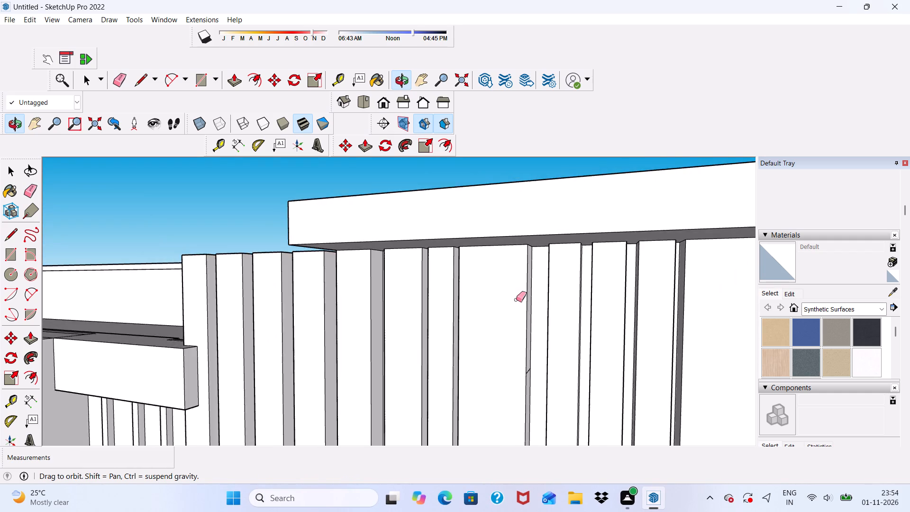
scroll(503, 277, down, 10)
middle_drag(522, 317, 579, 348)
scroll(577, 333, up, 1)
scroll(480, 242, down, 5)
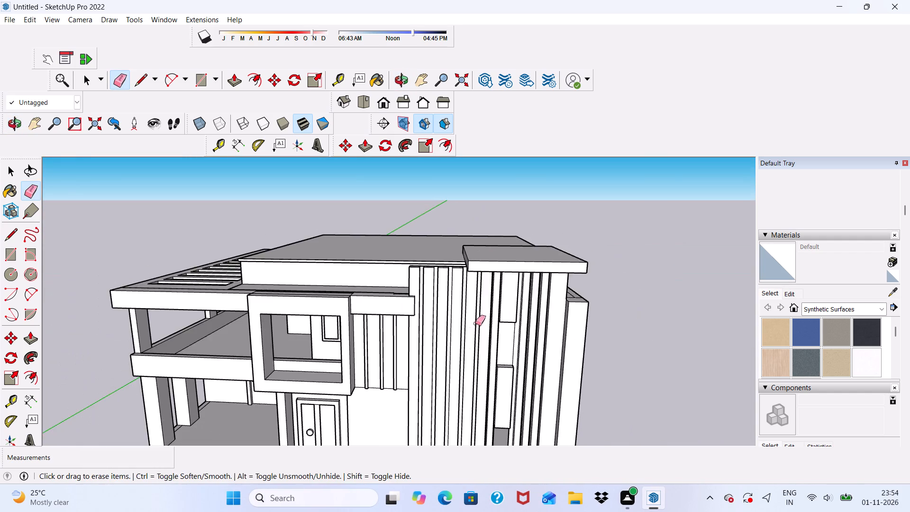
middle_drag(477, 324, 558, 310)
scroll(488, 245, down, 6)
middle_drag(564, 300, 452, 288)
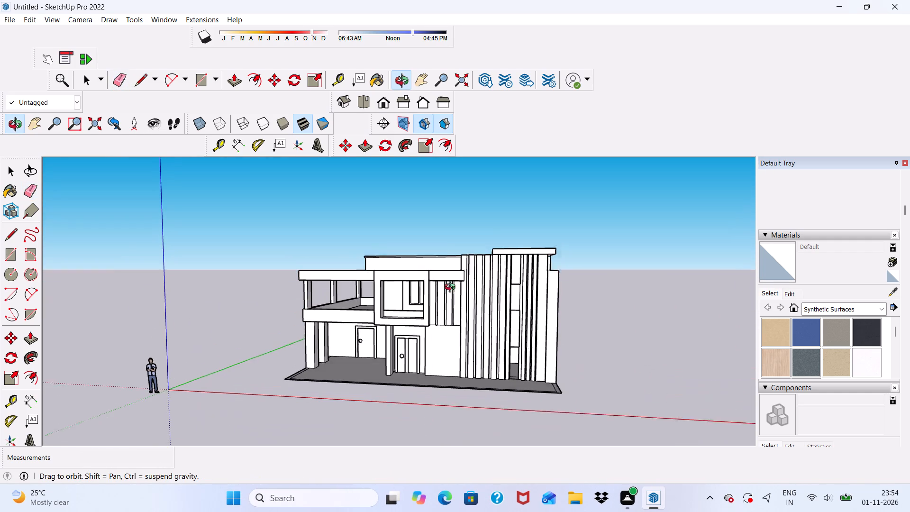
middle_drag(452, 288, 448, 288)
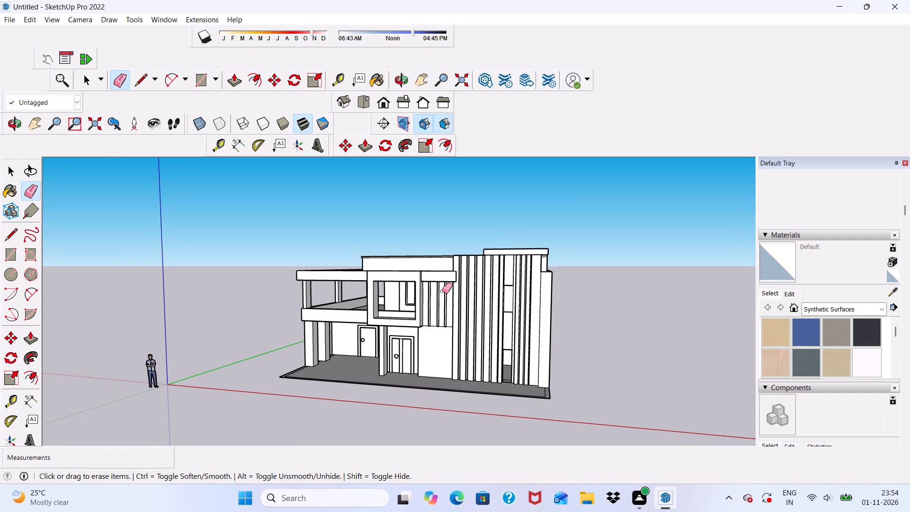
scroll(400, 311, down, 1)
middle_drag(369, 331, 352, 445)
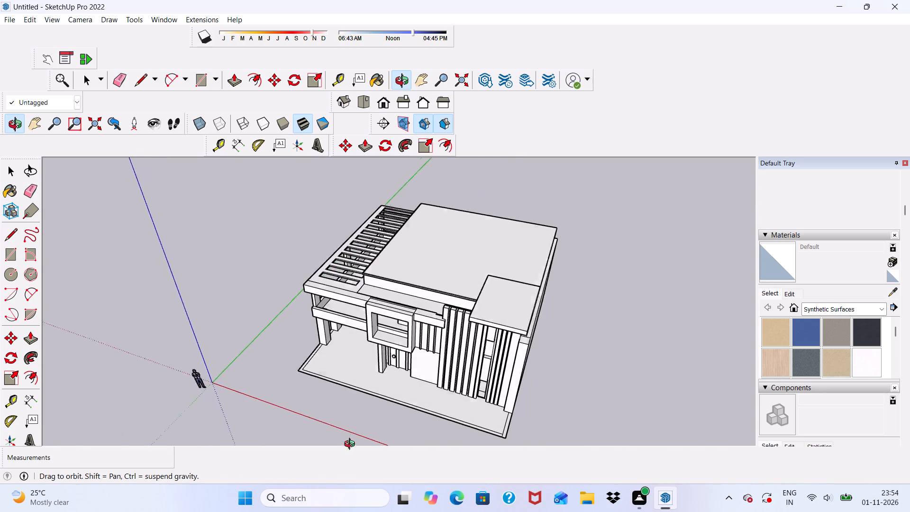
middle_drag(352, 445, 352, 449)
scroll(335, 311, up, 6)
middle_drag(282, 368, 424, 288)
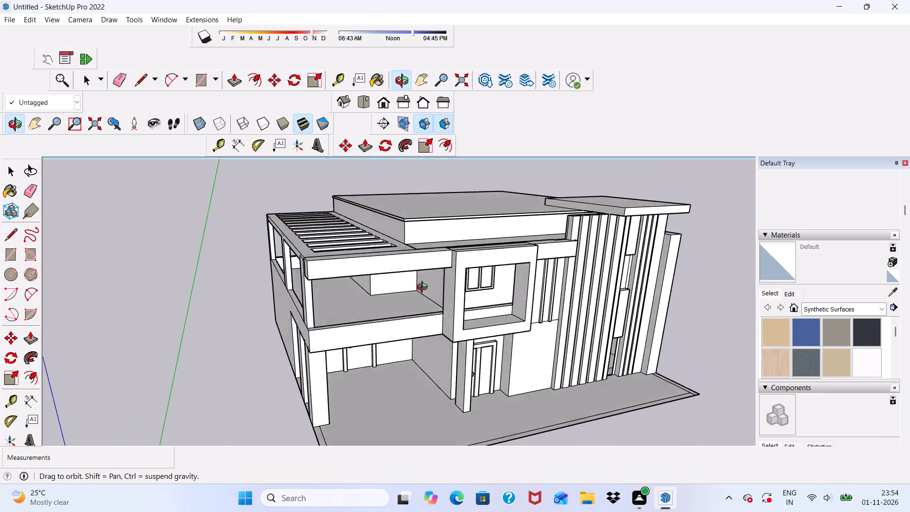
middle_drag(424, 288, 482, 272)
Pull the balcony's side edge strip between the middle and front columns up 3' as a parapet.
scroll(370, 333, up, 4)
middle_drag(315, 319, 340, 366)
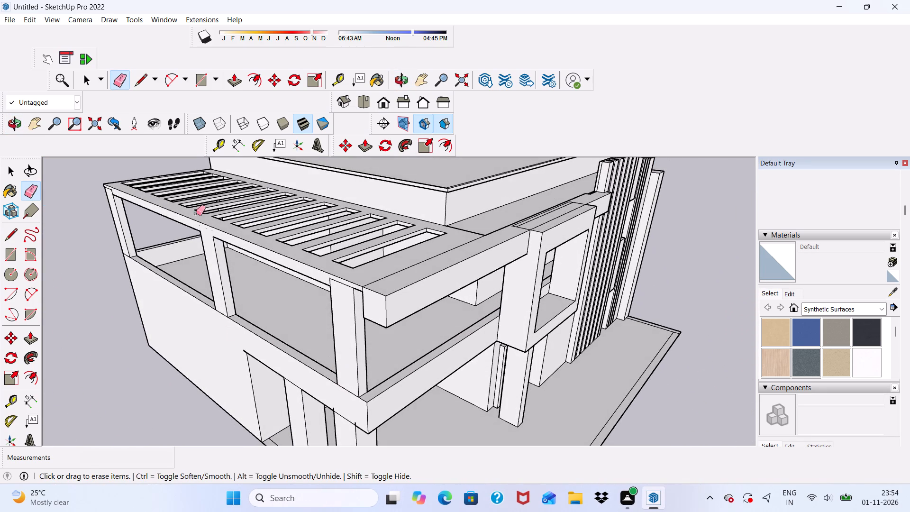
click(234, 77)
scroll(259, 266, up, 4)
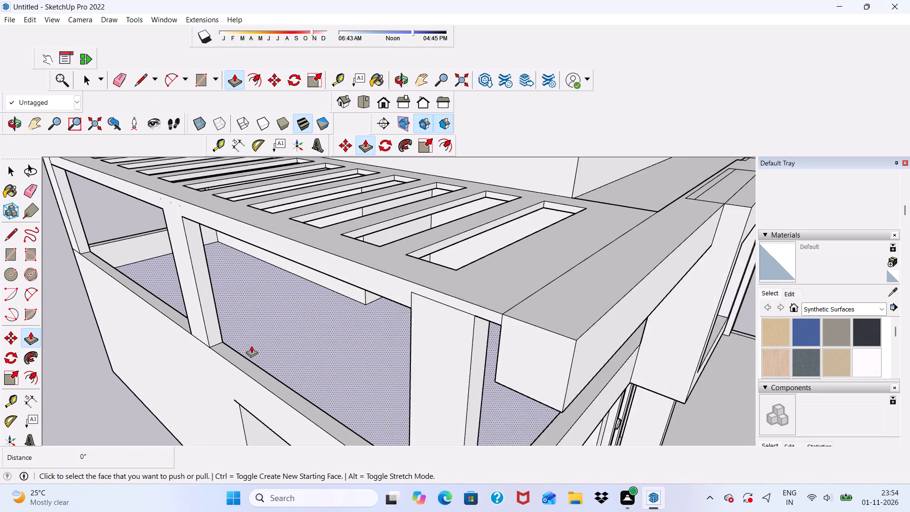
click(224, 373)
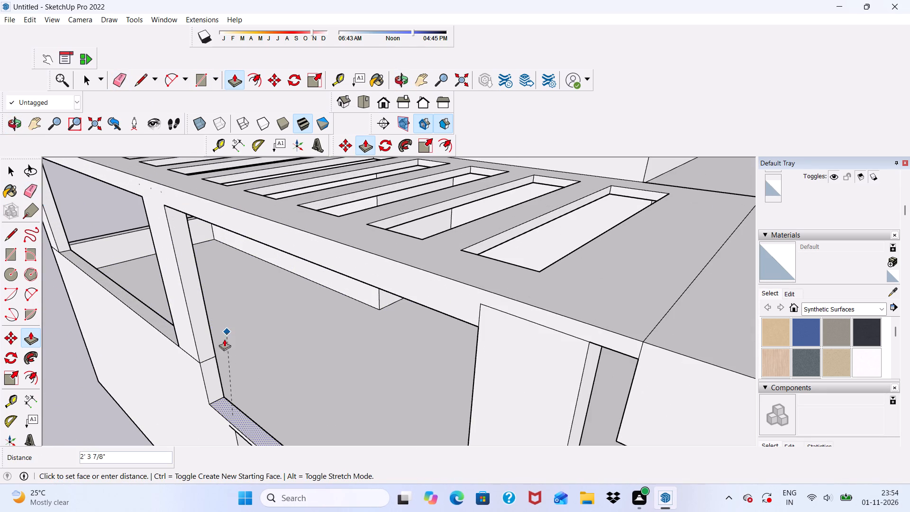
scroll(214, 355, down, 2)
scroll(154, 350, down, 3)
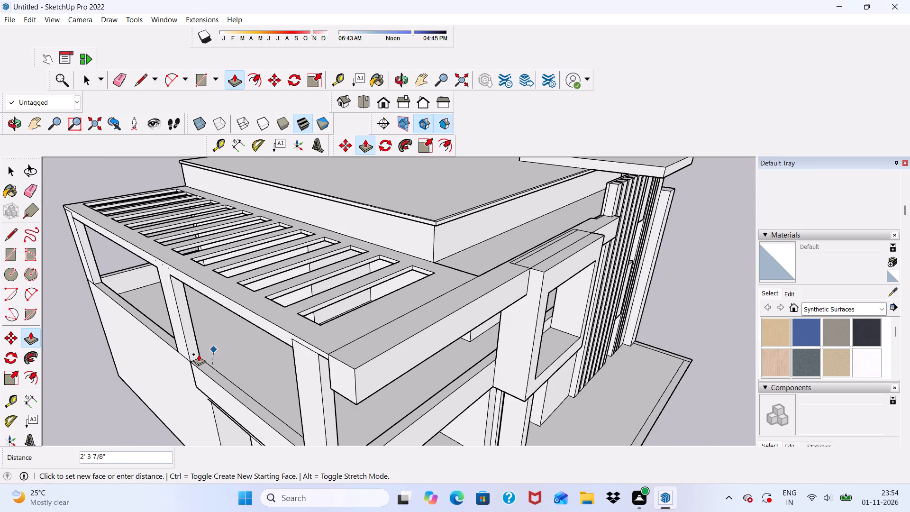
scroll(205, 358, up, 5)
scroll(206, 367, down, 2)
middle_drag(227, 369, 228, 369)
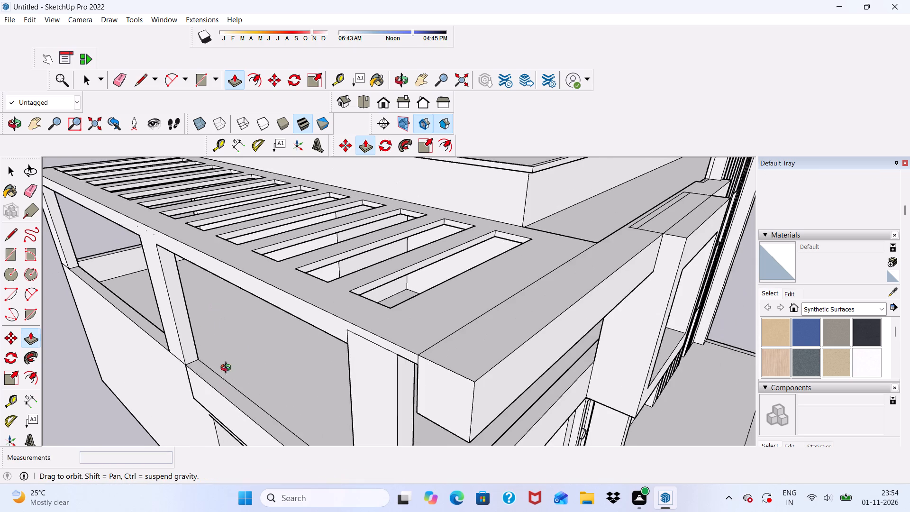
middle_drag(228, 369, 389, 308)
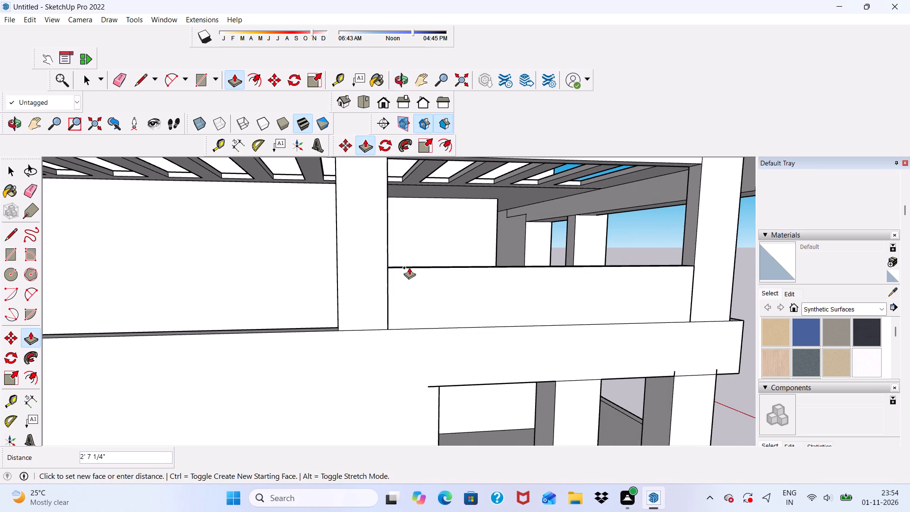
text(3')
key(Return)
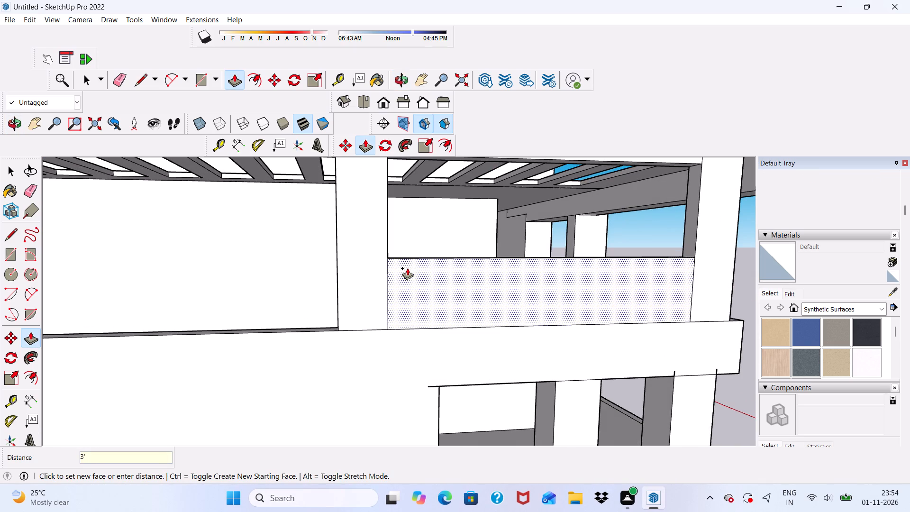
Pull up the balcony's side edge strip between the middle and rear columns to the adjacent parapet's 3' height.
scroll(407, 248, down, 6)
middle_drag(461, 260, 515, 280)
scroll(447, 294, up, 7)
middle_drag(441, 305, 438, 337)
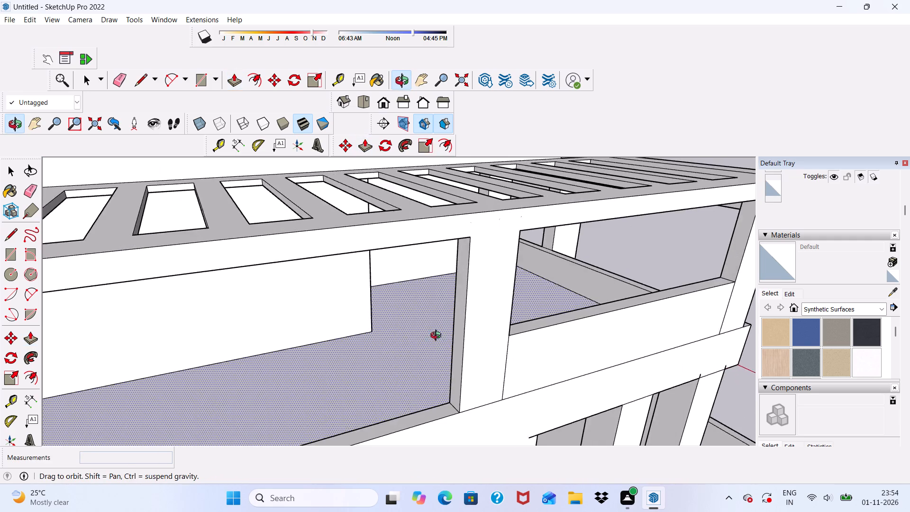
scroll(431, 332, up, 3)
scroll(440, 300, down, 5)
scroll(424, 378, up, 5)
click(425, 399)
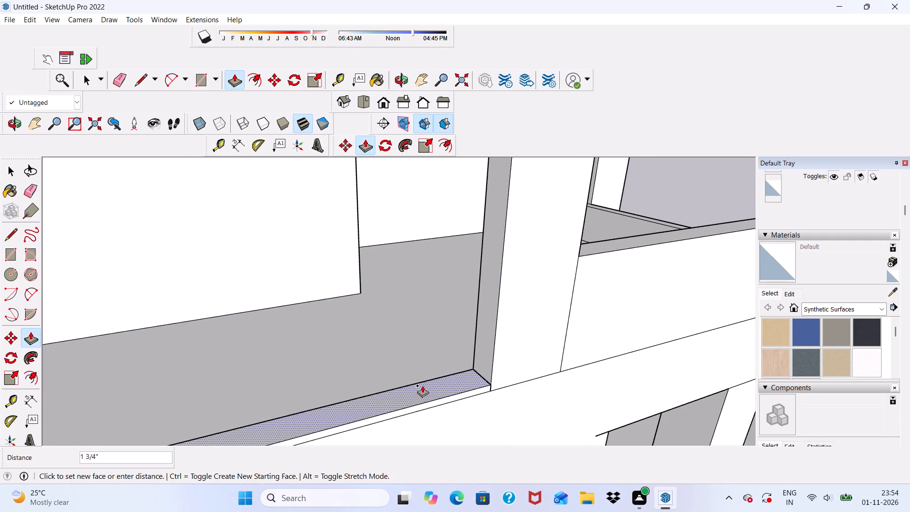
scroll(427, 342, down, 2)
click(573, 264)
Pull up the edge strip at the balcony's rear end to match the height of the side parapet.
scroll(572, 264, down, 5)
middle_drag(546, 282, 491, 213)
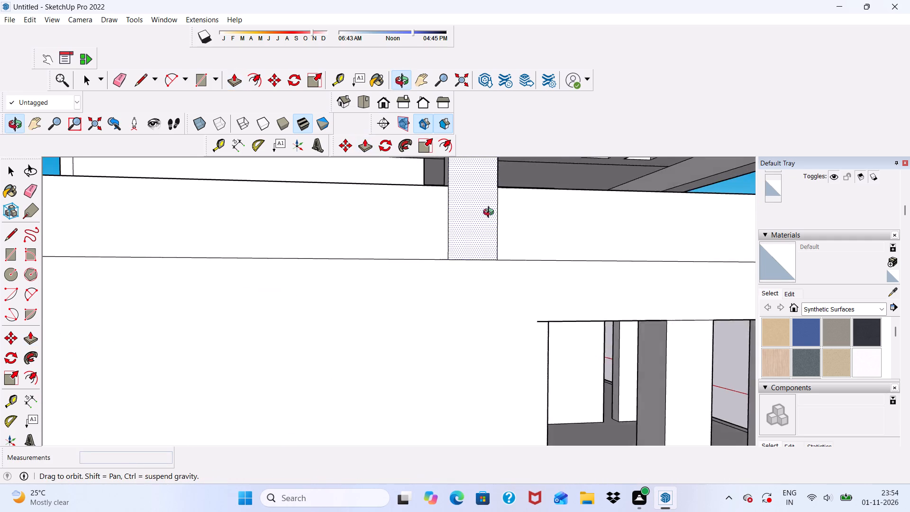
middle_drag(491, 213, 485, 225)
scroll(443, 246, down, 7)
middle_drag(565, 253, 733, 269)
middle_drag(265, 280, 318, 315)
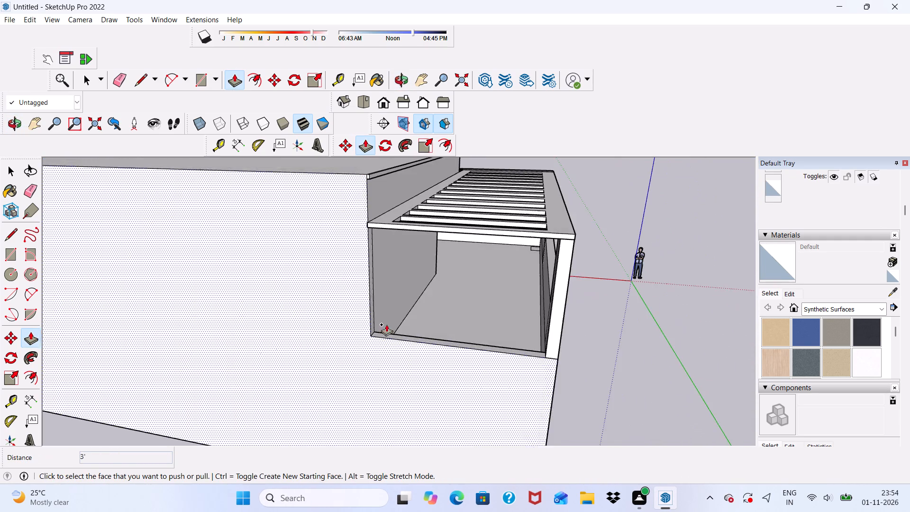
scroll(496, 340, up, 5)
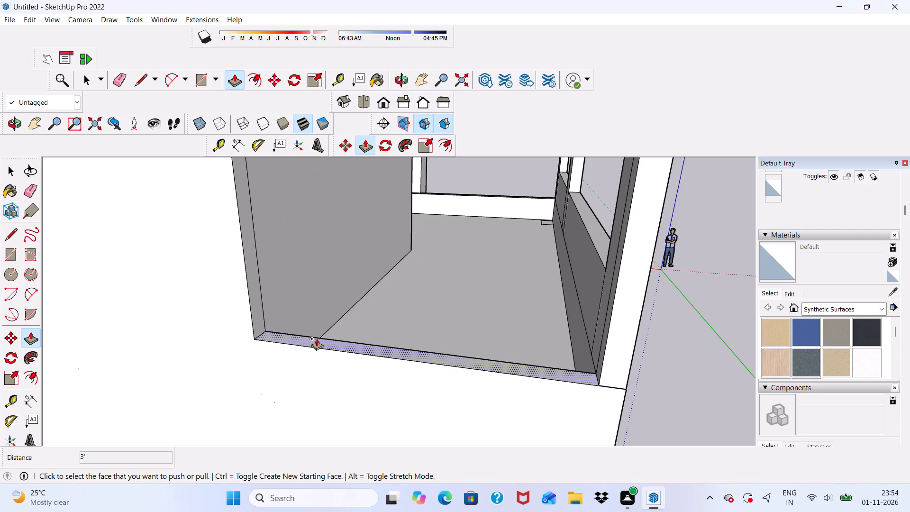
click(317, 338)
scroll(353, 310, down, 3)
middle_drag(580, 266, 406, 267)
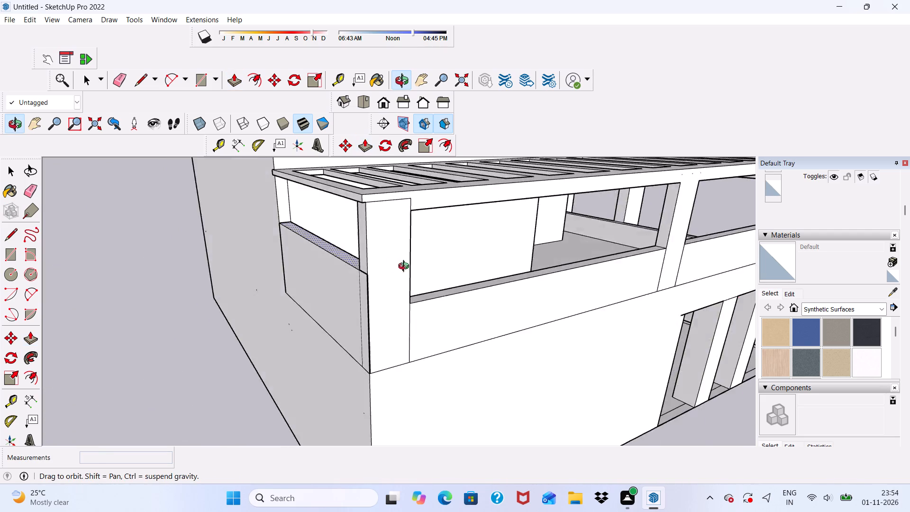
middle_drag(406, 267, 394, 267)
scroll(383, 300, up, 2)
click(373, 297)
Erase the seam lines on the rear wall below the new parapet and at the balcony's corner column.
scroll(413, 287, down, 4)
middle_drag(459, 294, 541, 279)
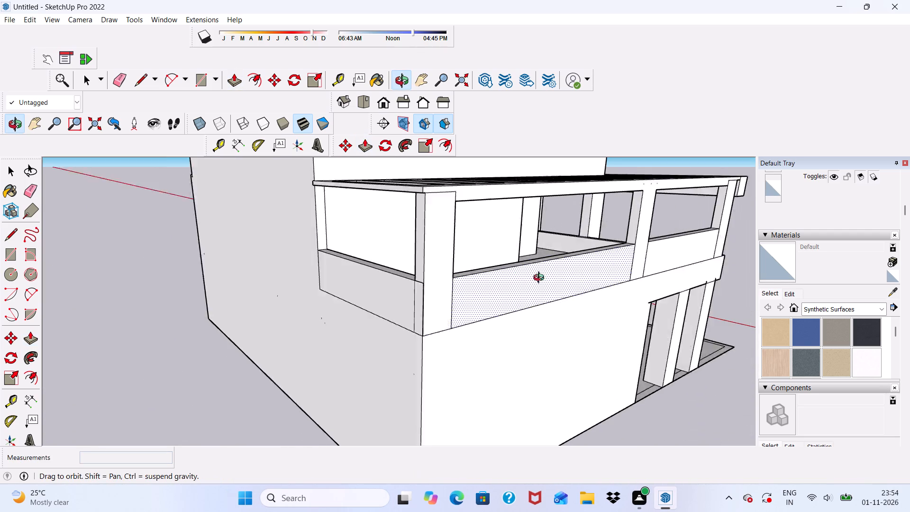
middle_drag(541, 279, 553, 279)
click(113, 76)
scroll(340, 301, up, 1)
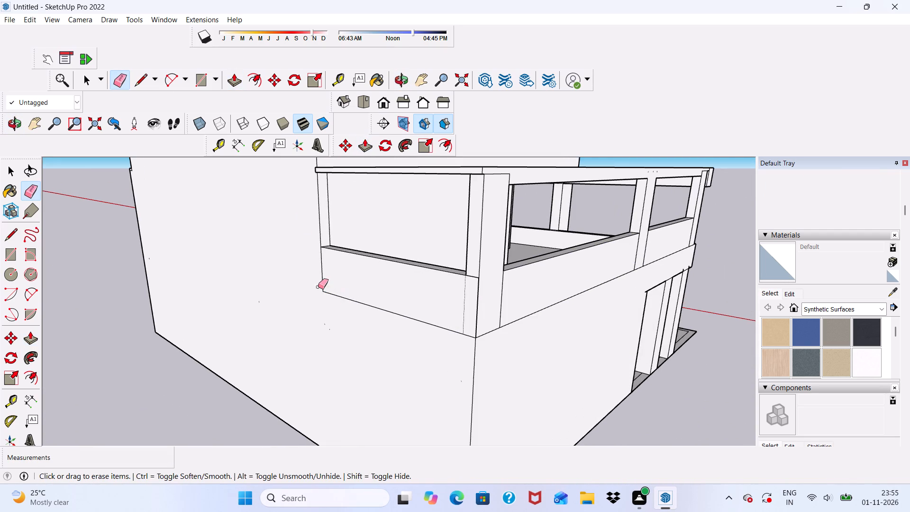
drag(311, 280, 389, 307)
drag(255, 291, 266, 324)
drag(259, 282, 269, 315)
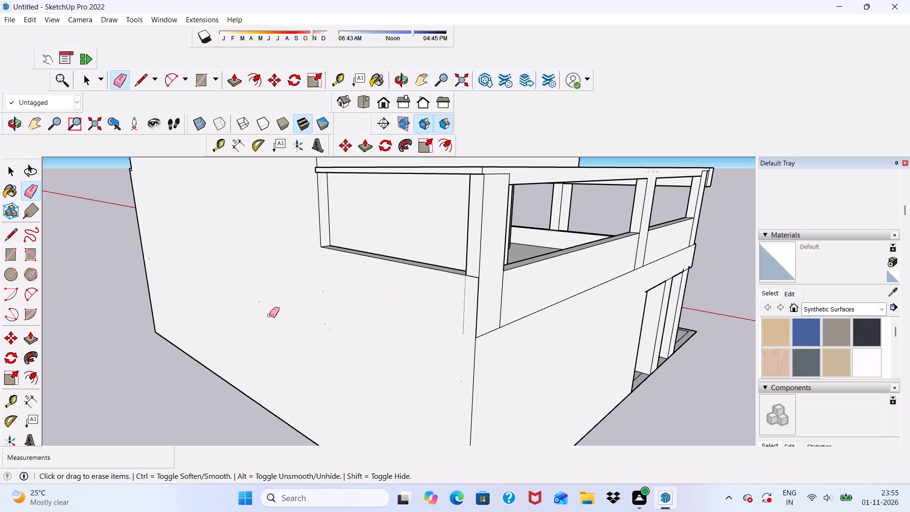
drag(269, 315, 270, 321)
drag(259, 296, 271, 319)
scroll(289, 267, down, 4)
middle_drag(423, 322, 481, 308)
scroll(472, 262, up, 4)
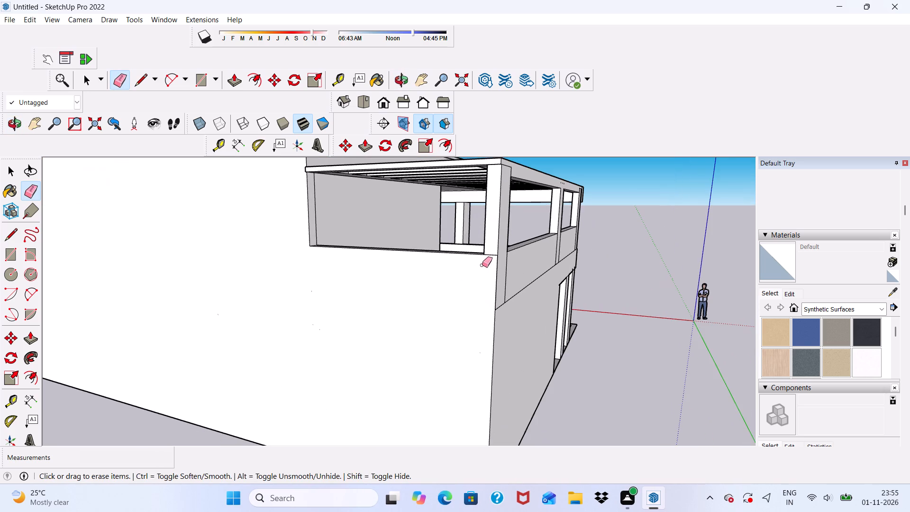
drag(485, 267, 488, 275)
Erase the seam lines on the long side wall beneath the rear parapet and beside the rear corner column.
middle_drag(538, 296, 453, 304)
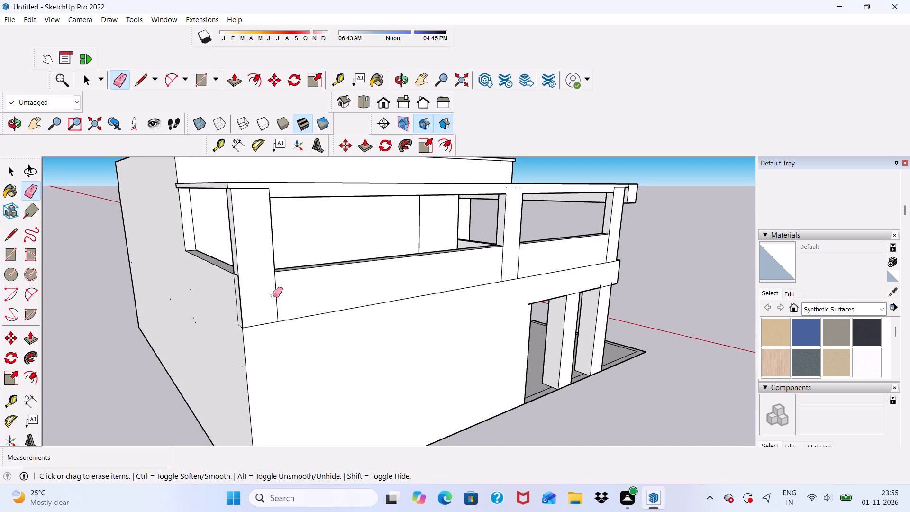
drag(273, 296, 276, 307)
drag(278, 315, 282, 321)
middle_drag(363, 315, 176, 336)
scroll(183, 291, up, 4)
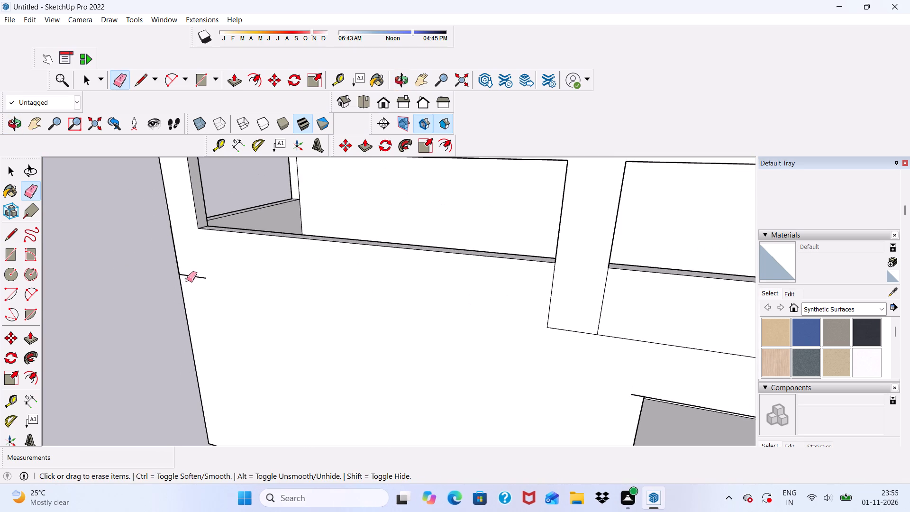
drag(192, 271, 192, 278)
Erase the seam lines outlining the middle column's base on the outer face of the long side wall.
scroll(190, 277, down, 5)
middle_drag(337, 322, 342, 311)
scroll(417, 303, up, 4)
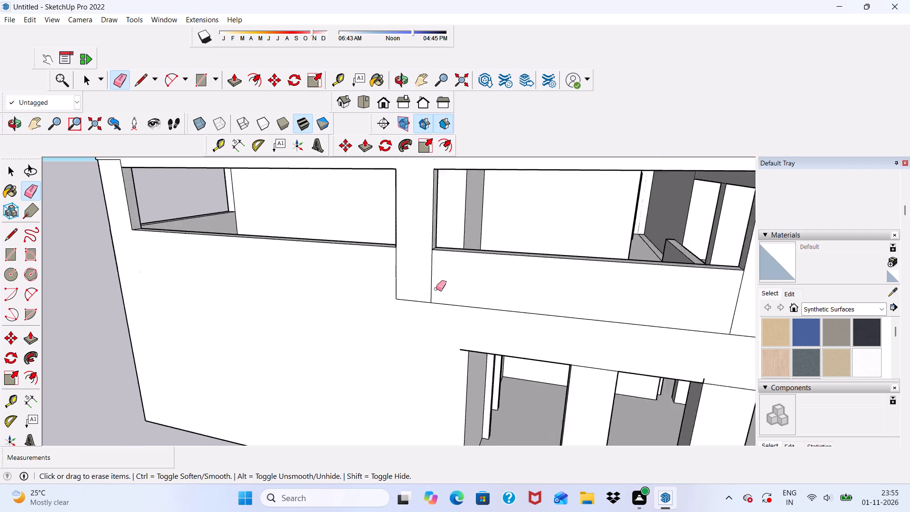
scroll(436, 289, up, 1)
drag(378, 284, 431, 272)
click(431, 272)
middle_drag(425, 287, 435, 293)
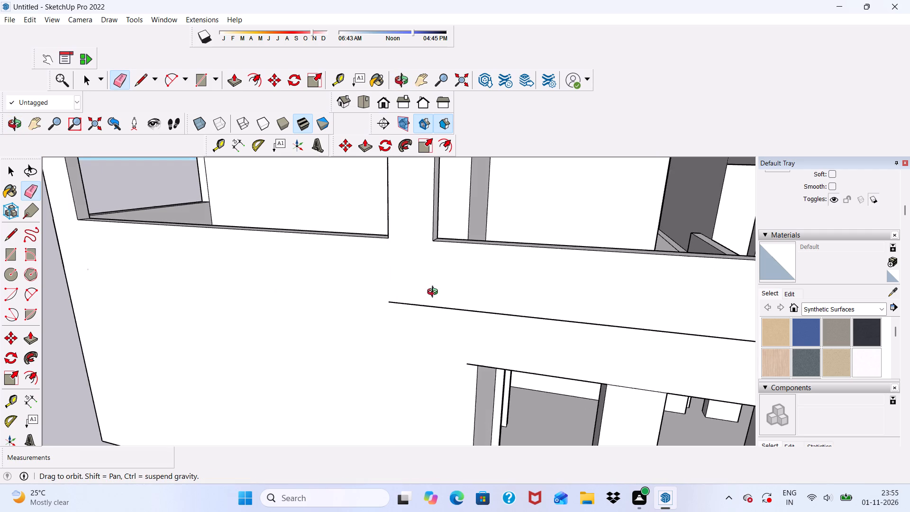
middle_drag(435, 293, 570, 316)
scroll(586, 319, up, 3)
drag(568, 289, 564, 314)
scroll(499, 295, down, 4)
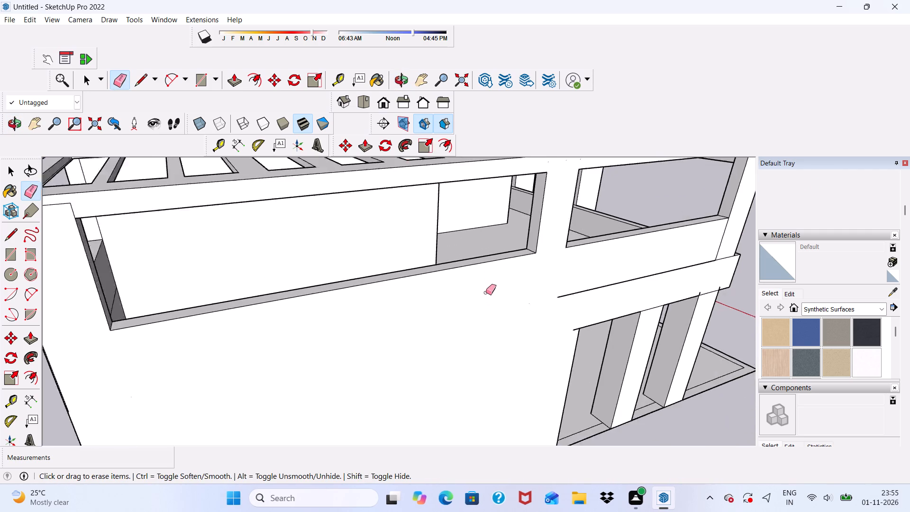
Erase the horizontal seam between the middle and front columns and the front corner column's outline on the side wall's outer face.
scroll(486, 293, down, 2)
middle_drag(540, 295, 453, 286)
drag(535, 304, 507, 325)
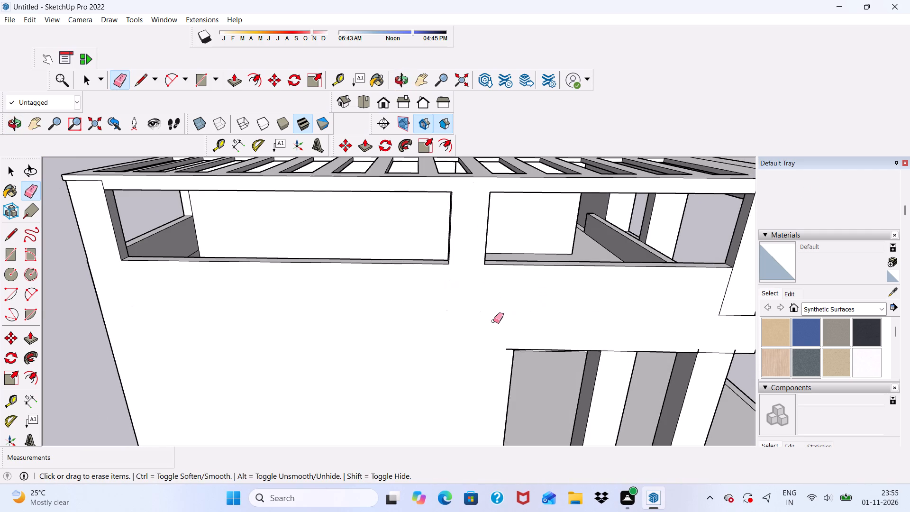
scroll(440, 266, down, 7)
scroll(576, 309, up, 10)
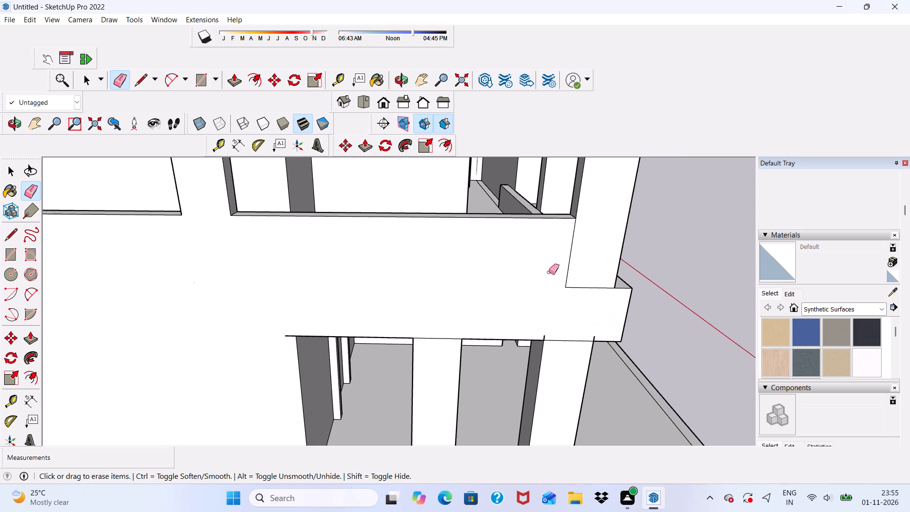
drag(563, 267, 578, 302)
scroll(583, 299, down, 1)
Erase the floor-level seam lines and the middle column's outline on the inner face of the balcony's side parapet.
middle_drag(583, 299, 294, 281)
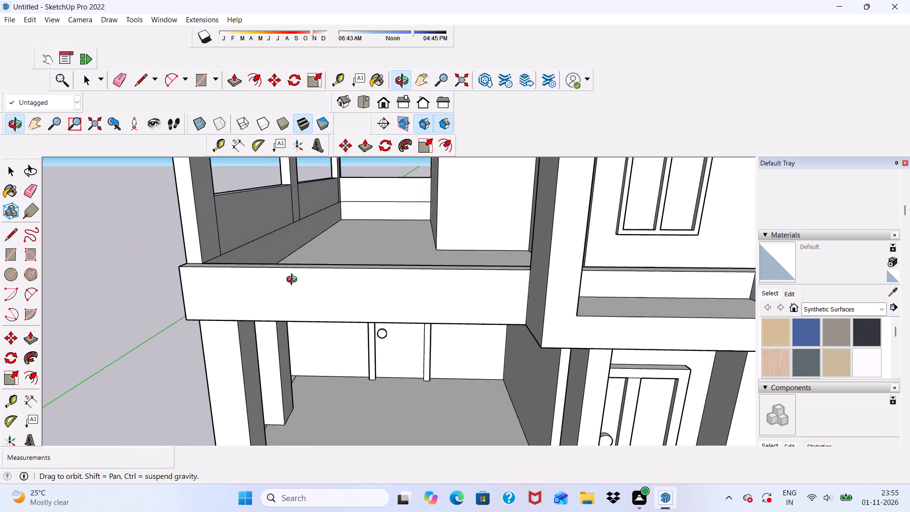
middle_drag(294, 281, 293, 281)
scroll(298, 296, down, 4)
middle_drag(356, 321, 334, 304)
scroll(299, 238, up, 6)
drag(285, 245, 285, 246)
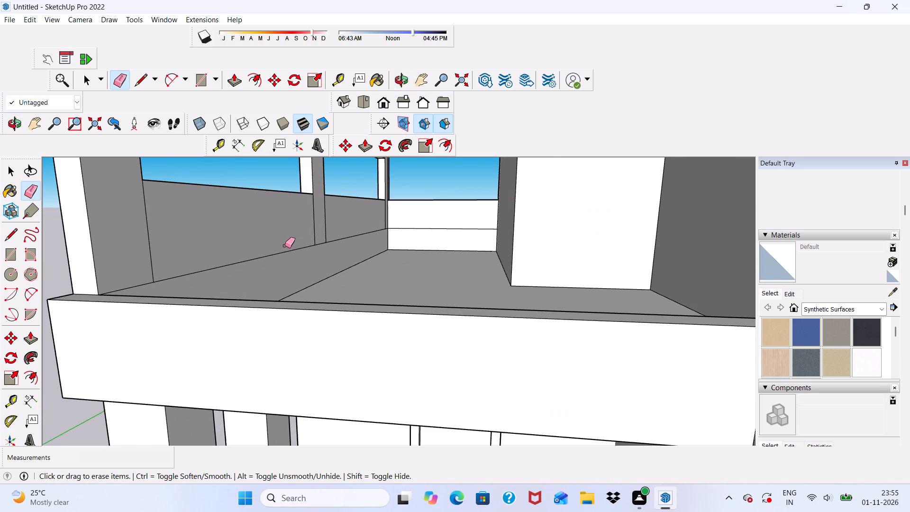
drag(285, 246, 288, 263)
drag(358, 232, 357, 244)
scroll(328, 226, up, 2)
drag(293, 220, 330, 206)
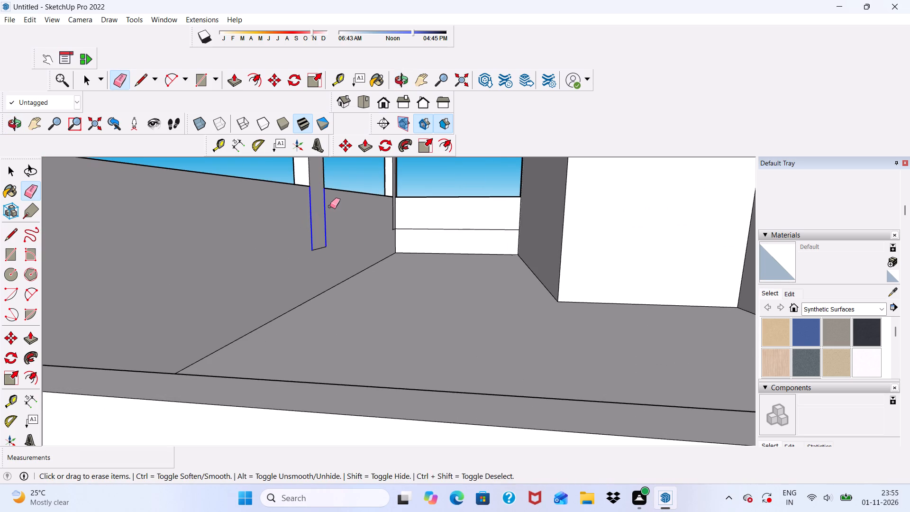
drag(330, 206, 330, 206)
drag(324, 229, 319, 253)
Erase the seams on the inner face of the rear parapet and around the rear corner column's base.
scroll(319, 241, down, 4)
scroll(407, 207, up, 10)
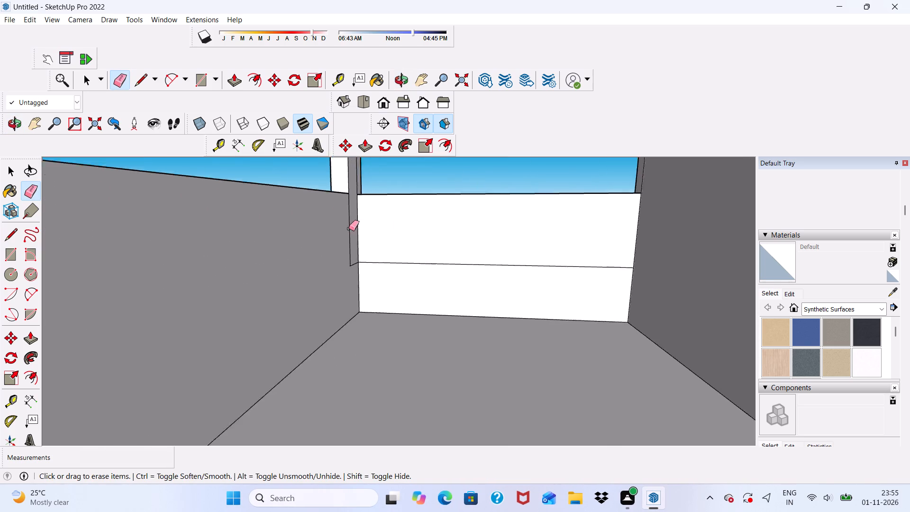
drag(344, 223, 353, 229)
drag(380, 247, 387, 263)
drag(354, 263, 353, 266)
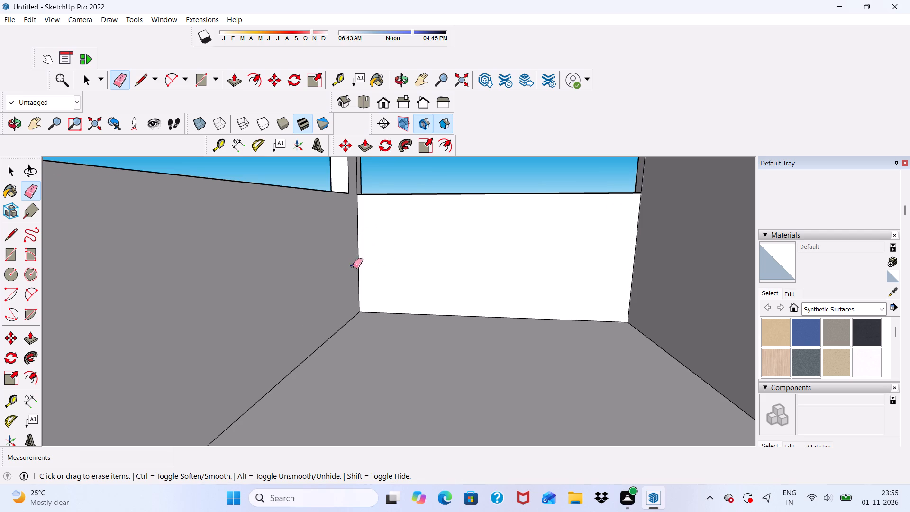
drag(353, 266, 355, 274)
Erase the seam lines where the front corner column meets the inner face of the side parapet.
scroll(358, 251, down, 9)
middle_drag(451, 292, 435, 291)
scroll(361, 265, down, 5)
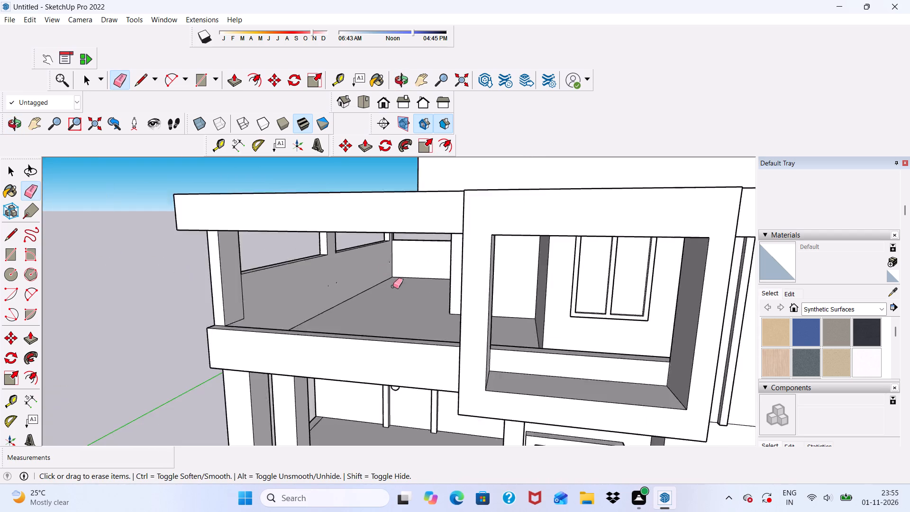
scroll(288, 279, up, 4)
drag(255, 294, 256, 331)
double_click(256, 331)
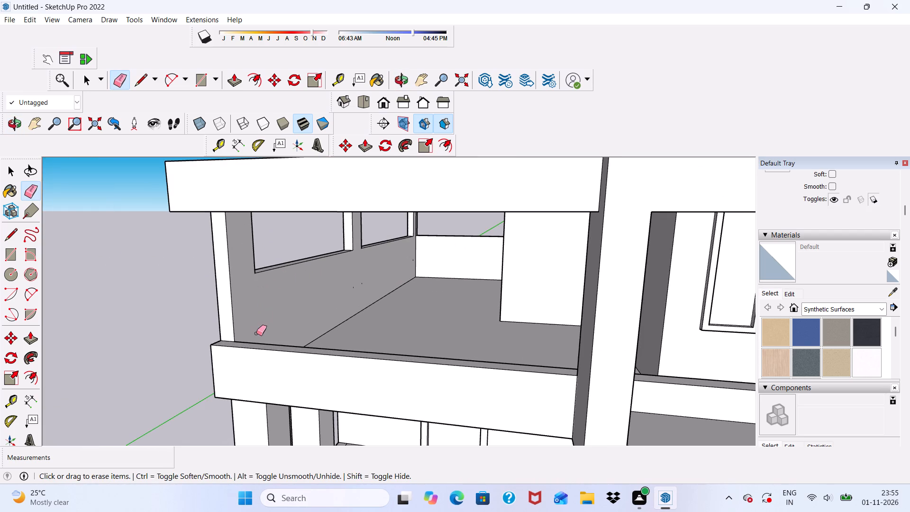
Erase the short seam at the top of the front corner column on the outer side of the pergola beam.
middle_drag(251, 331, 757, 335)
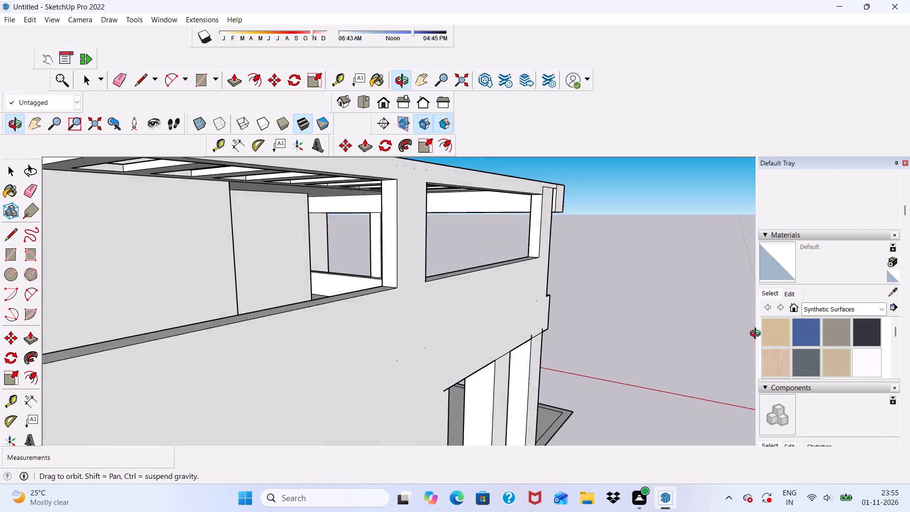
middle_drag(757, 335, 740, 343)
scroll(591, 221, up, 4)
drag(529, 161, 531, 170)
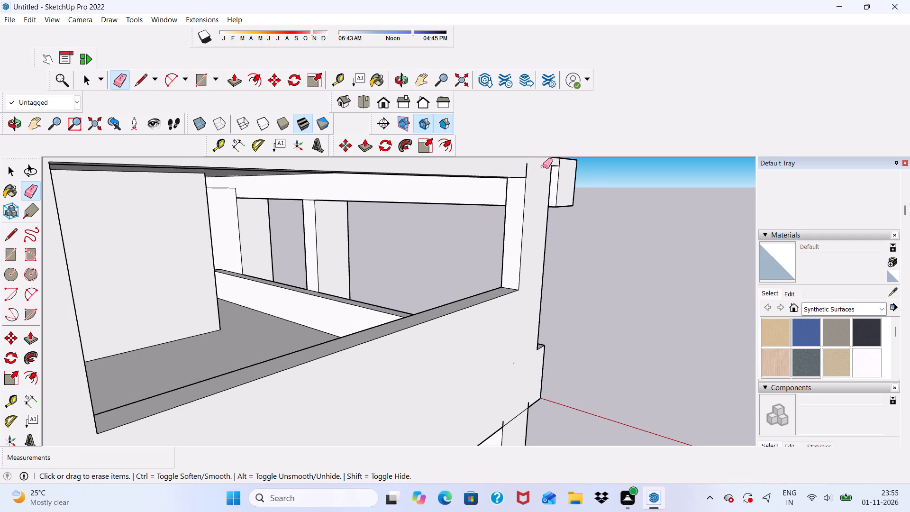
drag(525, 168, 531, 167)
Push/Pull the recessed end face of the front roof beam outward by 8 11/16" toward the side wall's outer face.
middle_drag(543, 173, 622, 141)
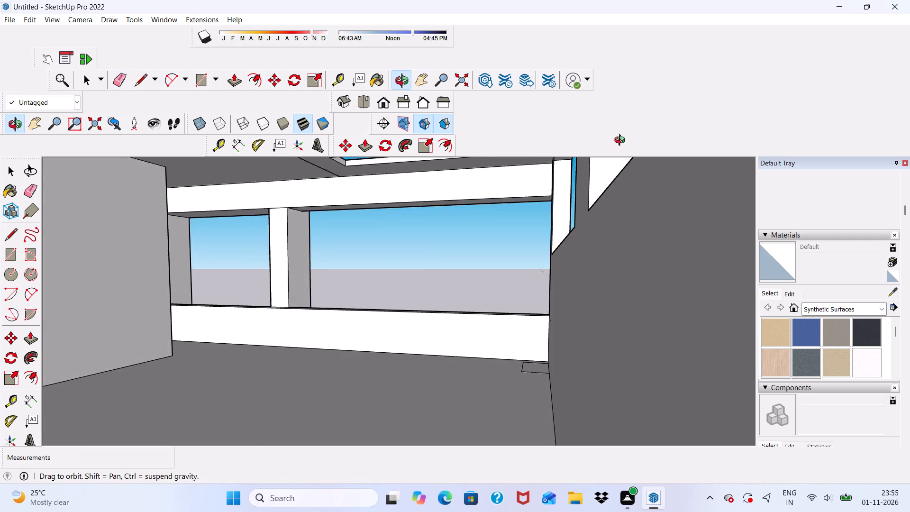
middle_drag(622, 141, 403, 189)
scroll(409, 192, up, 4)
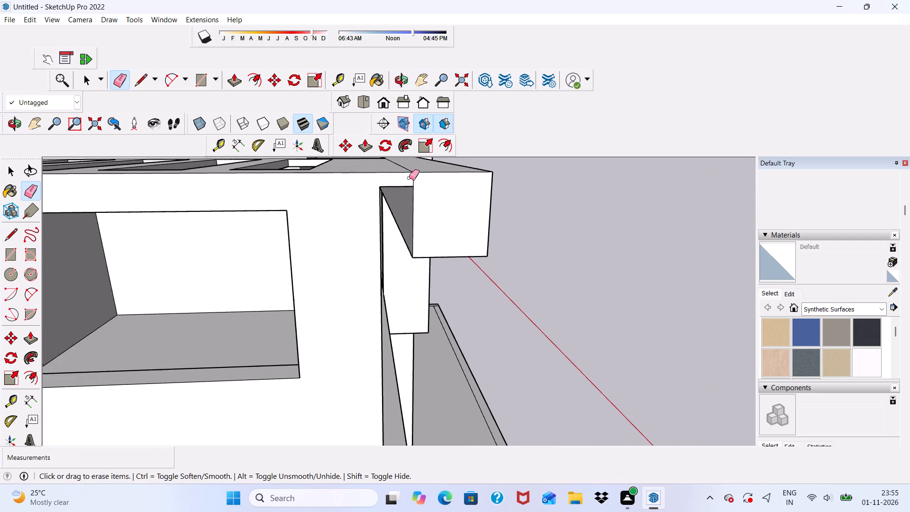
scroll(409, 182, down, 4)
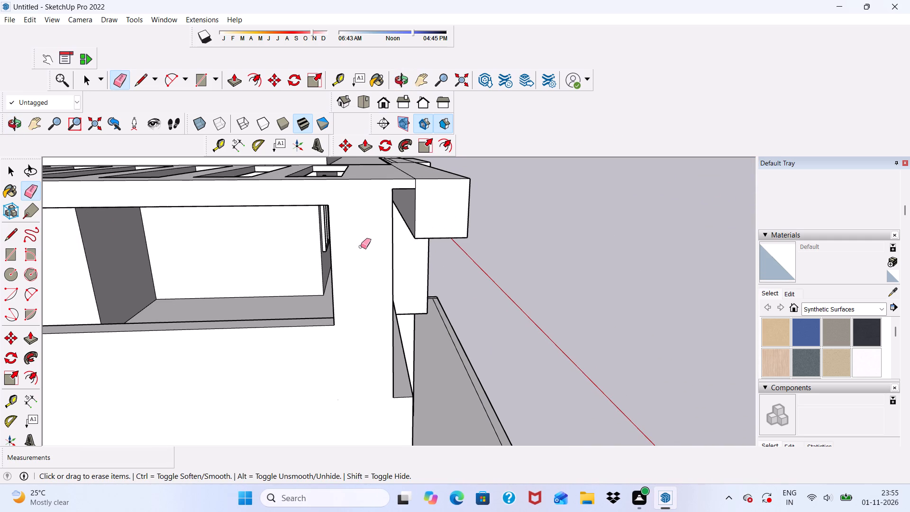
scroll(358, 248, down, 2)
middle_drag(319, 267, 374, 264)
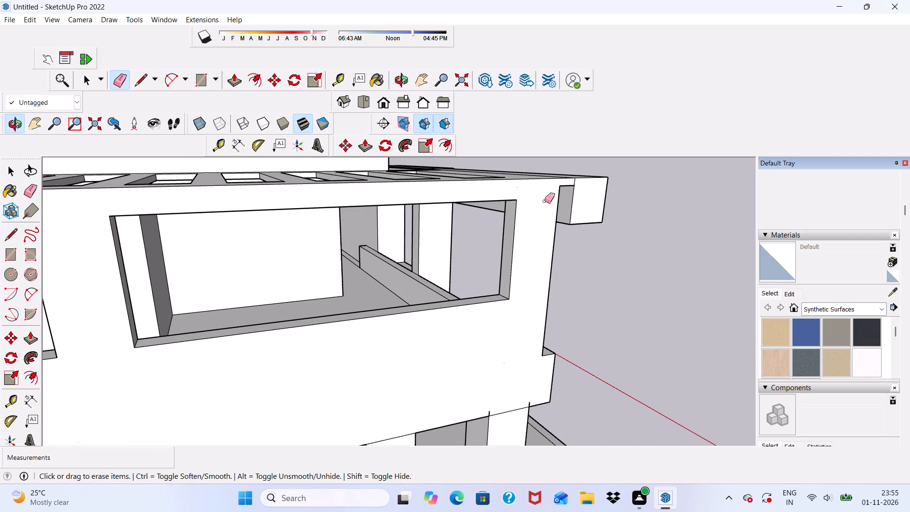
click(233, 75)
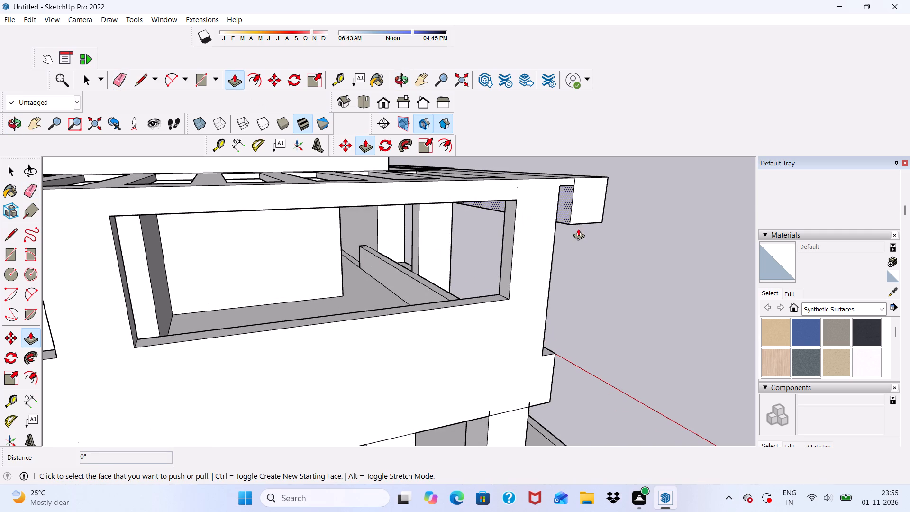
scroll(582, 205, up, 4)
click(561, 192)
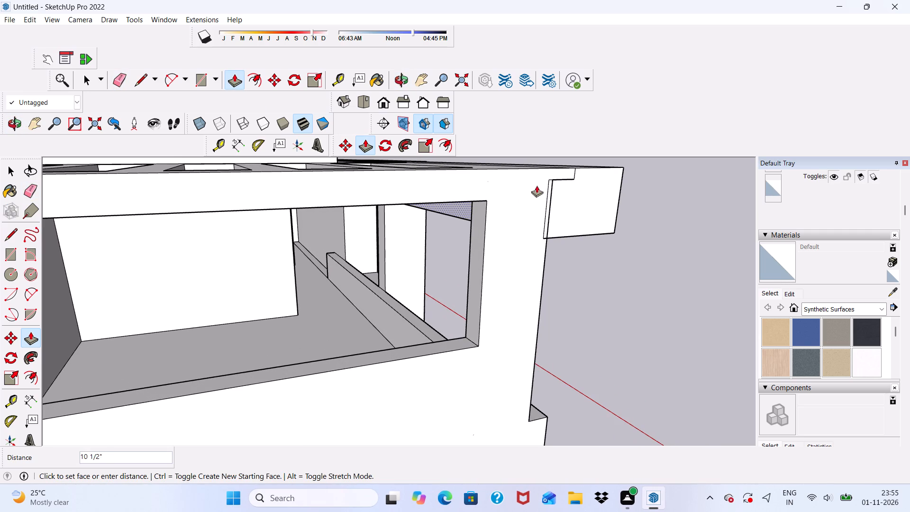
click(542, 175)
scroll(547, 186, down, 1)
scroll(555, 194, up, 4)
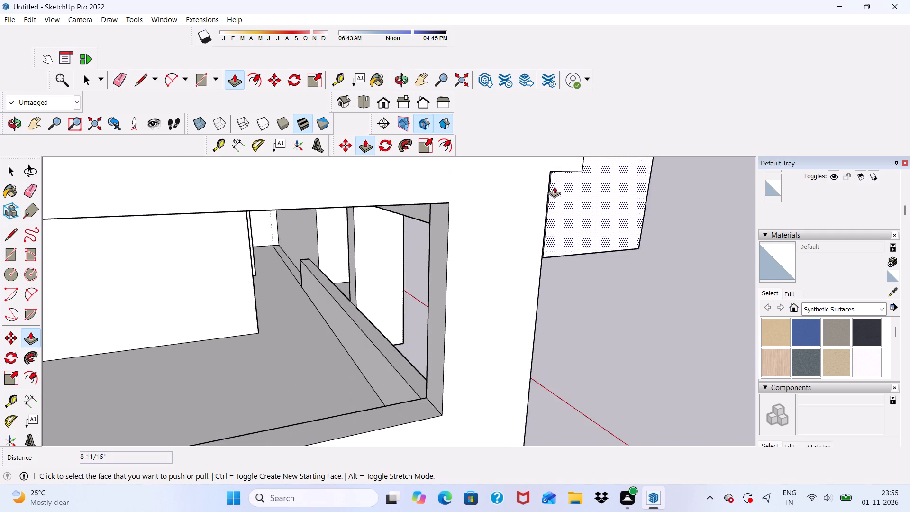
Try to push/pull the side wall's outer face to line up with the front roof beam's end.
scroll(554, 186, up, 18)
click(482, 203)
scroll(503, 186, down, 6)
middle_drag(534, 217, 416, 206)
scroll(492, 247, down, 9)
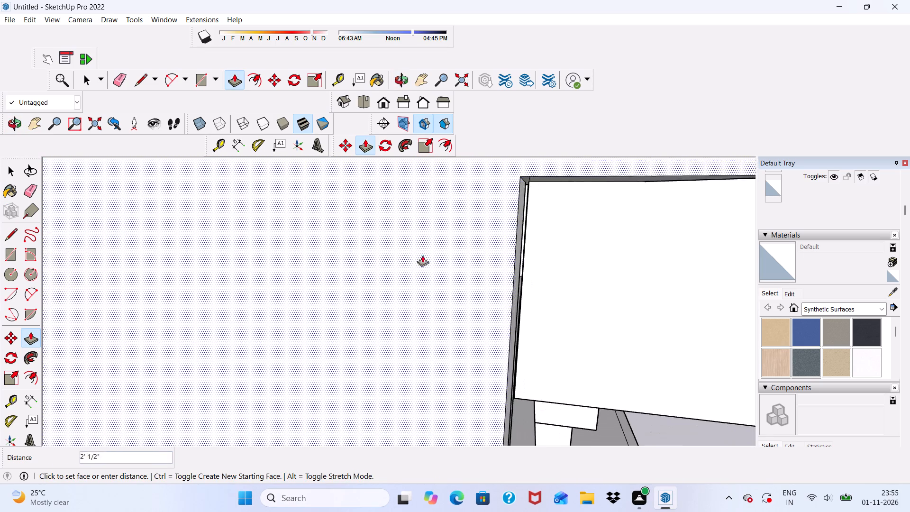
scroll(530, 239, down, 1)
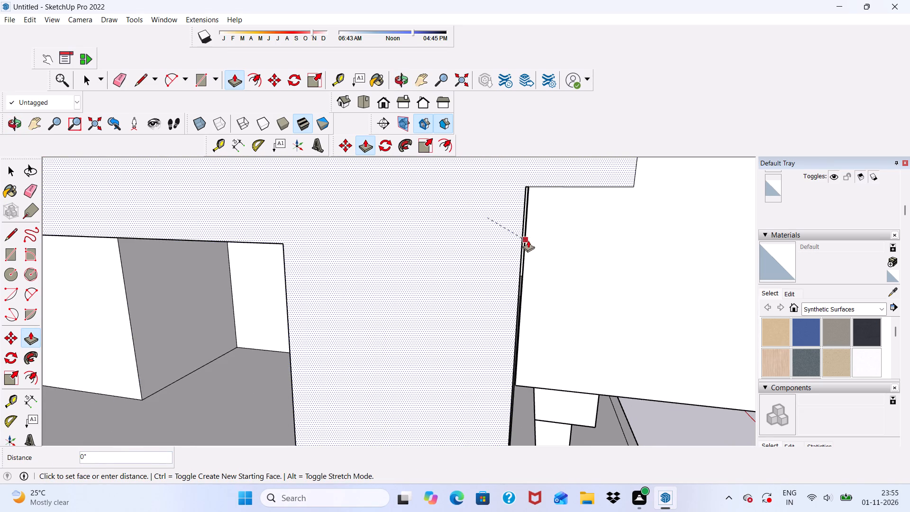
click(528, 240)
Push/Pull the front roof beam's end face by 5/16" to make it flush with the side wall.
scroll(523, 254, down, 12)
middle_drag(552, 262, 480, 230)
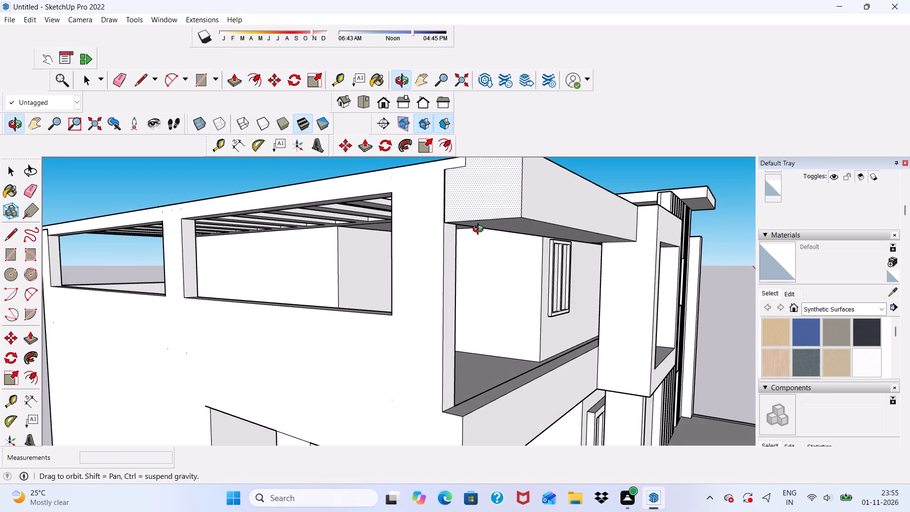
middle_drag(480, 230, 535, 251)
scroll(545, 179, up, 6)
scroll(547, 151, down, 5)
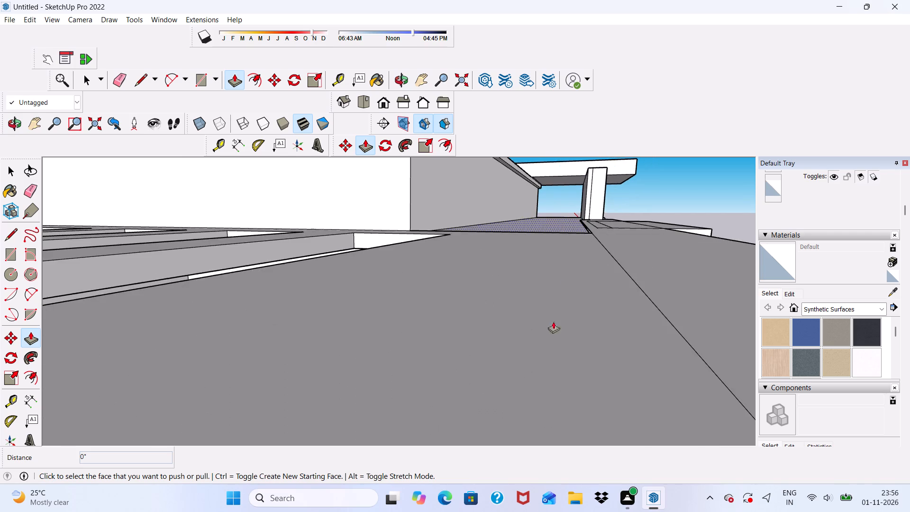
scroll(587, 264, up, 1)
scroll(601, 146, down, 11)
scroll(548, 267, up, 15)
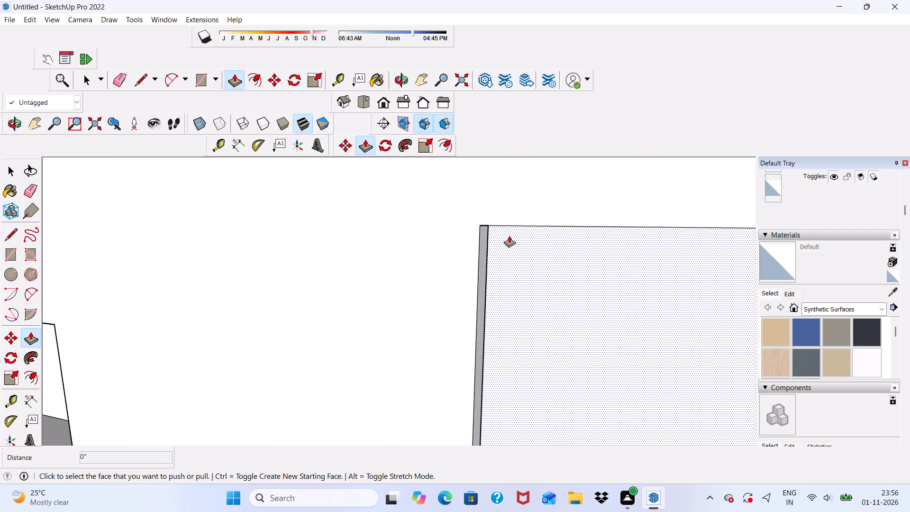
scroll(509, 236, up, 11)
click(471, 238)
click(501, 226)
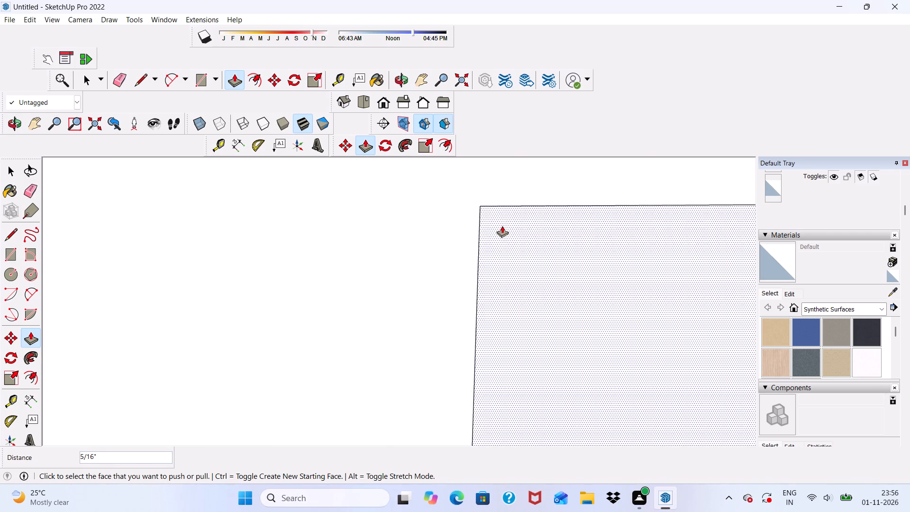
scroll(504, 223, down, 20)
scroll(504, 223, down, 12)
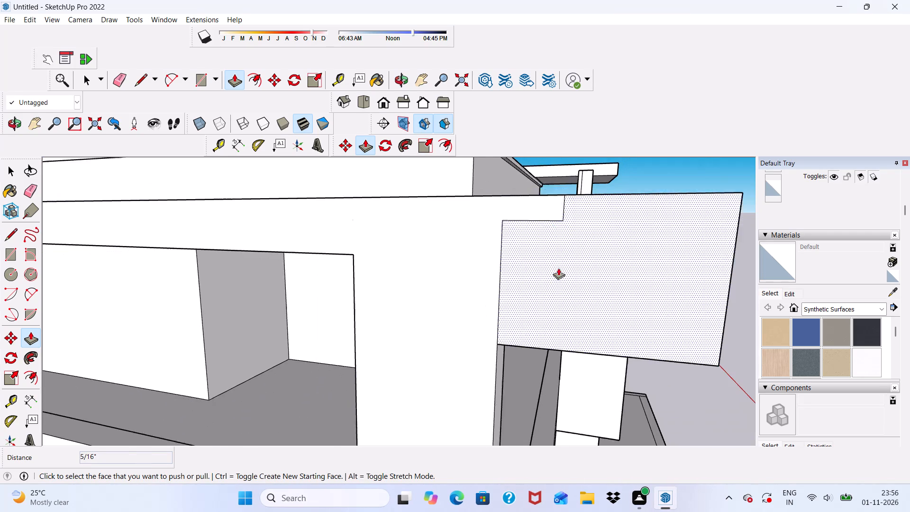
scroll(558, 268, down, 1)
Erase the stepped seam lines between the side wall and the front roof beam's end face.
click(113, 85)
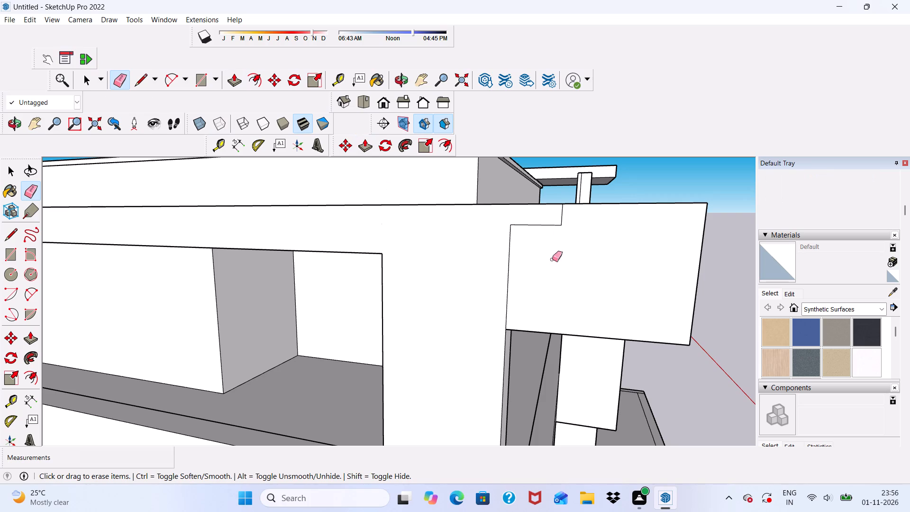
drag(529, 218, 563, 221)
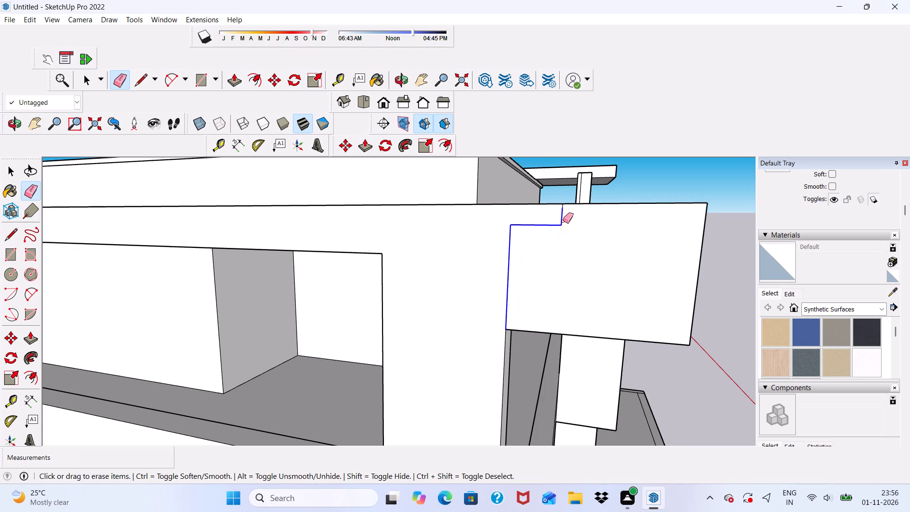
drag(563, 221, 558, 213)
Erase the stray door-frame edges projecting from the underside of the ground-floor slab.
scroll(558, 245, down, 3)
middle_drag(597, 294, 385, 287)
scroll(409, 288, down, 4)
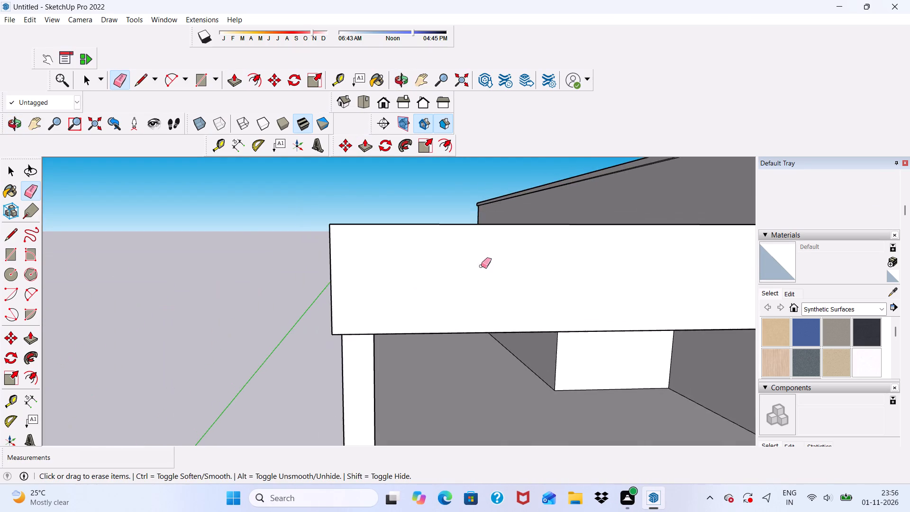
scroll(481, 266, down, 5)
middle_drag(473, 252, 450, 210)
scroll(473, 219, down, 10)
middle_drag(561, 239, 566, 232)
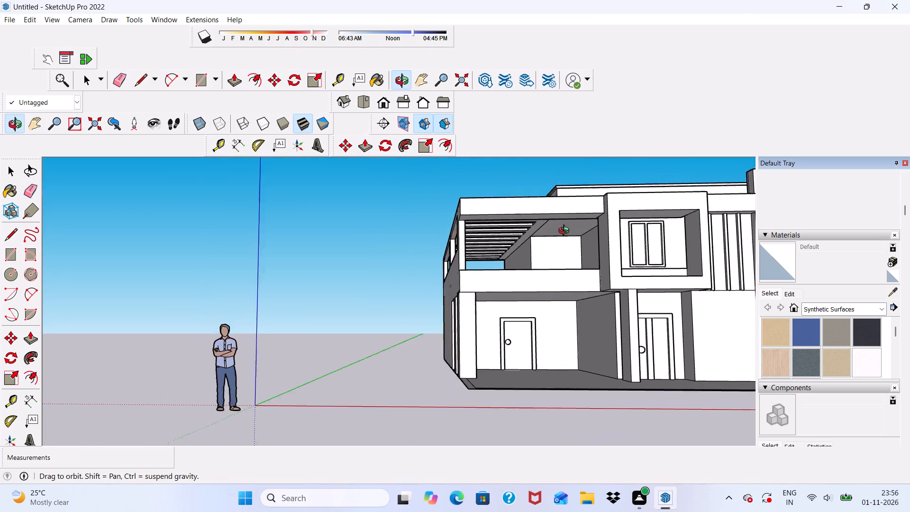
middle_drag(566, 232, 642, 194)
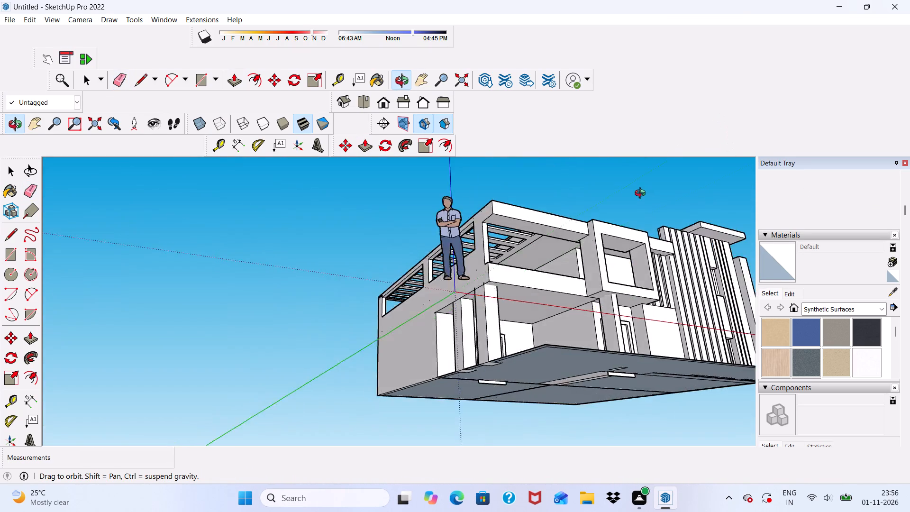
middle_drag(642, 194, 511, 254)
middle_drag(559, 327, 616, 163)
scroll(720, 342, up, 5)
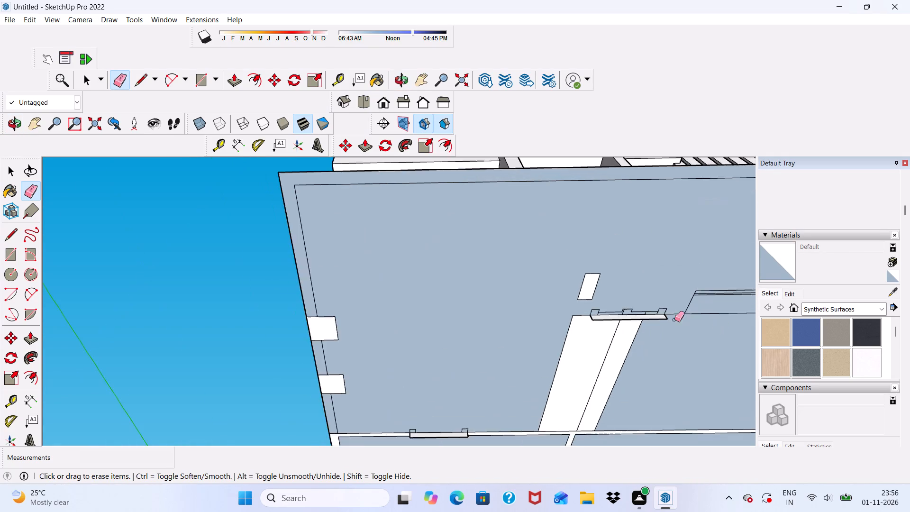
scroll(653, 320, up, 9)
drag(650, 317, 650, 323)
scroll(693, 320, up, 3)
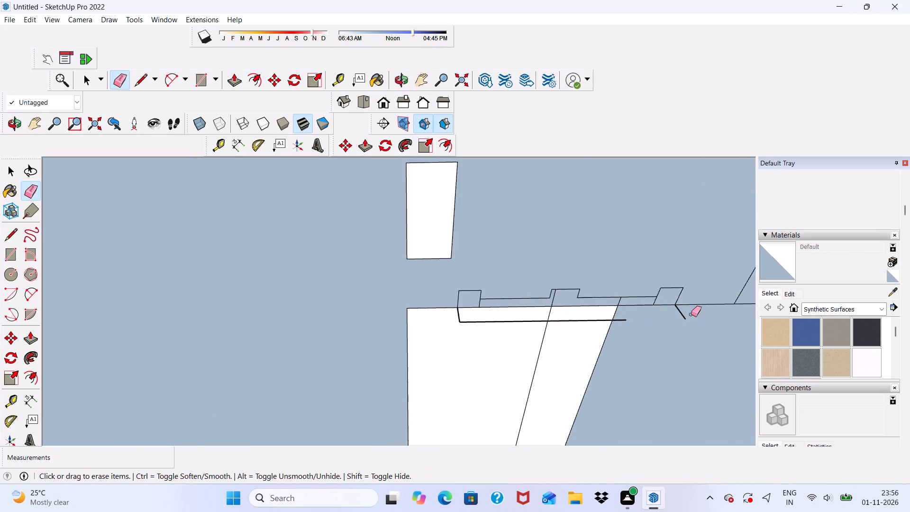
scroll(691, 314, up, 1)
drag(675, 313, 688, 313)
click(559, 321)
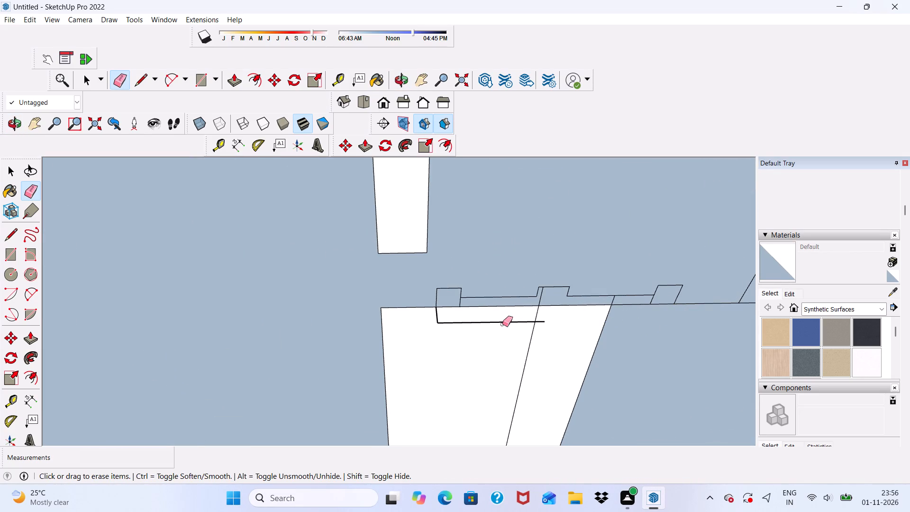
click(473, 324)
drag(435, 320, 449, 324)
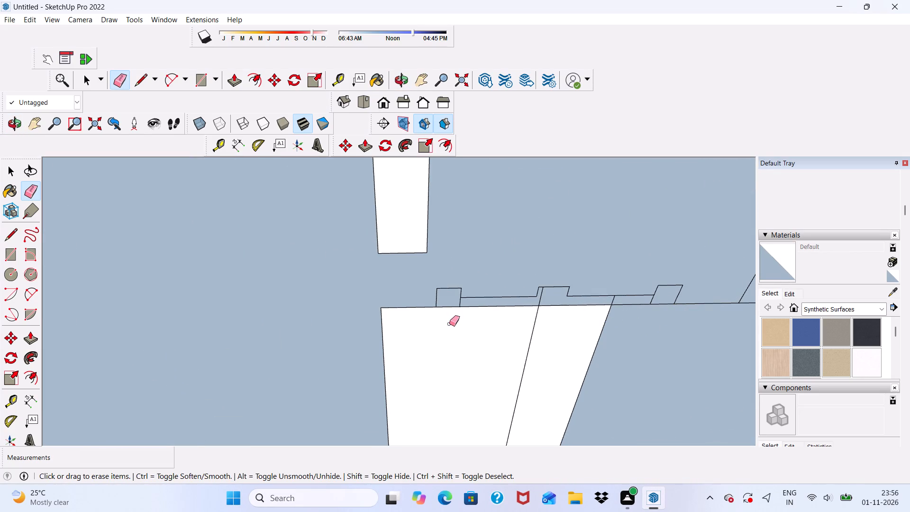
Examine the house's front, side and roof from several angles.
scroll(441, 333, down, 20)
scroll(441, 333, down, 1)
scroll(512, 309, up, 1)
middle_drag(512, 309, 482, 452)
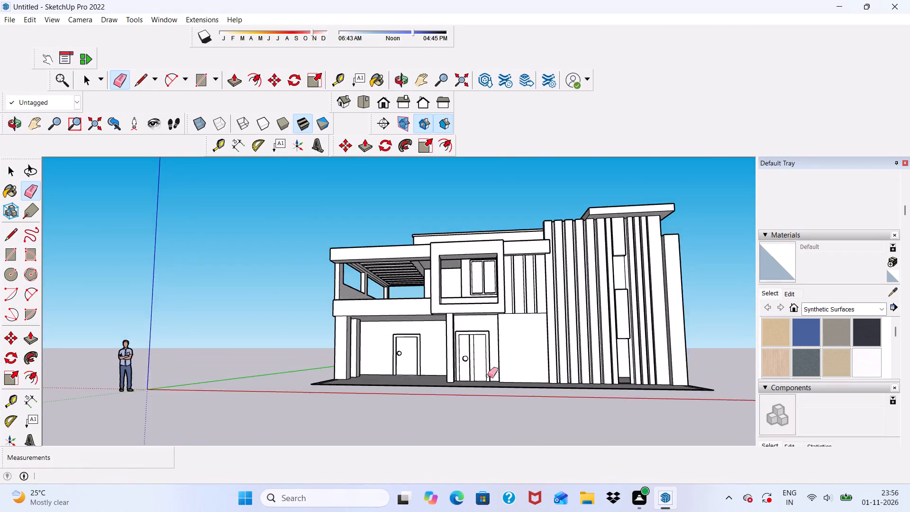
scroll(484, 367, down, 5)
middle_drag(479, 373, 568, 400)
scroll(494, 389, up, 1)
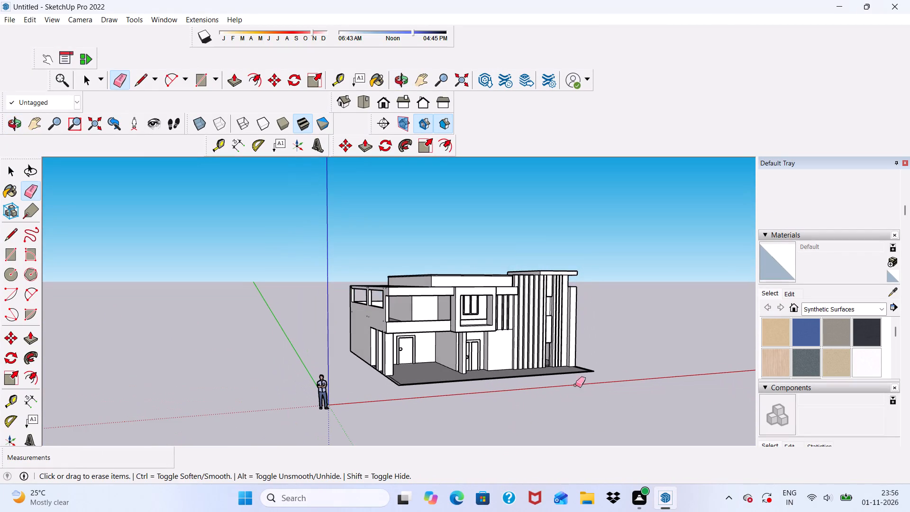
scroll(591, 370, down, 4)
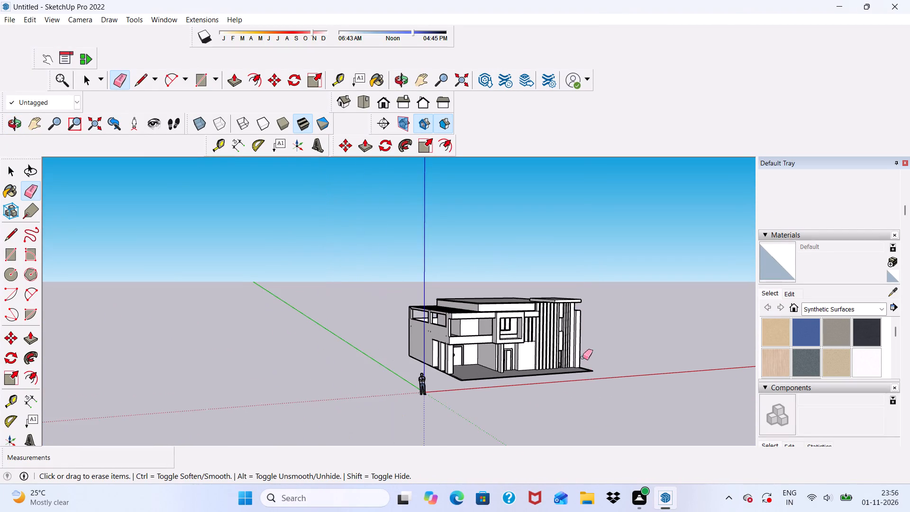
scroll(567, 355, down, 1)
middle_drag(587, 365, 568, 405)
scroll(484, 375, up, 5)
scroll(476, 384, down, 1)
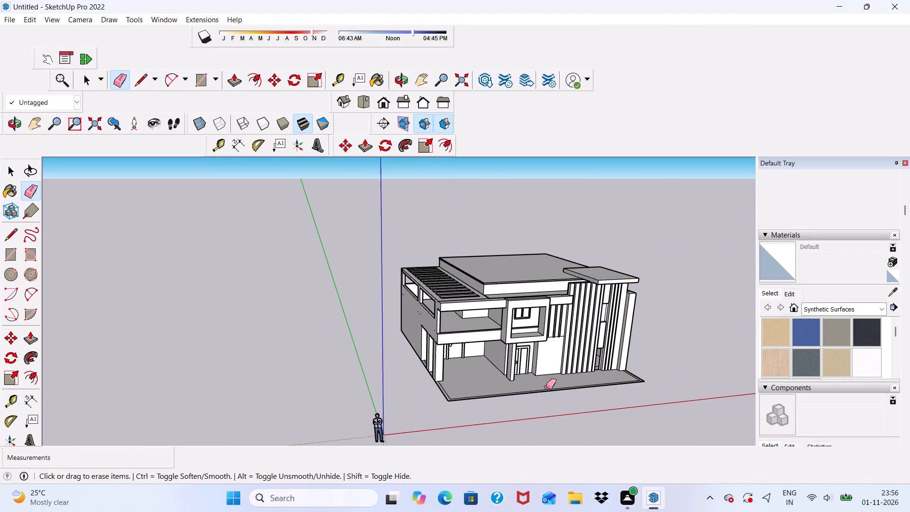
scroll(594, 390, up, 6)
middle_drag(615, 363, 501, 347)
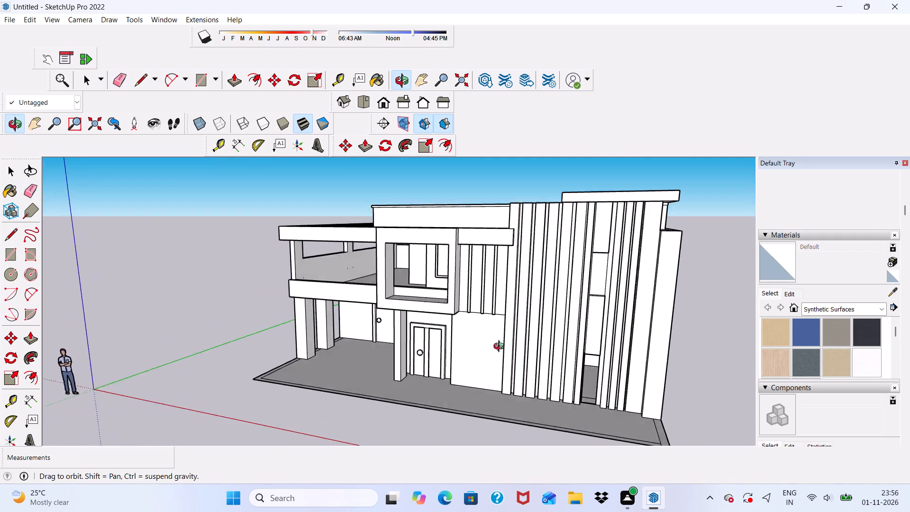
middle_drag(501, 347, 571, 327)
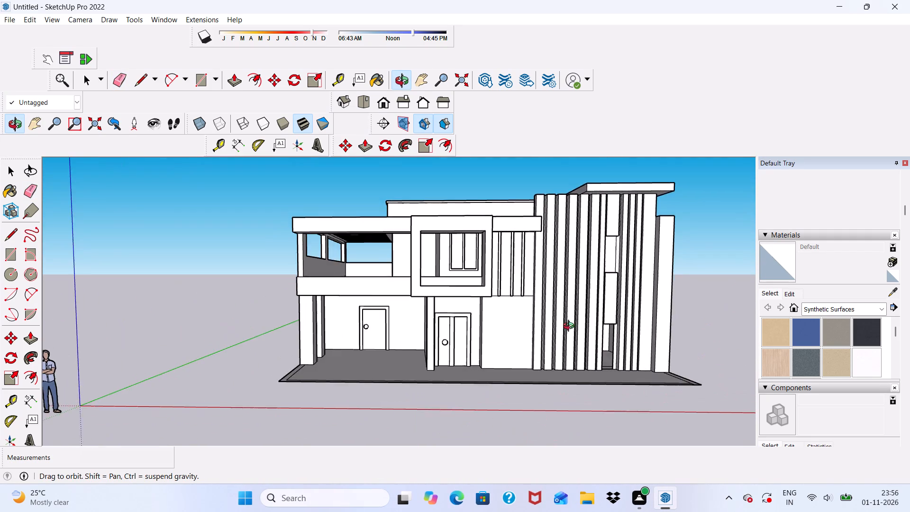
middle_drag(571, 327, 570, 327)
scroll(549, 316, down, 4)
middle_drag(525, 359, 520, 377)
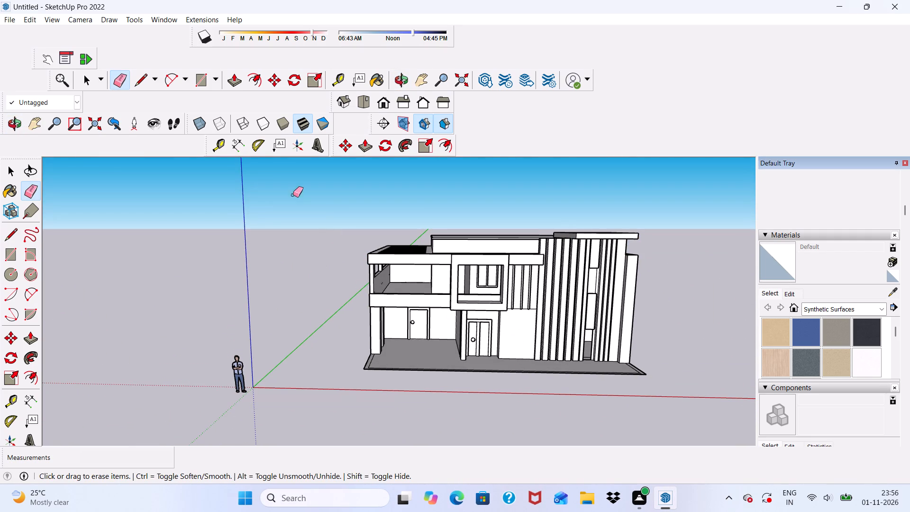
Push/Pull the border strip along the front edge of the base slab up 5' to form a boundary wall.
drag(232, 77, 232, 91)
scroll(354, 335, up, 3)
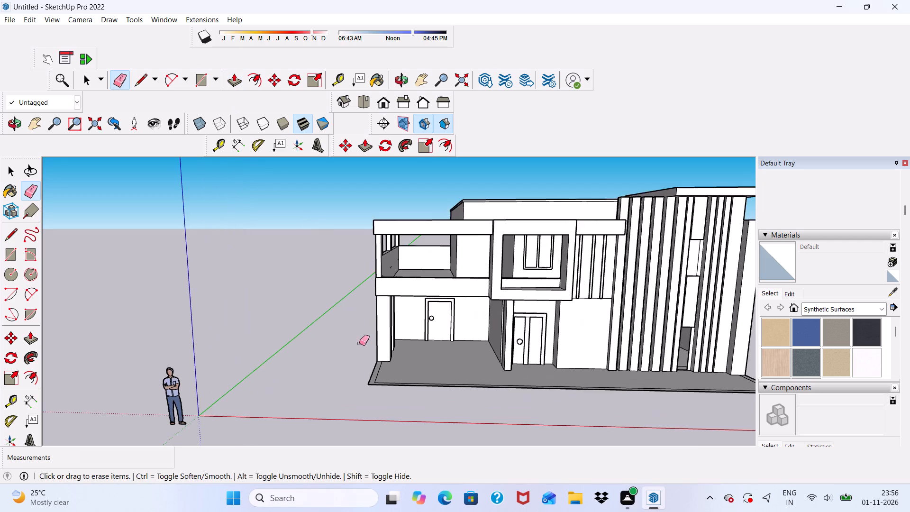
middle_drag(375, 362, 387, 401)
scroll(387, 401, up, 4)
click(235, 77)
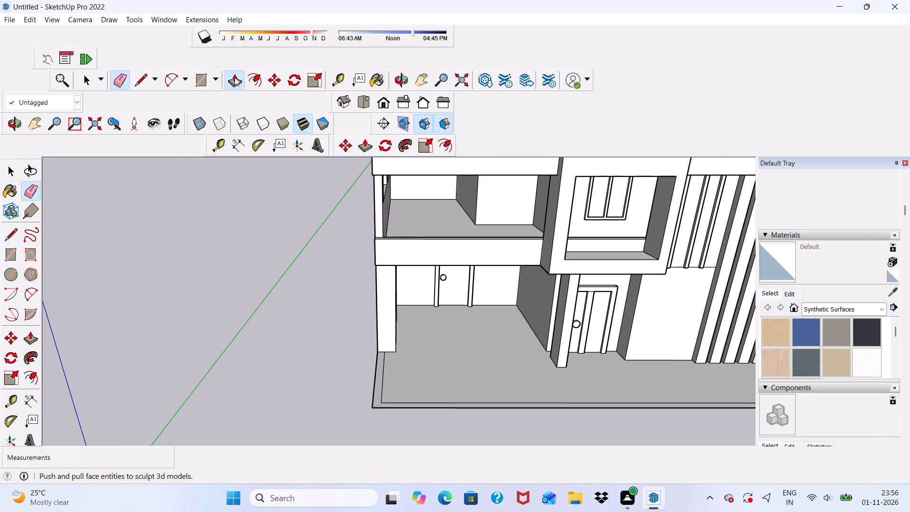
scroll(377, 395, up, 4)
click(377, 395)
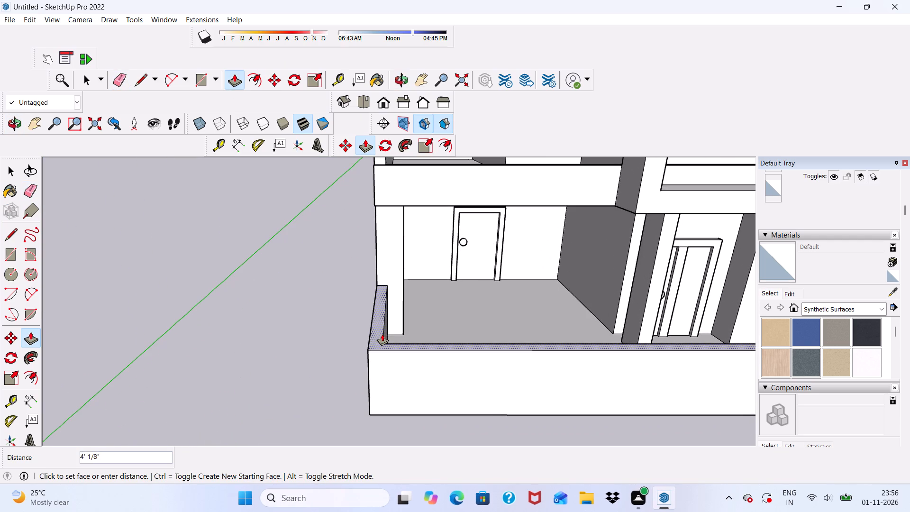
text(5')
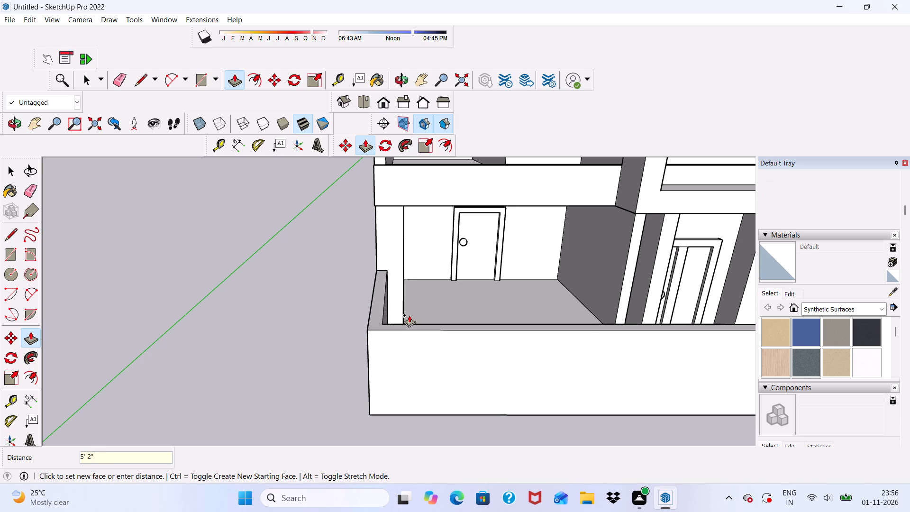
key(5)
key(apostrophe)
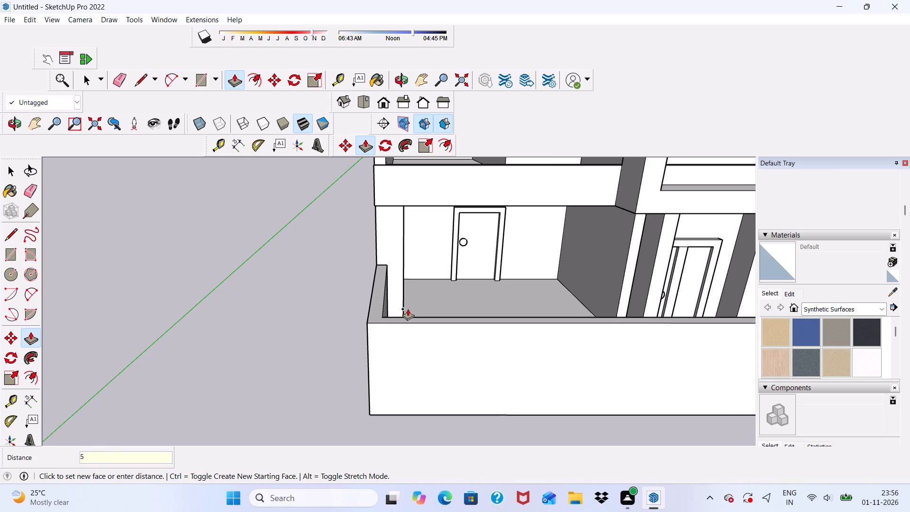
key(Return)
Push/Pull the two floor strips between the side columns up to the top of the front boundary wall.
scroll(407, 309, down, 6)
middle_drag(354, 338, 608, 346)
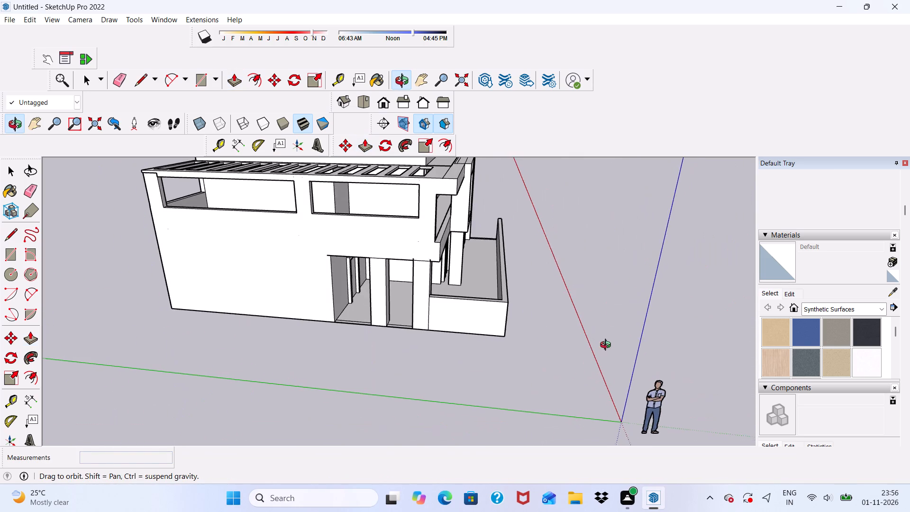
middle_drag(608, 346, 608, 346)
scroll(377, 313, up, 17)
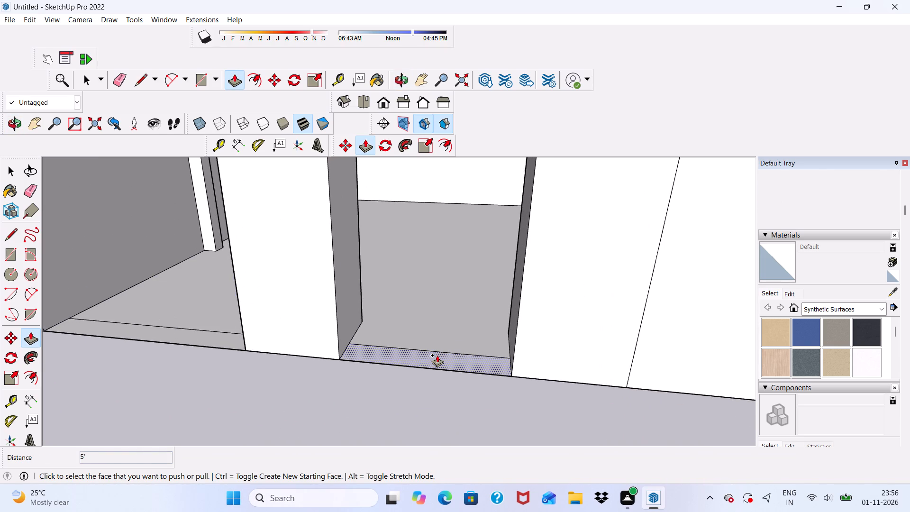
click(437, 355)
scroll(435, 349, down, 6)
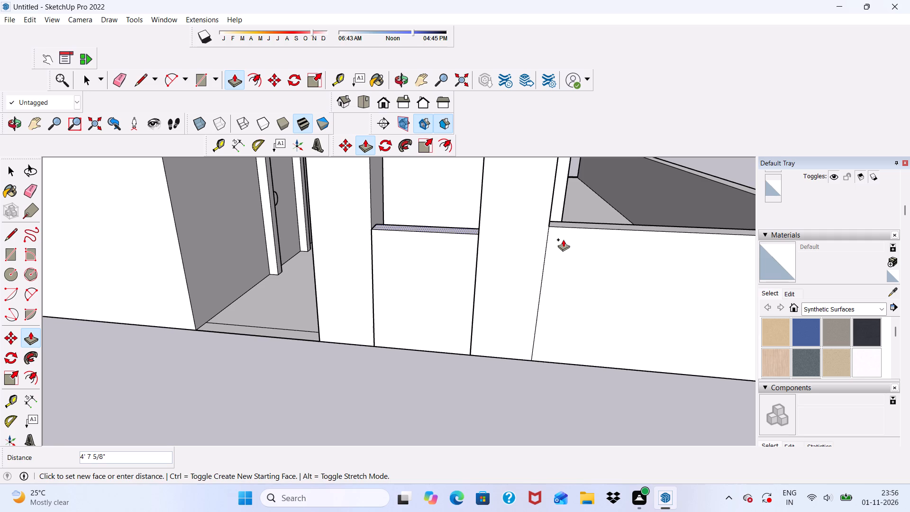
scroll(590, 229, up, 1)
click(590, 225)
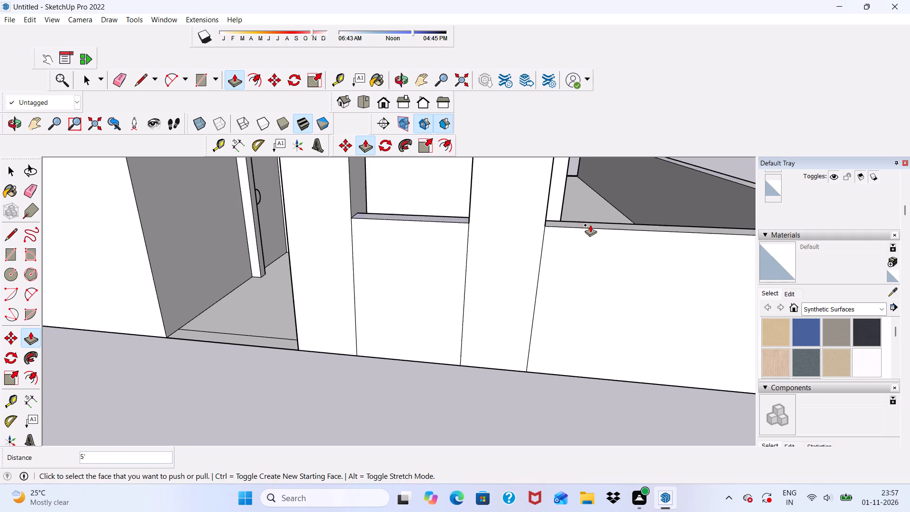
scroll(268, 326, up, 4)
click(270, 350)
scroll(420, 245, down, 5)
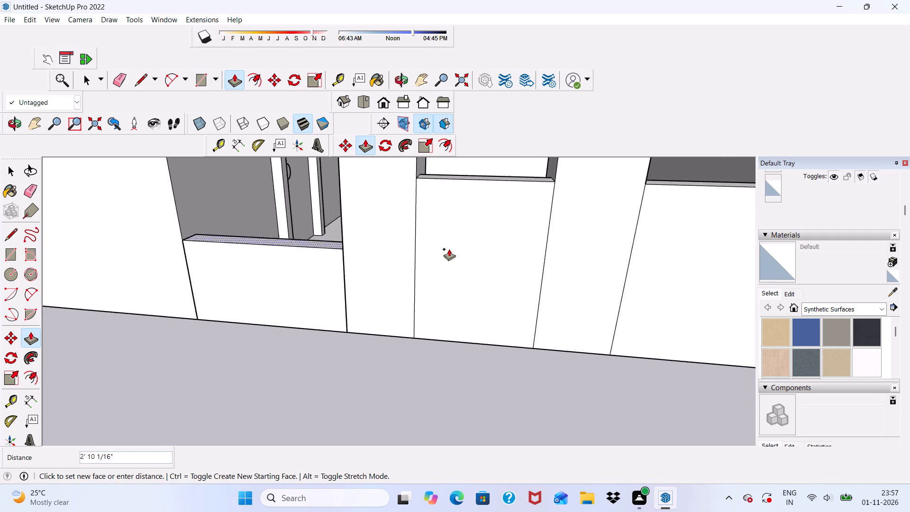
scroll(449, 249, down, 3)
click(461, 205)
Push/Pull the remaining border strip at the slab's opposite end, beside the vertical fins, up to the boundary wall's top.
scroll(325, 274, down, 11)
scroll(521, 337, up, 1)
middle_drag(521, 337, 464, 360)
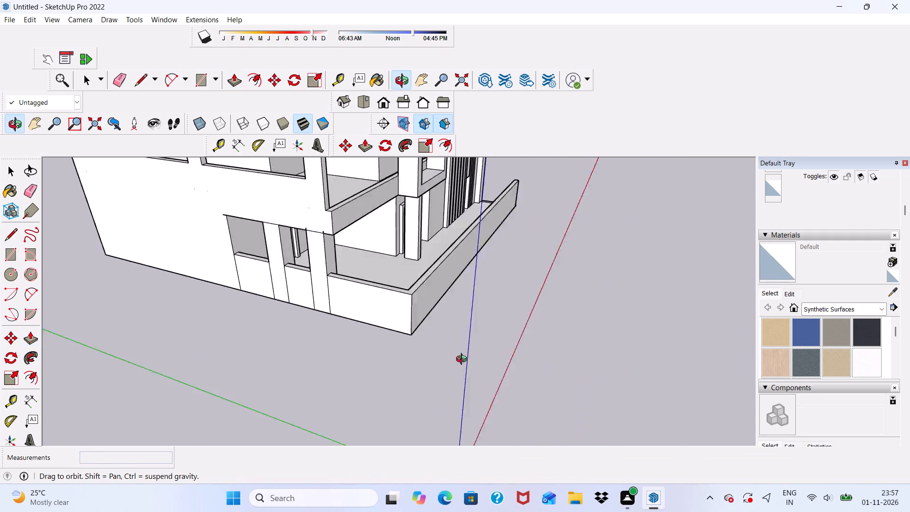
middle_drag(464, 360, 27, 310)
middle_drag(404, 302, 397, 360)
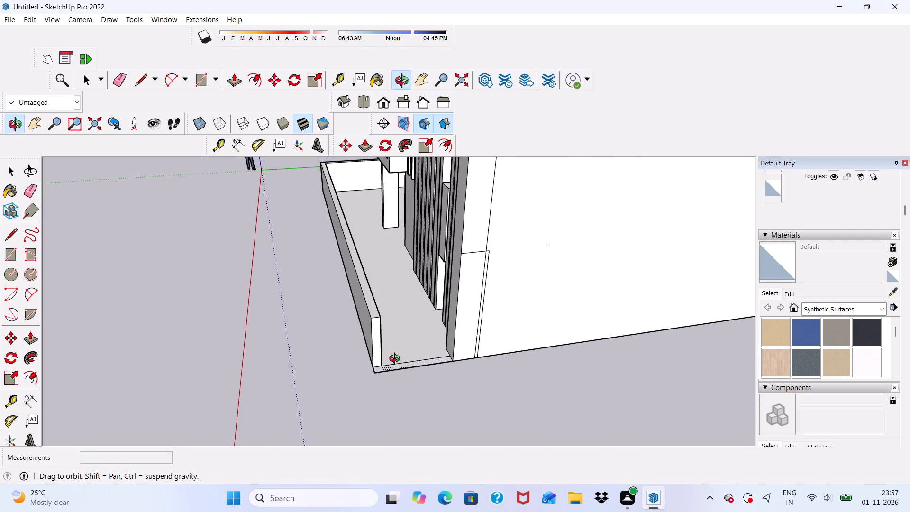
middle_drag(397, 360, 396, 360)
scroll(427, 336, up, 6)
scroll(365, 401, up, 5)
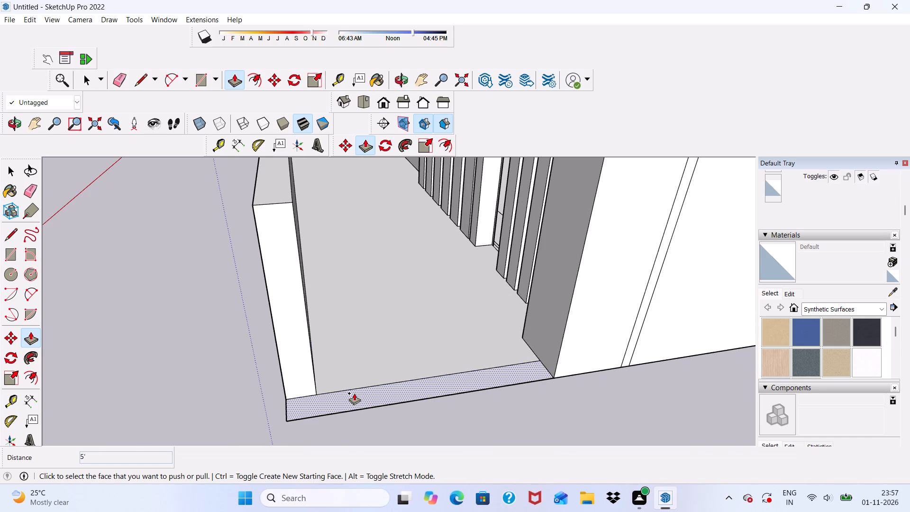
click(354, 393)
click(278, 197)
Erase the seam lines on the outer face and top at the boundary wall's corner near the vertical fins.
scroll(273, 230, down, 1)
middle_drag(276, 243, 388, 258)
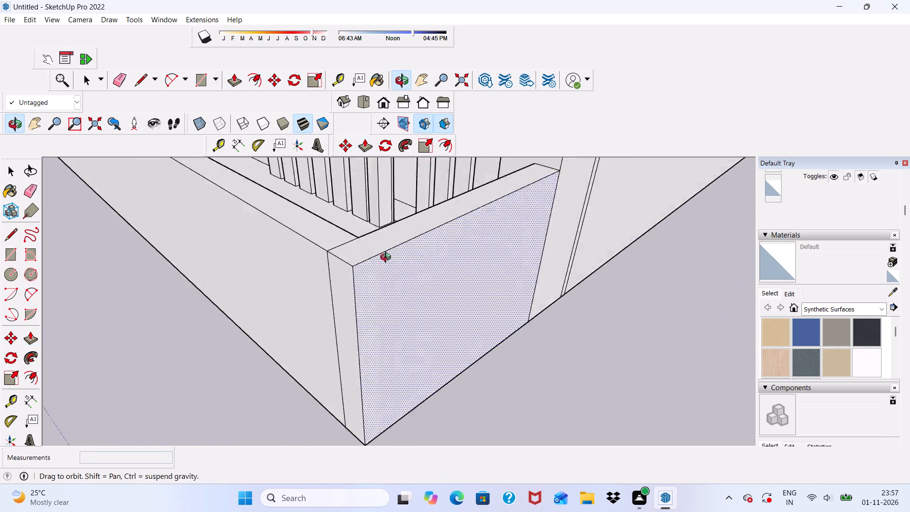
middle_drag(388, 258, 540, 267)
drag(116, 75, 116, 85)
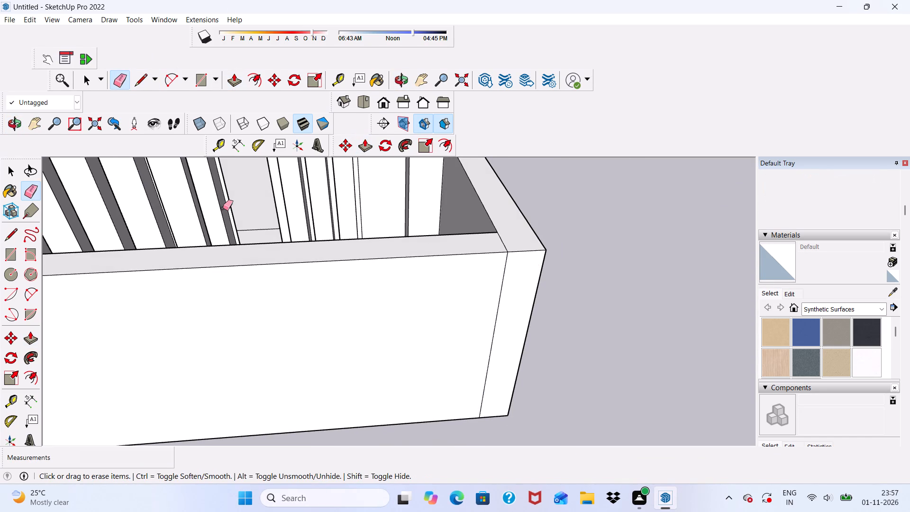
drag(502, 315, 510, 325)
drag(473, 301, 511, 315)
drag(501, 244, 514, 241)
Examine the new boundary wall against the house front from several angles.
scroll(514, 248, down, 4)
scroll(379, 351, down, 15)
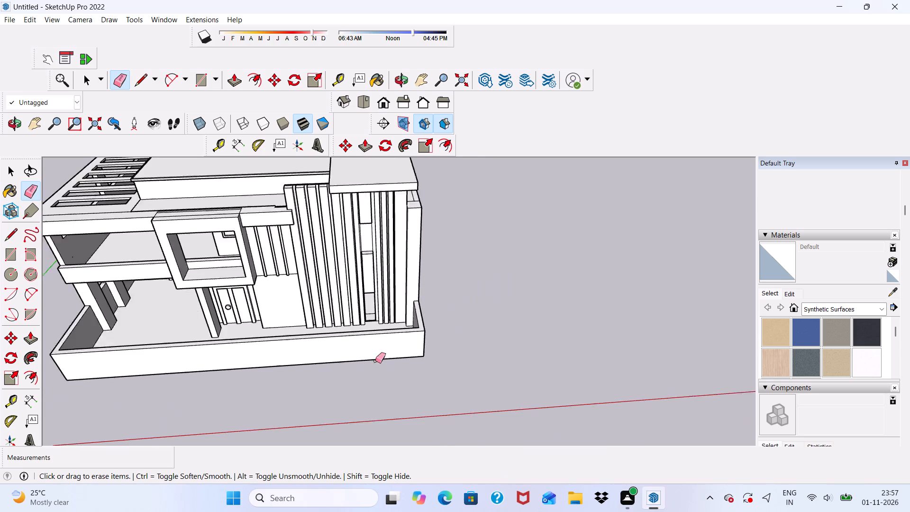
scroll(375, 361, down, 2)
middle_drag(366, 375, 369, 279)
scroll(369, 279, up, 2)
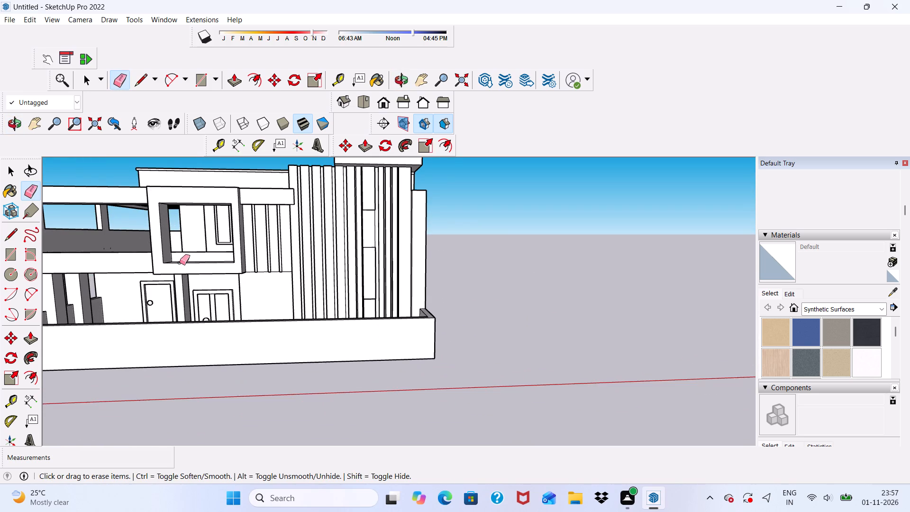
scroll(313, 294, up, 3)
scroll(458, 283, down, 3)
scroll(308, 320, up, 2)
scroll(409, 308, down, 5)
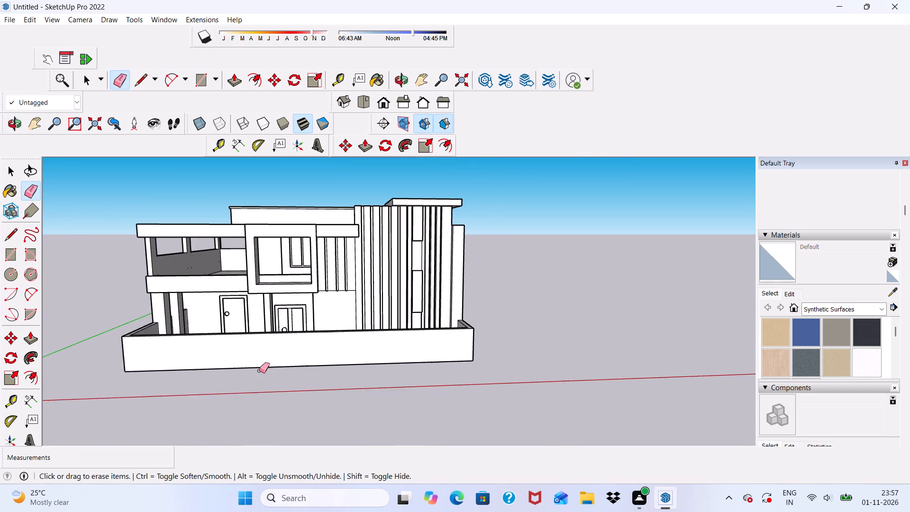
scroll(153, 326, up, 5)
scroll(143, 356, down, 2)
scroll(195, 366, up, 1)
scroll(162, 301, up, 1)
middle_drag(155, 363, 88, 420)
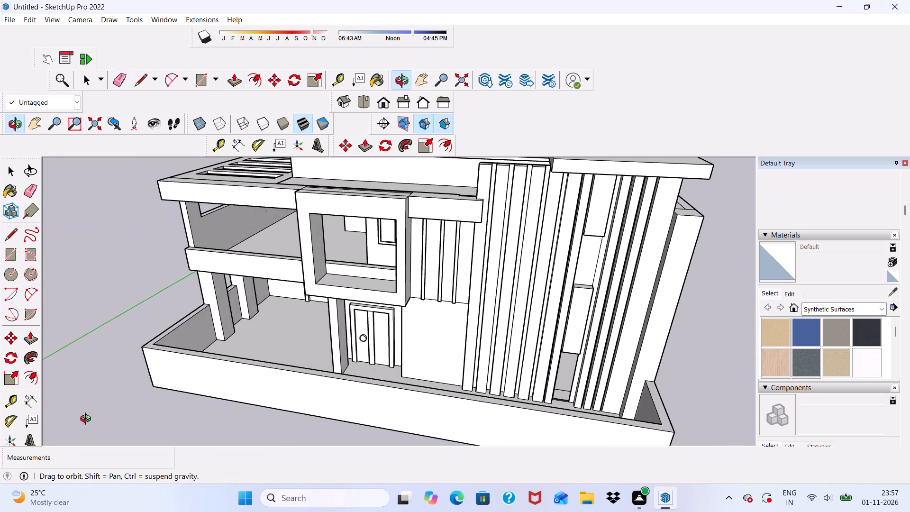
middle_drag(88, 420, 84, 420)
scroll(219, 393, down, 3)
middle_drag(290, 406, 310, 340)
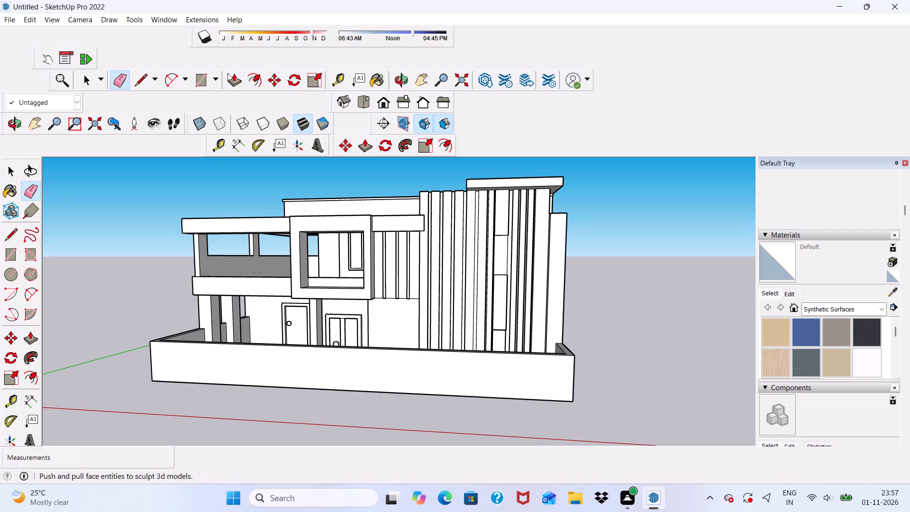
Draw a full-height rectangle about 1'4" wide on the front boundary wall's outer face, at the corner below the balcony side.
click(195, 75)
scroll(507, 393, up, 4)
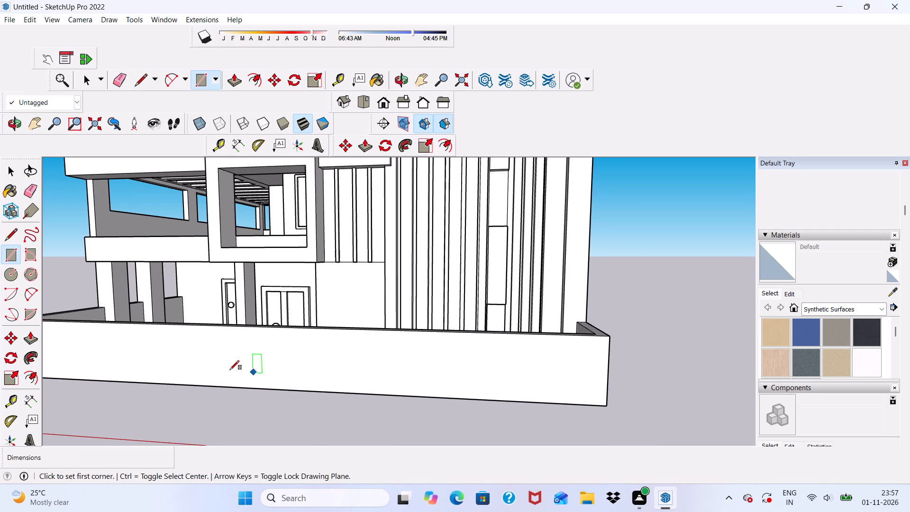
scroll(205, 371, down, 8)
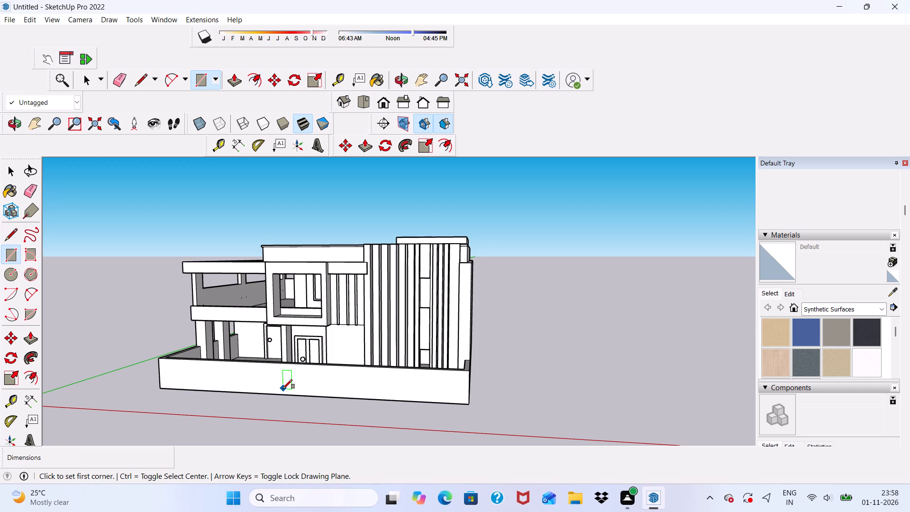
scroll(283, 389, up, 2)
scroll(282, 464, down, 3)
scroll(212, 345, up, 1)
scroll(148, 354, up, 1)
middle_drag(164, 364, 178, 356)
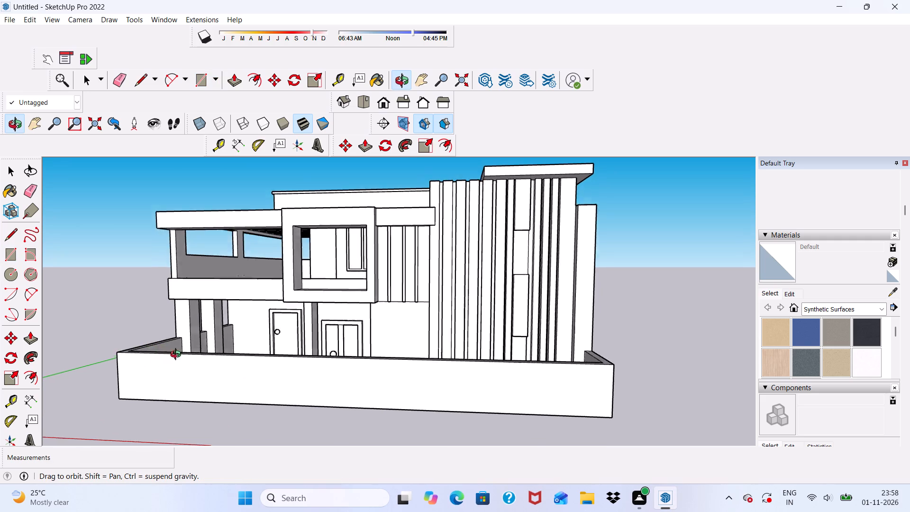
middle_drag(178, 356, 221, 377)
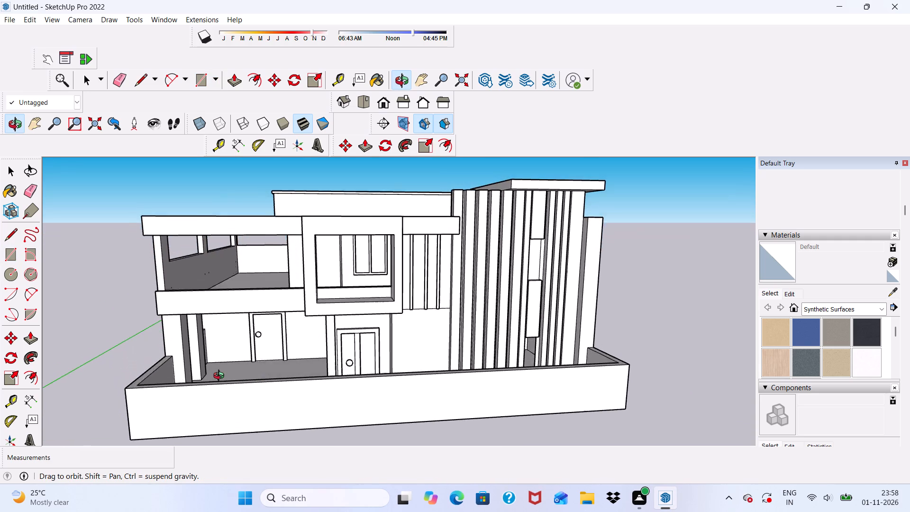
middle_drag(221, 377, 246, 381)
scroll(165, 401, up, 5)
scroll(188, 367, down, 7)
scroll(187, 396, up, 5)
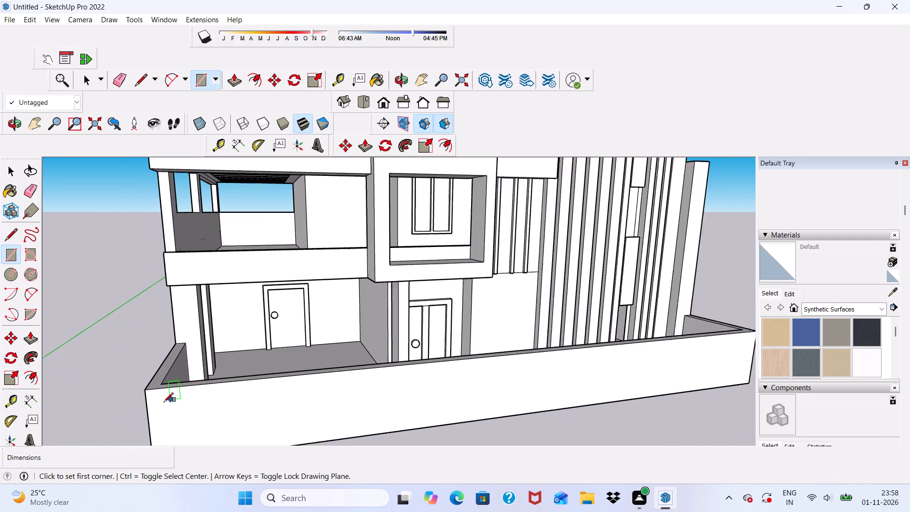
scroll(164, 402, up, 2)
click(145, 387)
scroll(145, 391, down, 5)
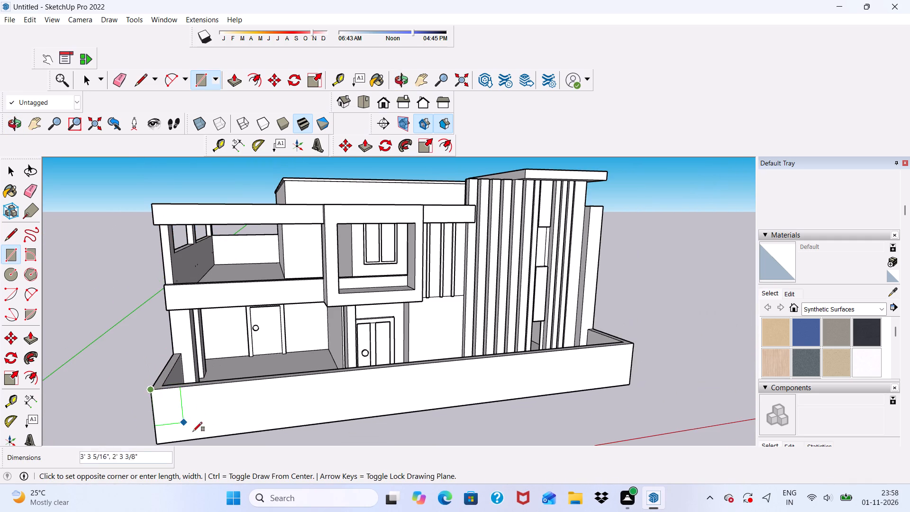
scroll(206, 422, up, 5)
scroll(208, 386, down, 5)
scroll(191, 428, up, 6)
scroll(187, 430, down, 1)
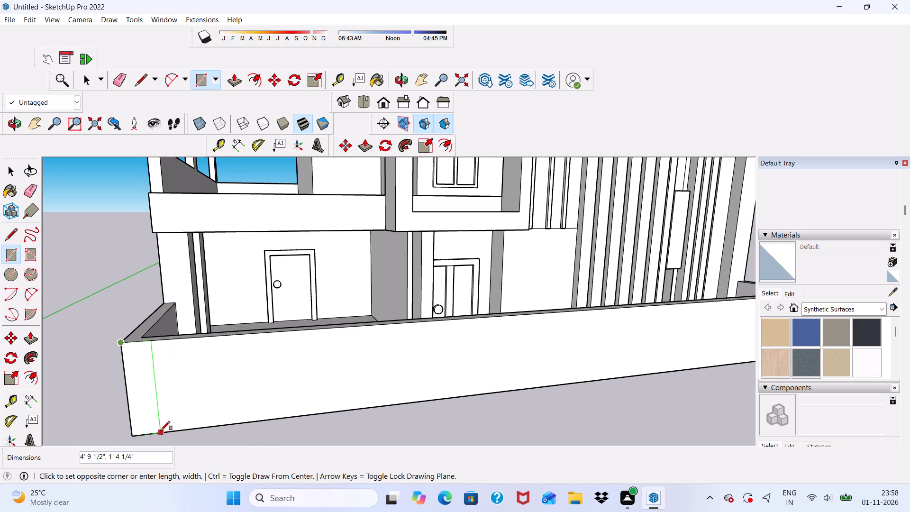
click(161, 431)
Draw a full-height rectangle about 12'3" by 5' on the front boundary wall, starting at the corner strip's edge.
scroll(158, 393, down, 4)
middle_drag(290, 411, 255, 414)
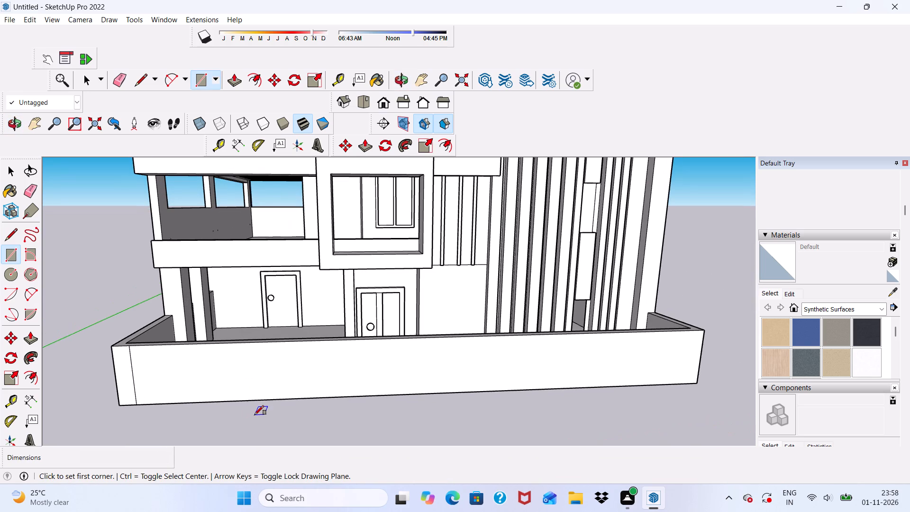
scroll(280, 410, down, 1)
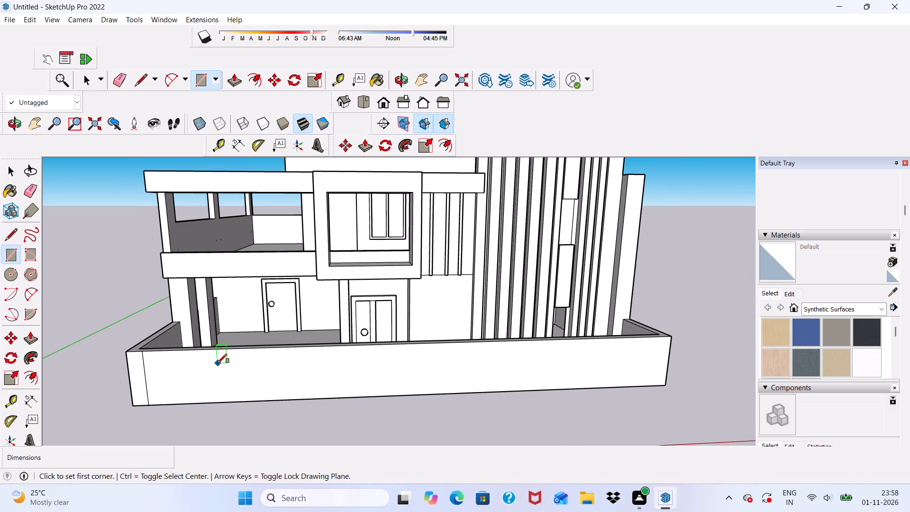
scroll(135, 384, up, 4)
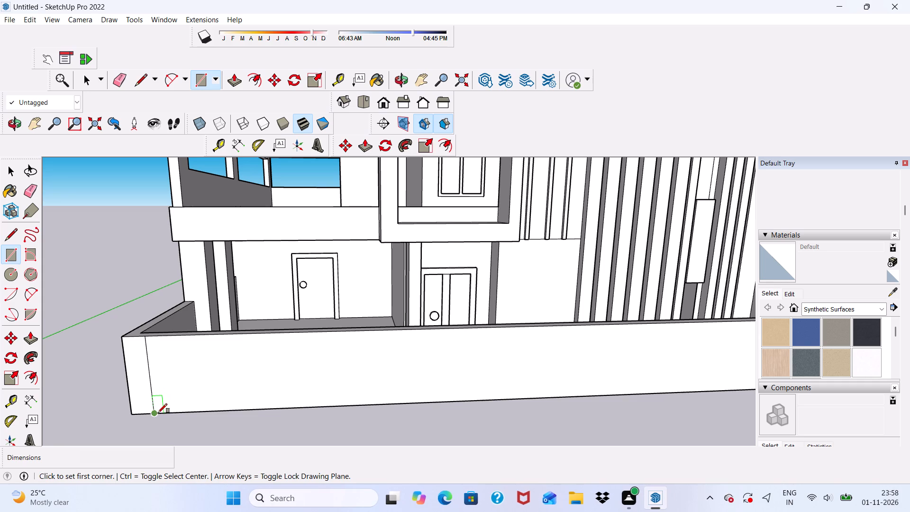
click(156, 412)
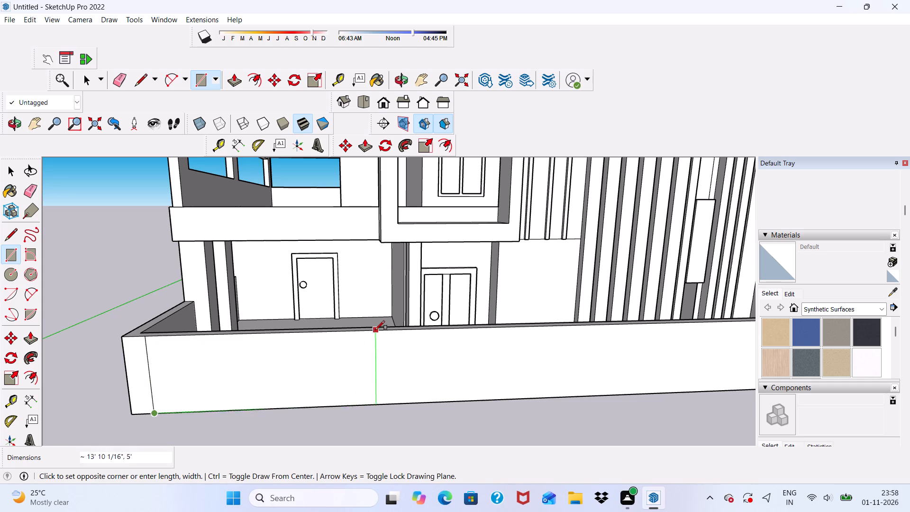
click(350, 333)
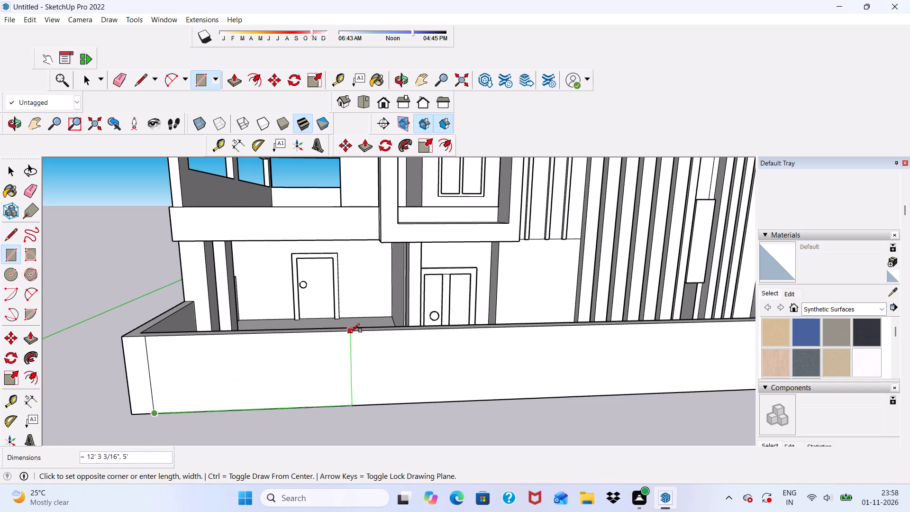
Draw a second full-height pillar strip about 1'5" wide on the boundary wall, against the far edge of the 12'3" section.
click(348, 332)
scroll(393, 348, up, 5)
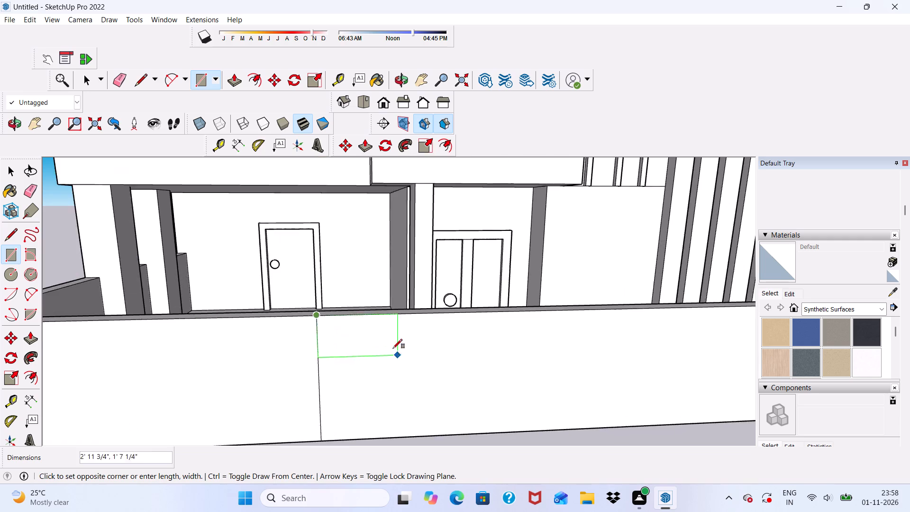
scroll(382, 327, down, 6)
scroll(369, 390, up, 2)
click(369, 390)
Push/Pull the narrow strip at the boundary wall's corner outward 1' to form a pillar.
scroll(373, 338, down, 4)
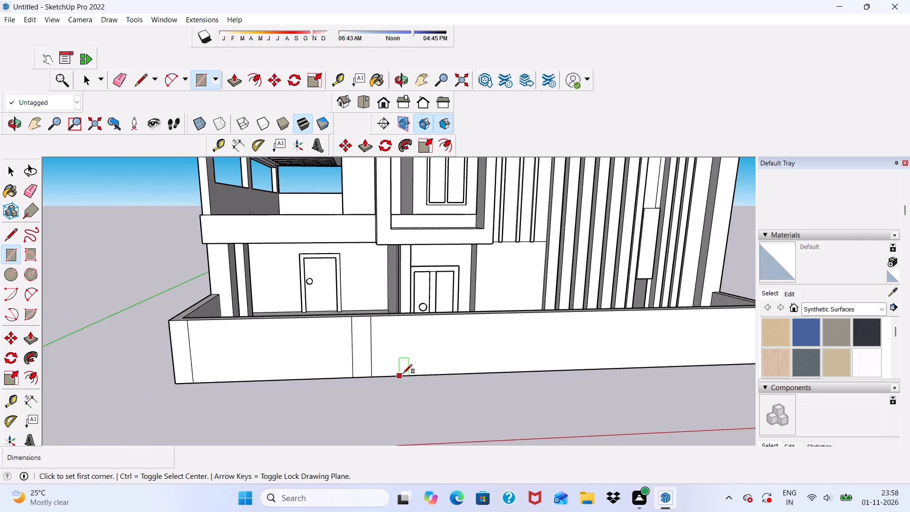
scroll(404, 374, up, 1)
middle_drag(404, 374, 374, 372)
scroll(362, 354, down, 4)
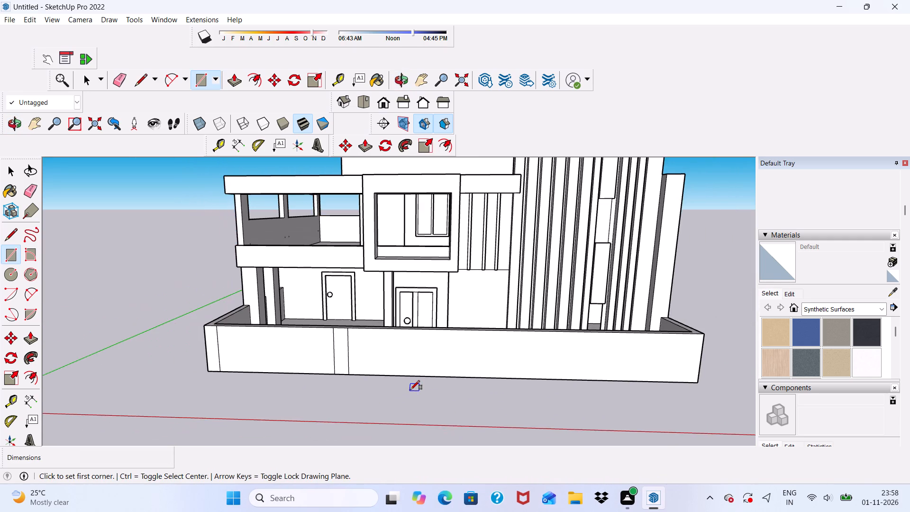
middle_drag(413, 388, 404, 397)
scroll(351, 348, up, 5)
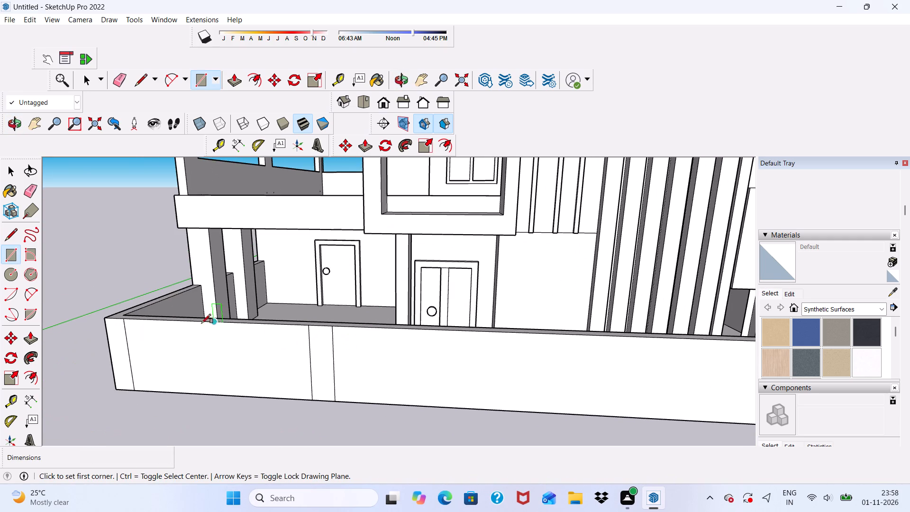
click(238, 85)
scroll(223, 93, up, 1)
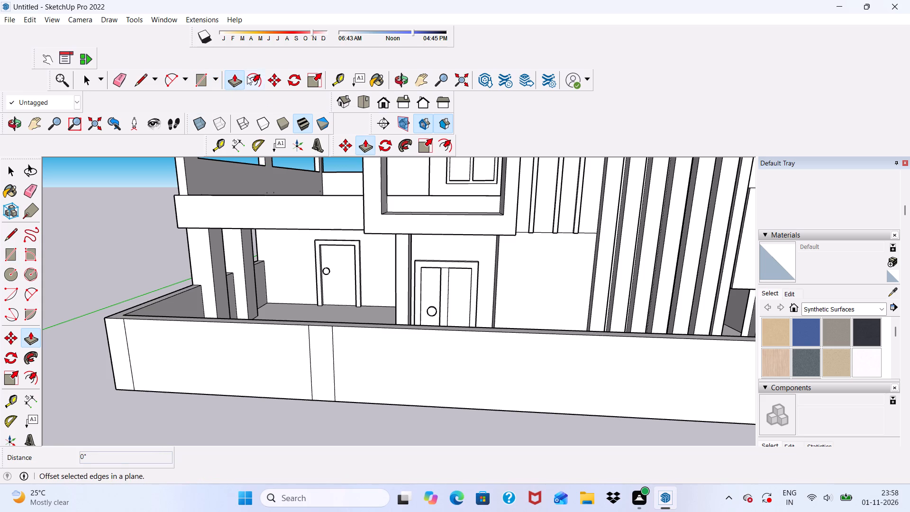
click(239, 82)
scroll(116, 379, up, 4)
click(115, 339)
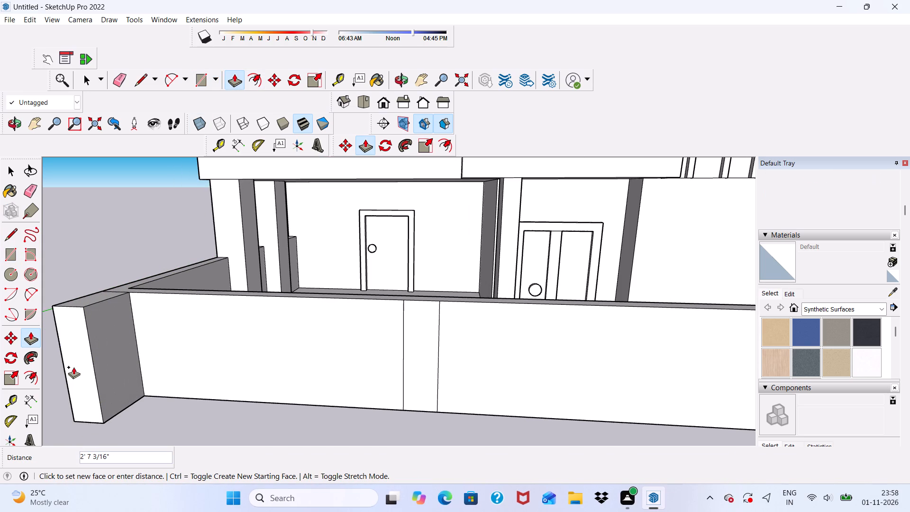
text(1')
key(Return)
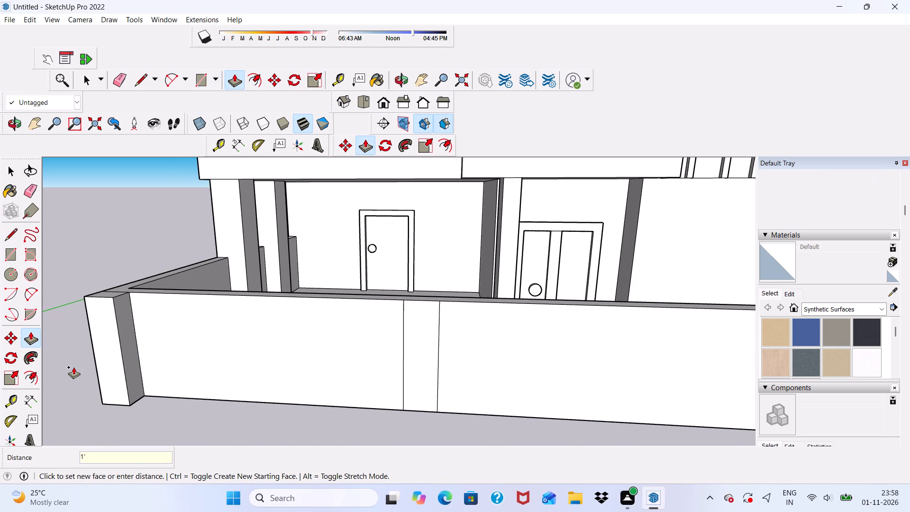
Push/Pull the second narrow strip on the front boundary wall outward 1' to form a matching pillar.
scroll(51, 301, down, 5)
scroll(339, 364, up, 3)
click(317, 335)
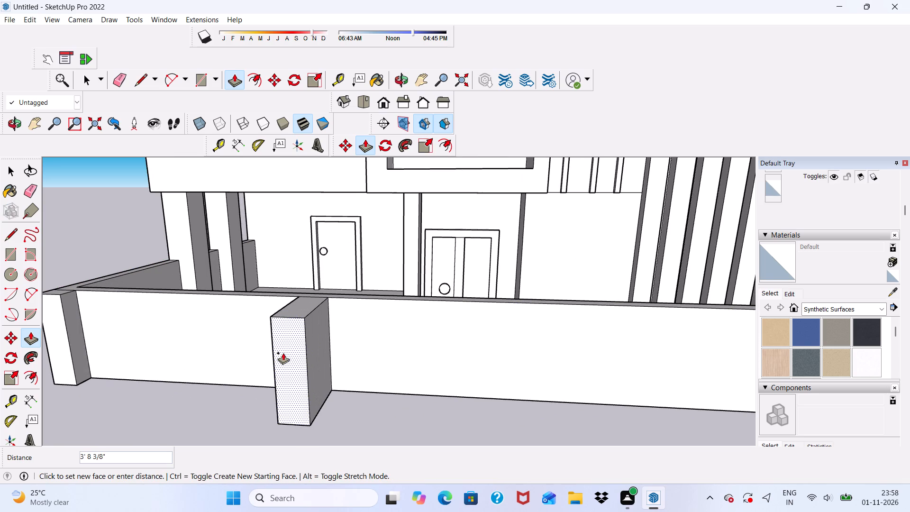
text(1')
key(Return)
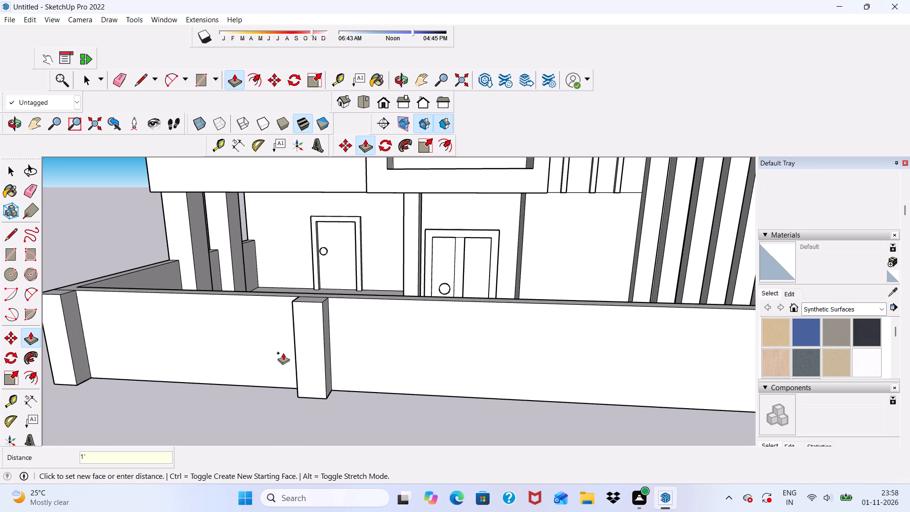
Draw a rectangle about 1'9" by 1'4" over the corner pillar's top, extending across the boundary wall's thickness.
click(204, 76)
scroll(230, 113, down, 4)
middle_drag(291, 165, 298, 232)
scroll(85, 370, up, 6)
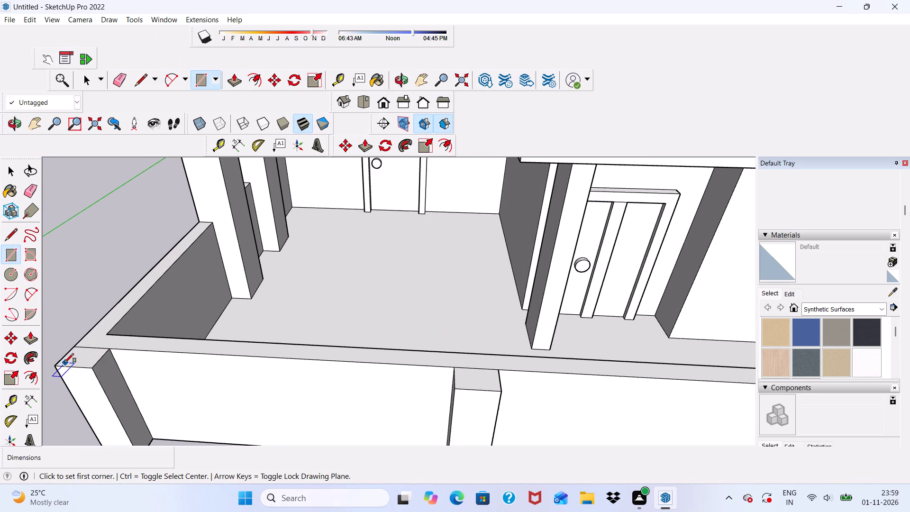
click(55, 366)
scroll(109, 342, up, 5)
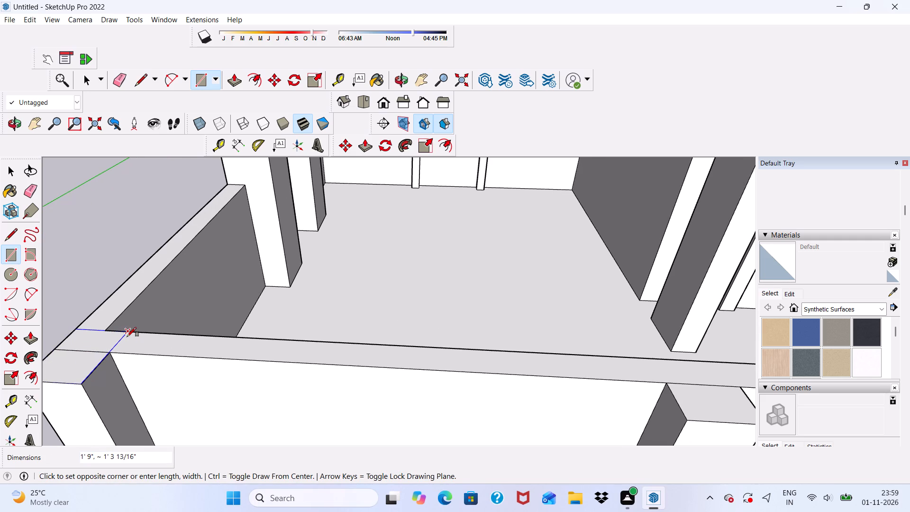
click(127, 337)
Draw a rectangle about 1'9" by 1'6" over the second pillar's top, extending across the boundary wall's thickness.
scroll(113, 322, down, 5)
scroll(434, 411, down, 2)
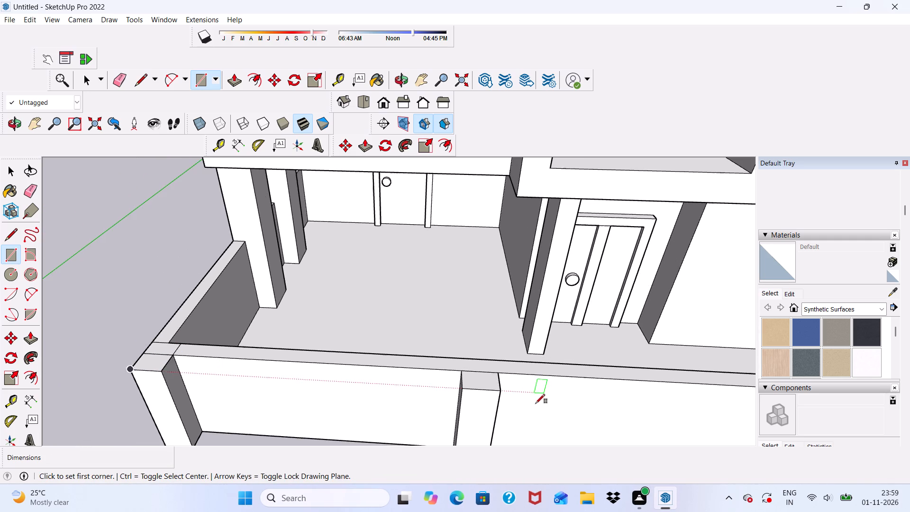
middle_drag(542, 405, 463, 412)
scroll(362, 402, up, 4)
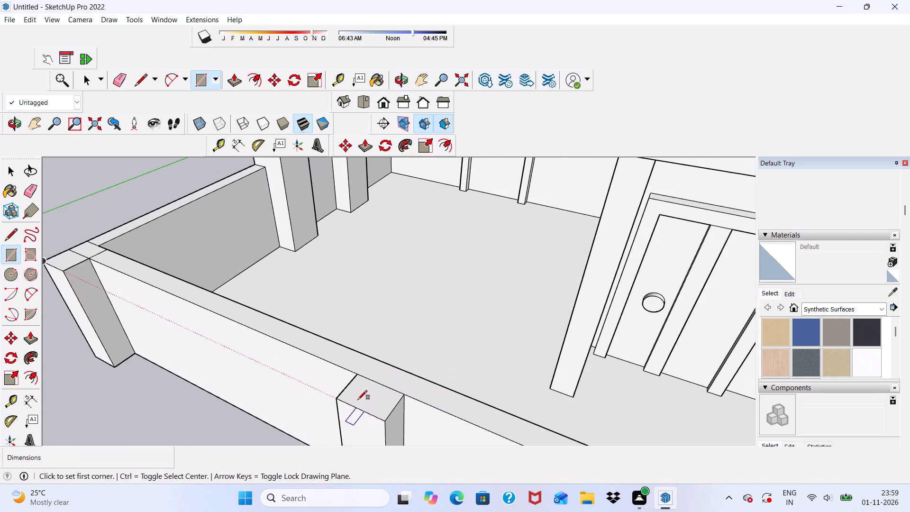
scroll(345, 397, up, 4)
click(335, 398)
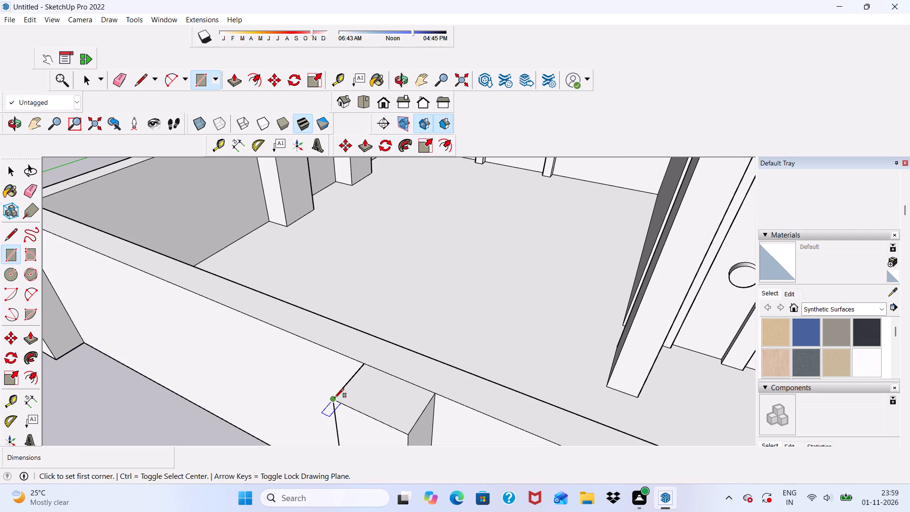
scroll(450, 376, up, 1)
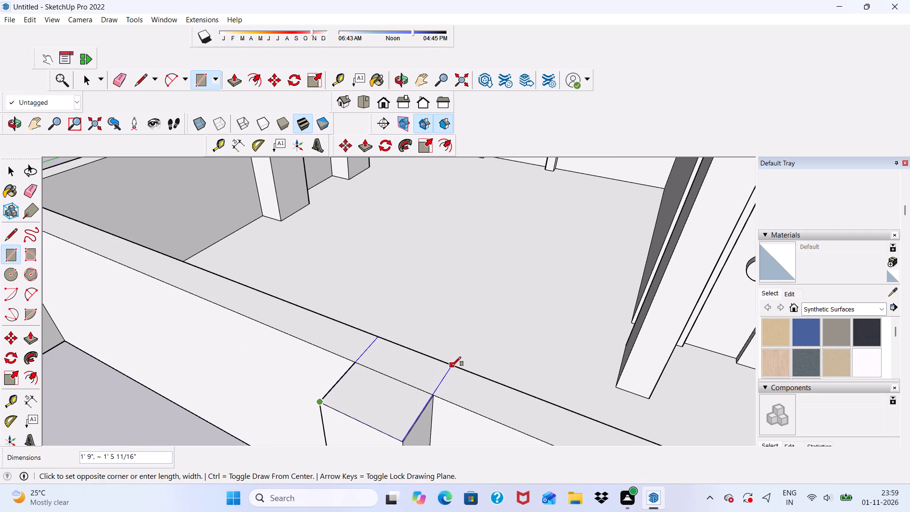
click(452, 366)
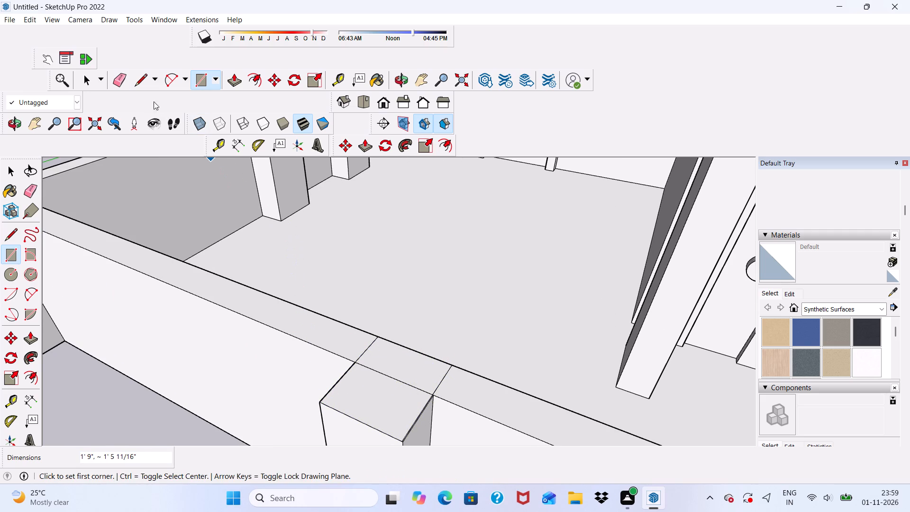
Erase the seam lines between pillar and wall on the top faces of both gate pillars.
click(119, 82)
drag(382, 373, 384, 382)
scroll(391, 338, down, 10)
scroll(295, 307, up, 6)
scroll(316, 260, up, 3)
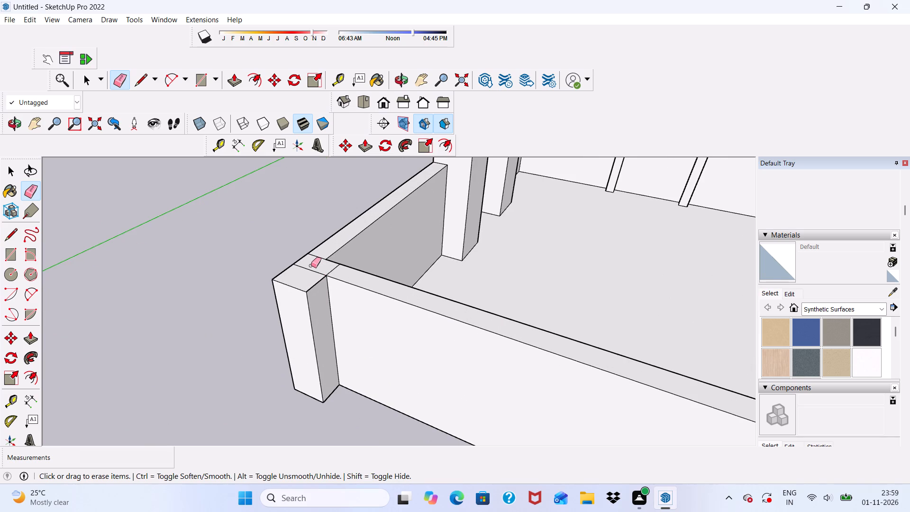
drag(311, 265, 296, 276)
Push/Pull the corner pillar's top face up 1' above the boundary wall.
click(230, 76)
scroll(319, 294, up, 2)
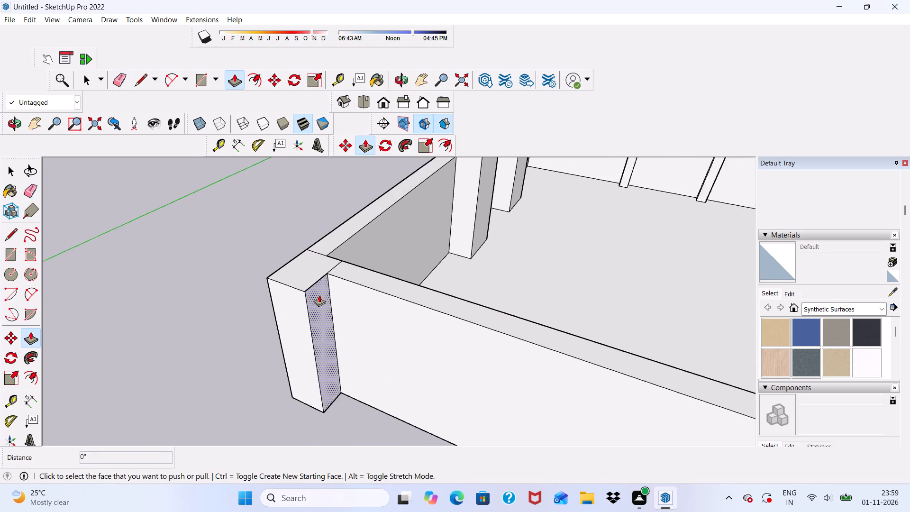
scroll(319, 295, up, 2)
click(303, 272)
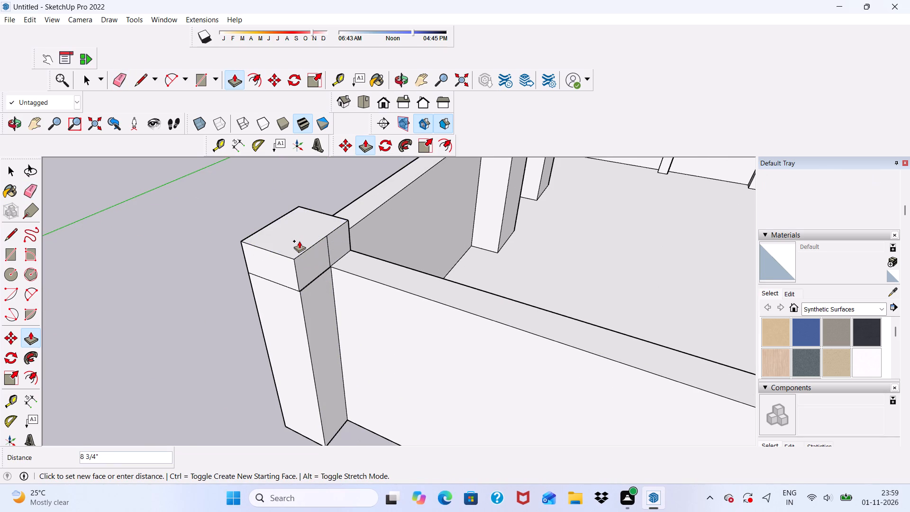
text(1')
key(Return)
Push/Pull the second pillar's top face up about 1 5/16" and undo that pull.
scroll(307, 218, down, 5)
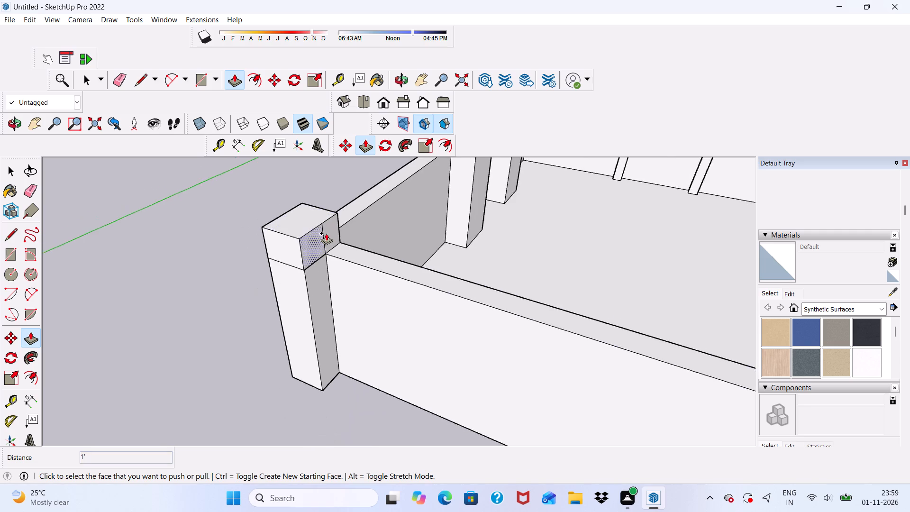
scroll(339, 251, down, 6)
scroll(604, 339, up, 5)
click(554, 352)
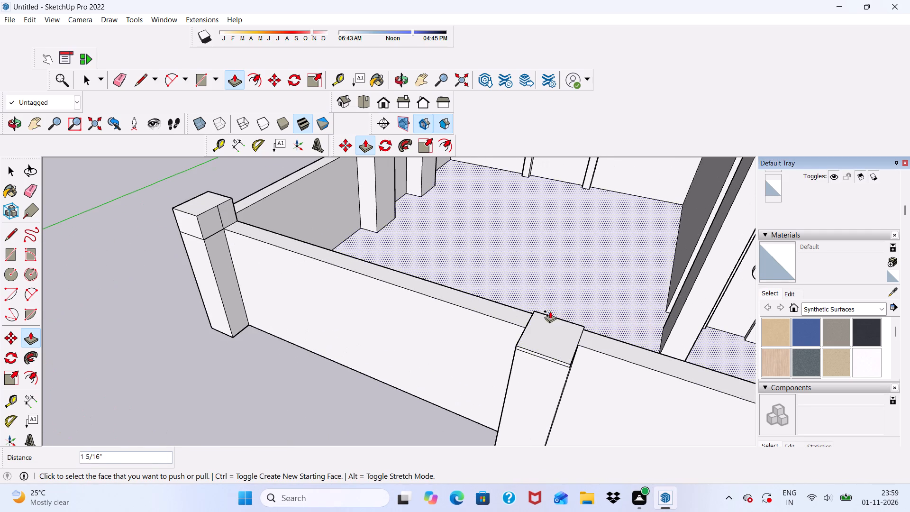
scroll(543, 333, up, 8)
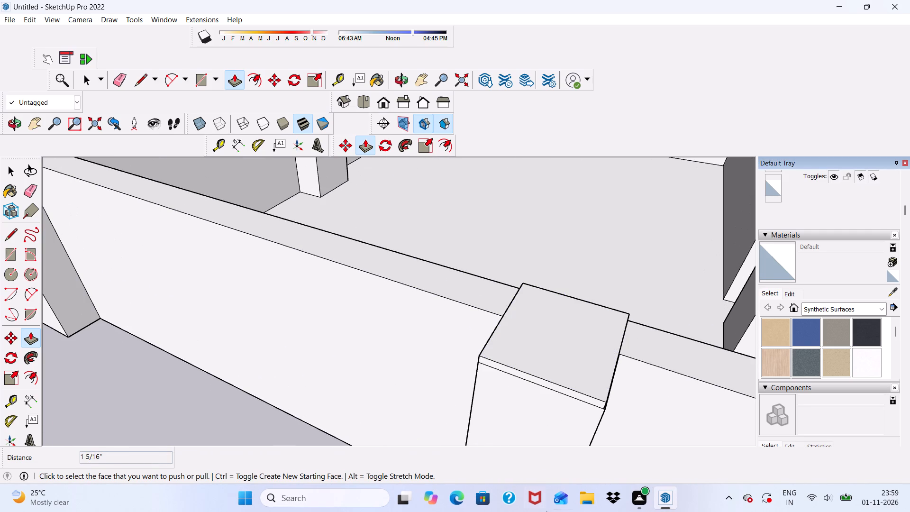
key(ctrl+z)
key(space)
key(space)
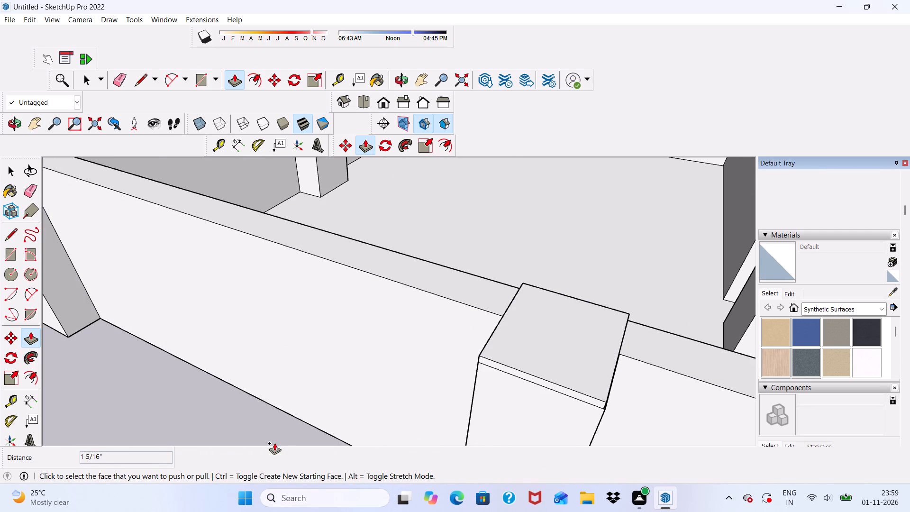
Undo the stray pull on the second pillar and Push/Pull its top face up 1' above the boundary wall.
click(262, 410)
key(space)
key(ctrl+z)
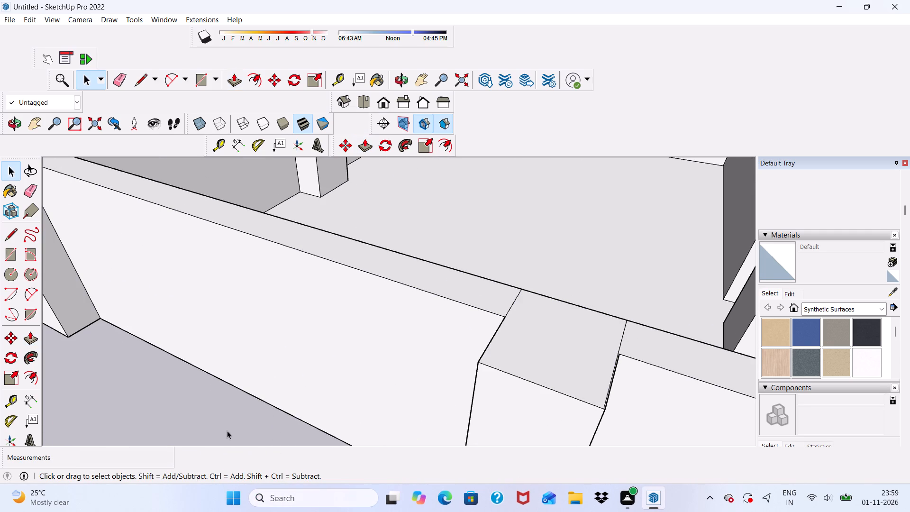
scroll(311, 430, down, 3)
click(490, 377)
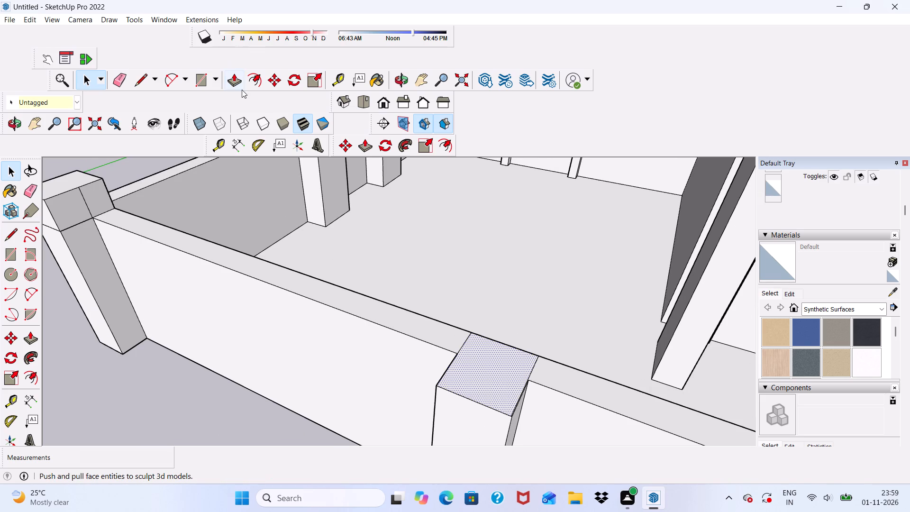
click(231, 76)
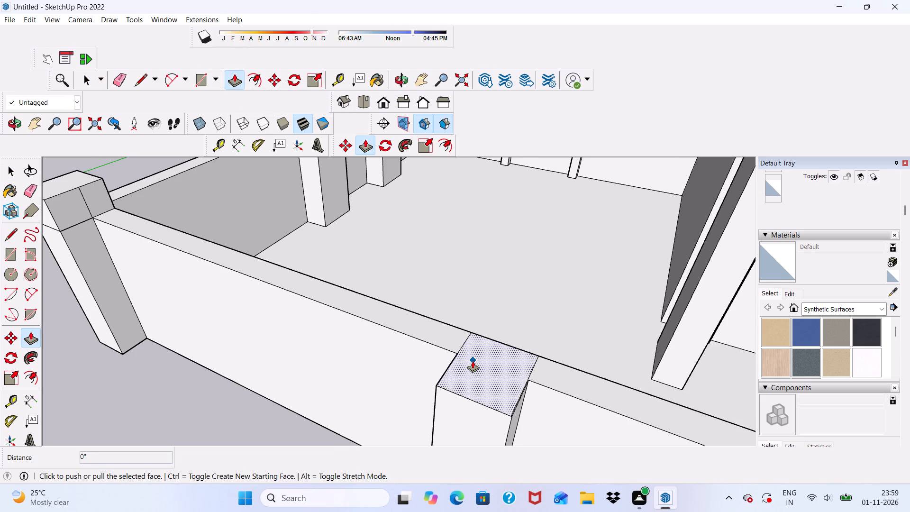
click(473, 361)
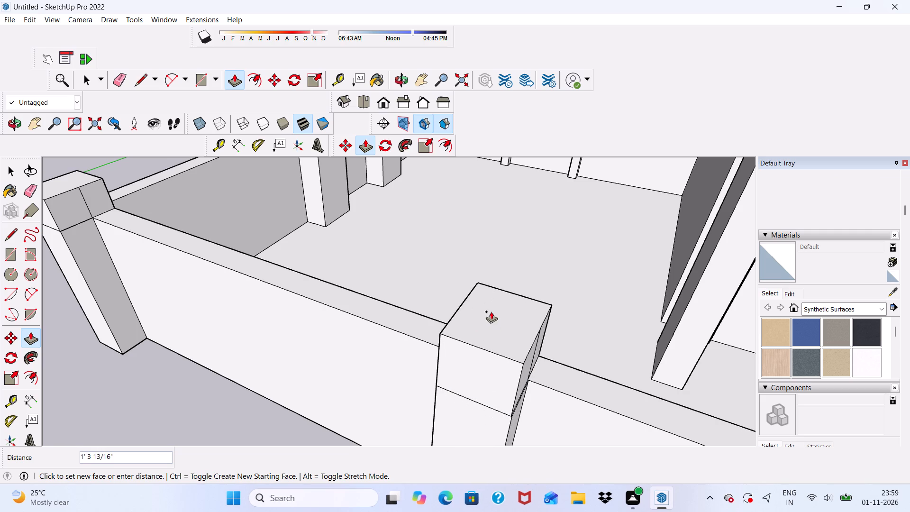
text(1')
key(Return)
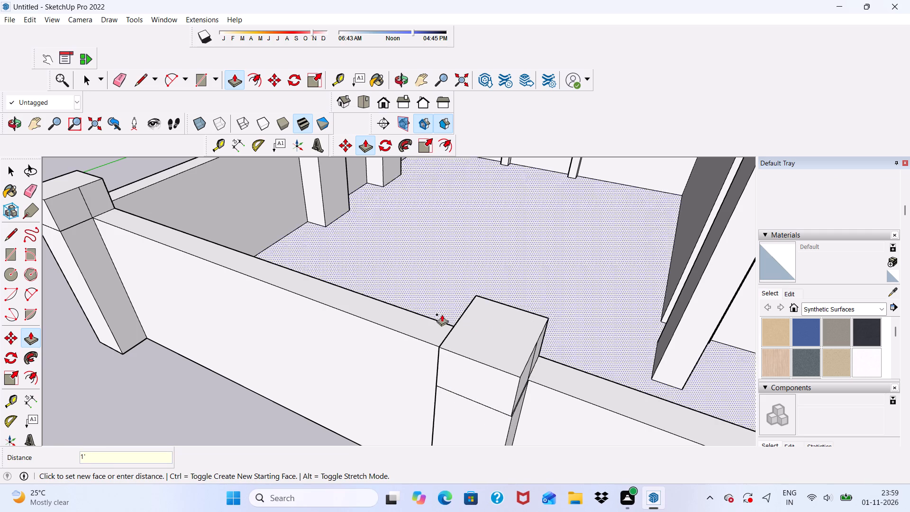
Erase the seam lines on the upper part of the corner pillar's side face towards the second pillar.
click(114, 81)
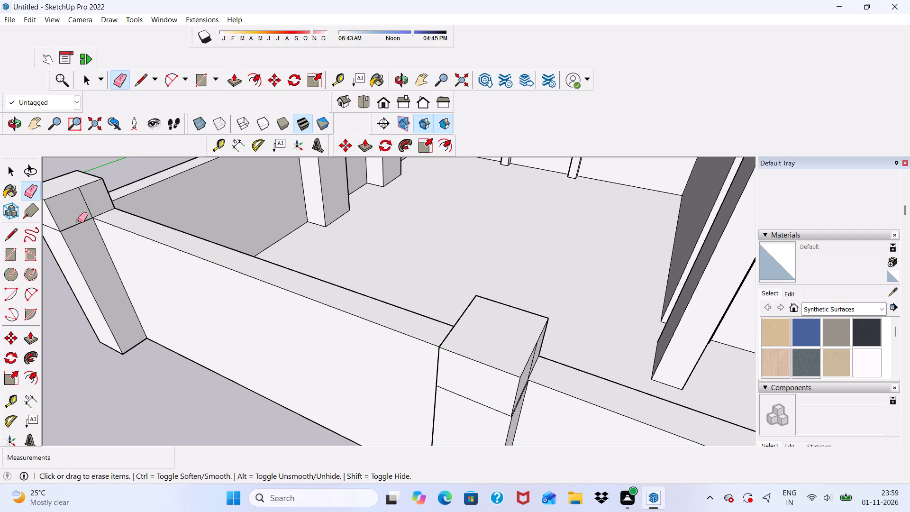
middle_drag(76, 248, 202, 241)
scroll(215, 233, down, 5)
scroll(152, 320, up, 6)
drag(116, 282, 117, 292)
scroll(126, 295, up, 12)
drag(150, 224, 131, 233)
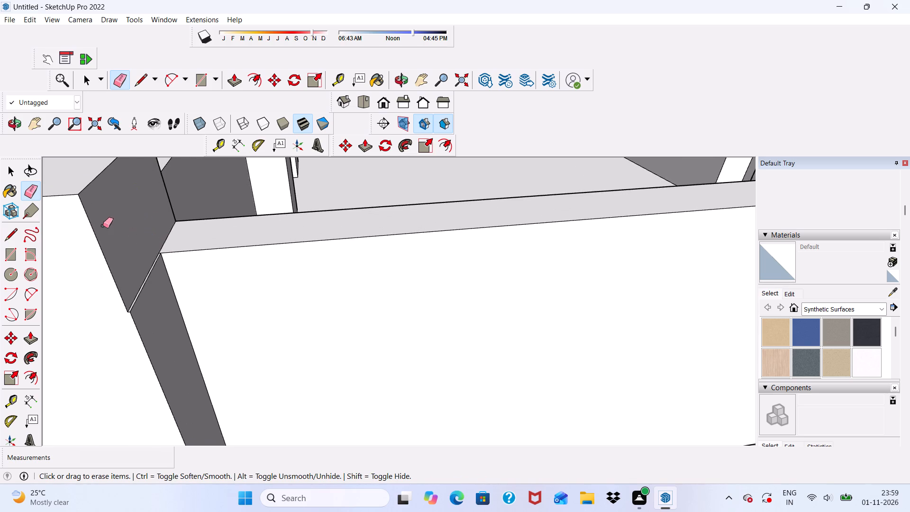
Push/Pull the upper part of that corner pillar side about 3/16" flush with the lower part, and erase the seam between them.
click(235, 80)
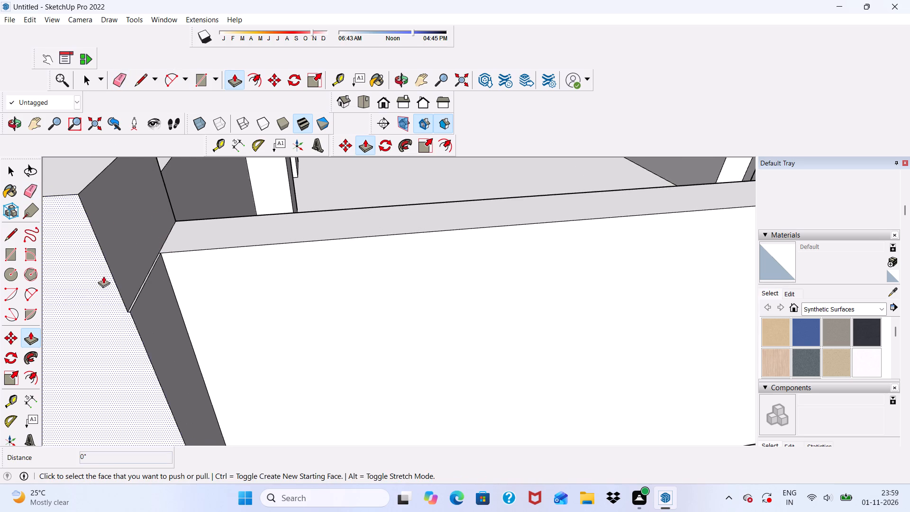
scroll(105, 276, up, 2)
click(114, 258)
click(143, 330)
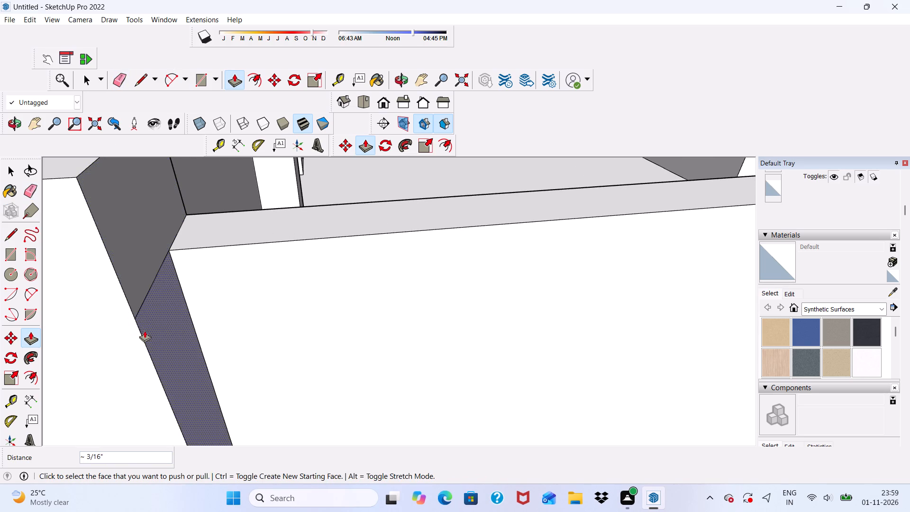
click(125, 74)
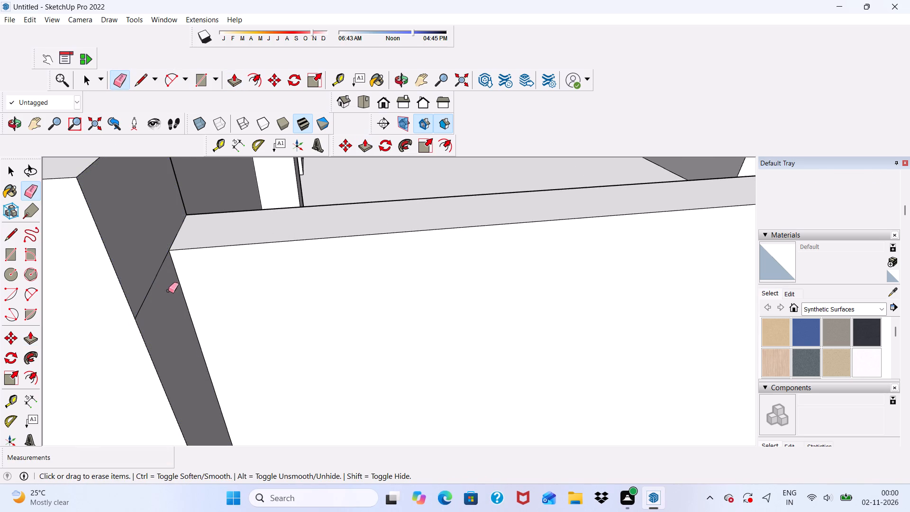
drag(155, 280, 160, 285)
Erase the leftover horizontal and vertical seam lines on the corner pillar's outer side face.
scroll(151, 273, down, 12)
middle_drag(177, 334, 327, 292)
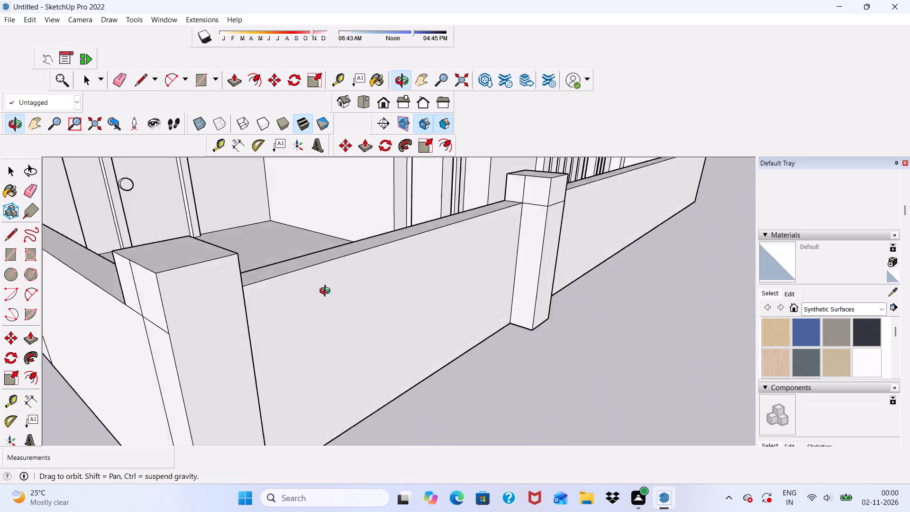
middle_drag(327, 292, 424, 276)
drag(364, 299, 354, 327)
drag(334, 306, 342, 325)
drag(346, 297, 352, 301)
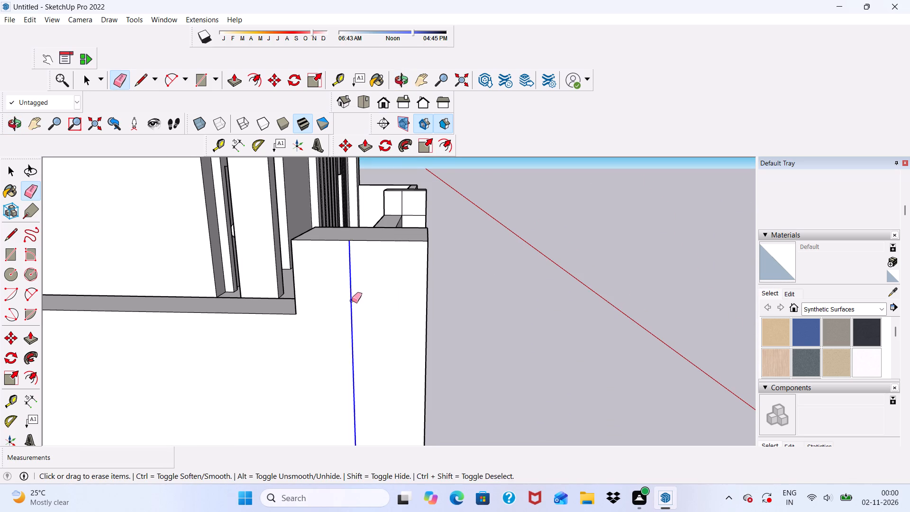
drag(352, 301, 354, 308)
Erase the seam lines on the second pillar's front face and on its side face towards the corner pillar.
scroll(330, 277, down, 4)
middle_drag(378, 321, 220, 309)
scroll(215, 303, up, 1)
scroll(213, 298, down, 10)
middle_drag(311, 333, 312, 333)
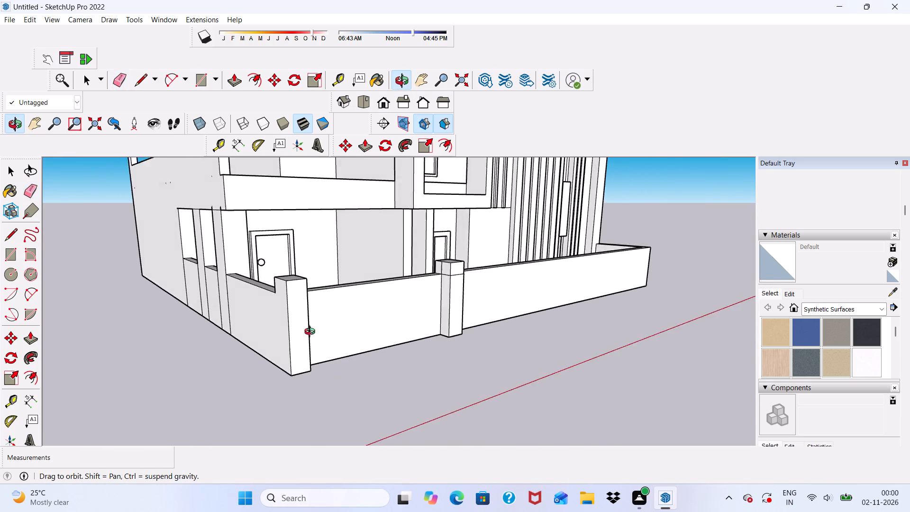
middle_drag(312, 333, 223, 327)
scroll(394, 285, up, 6)
drag(377, 263, 378, 283)
scroll(334, 283, up, 5)
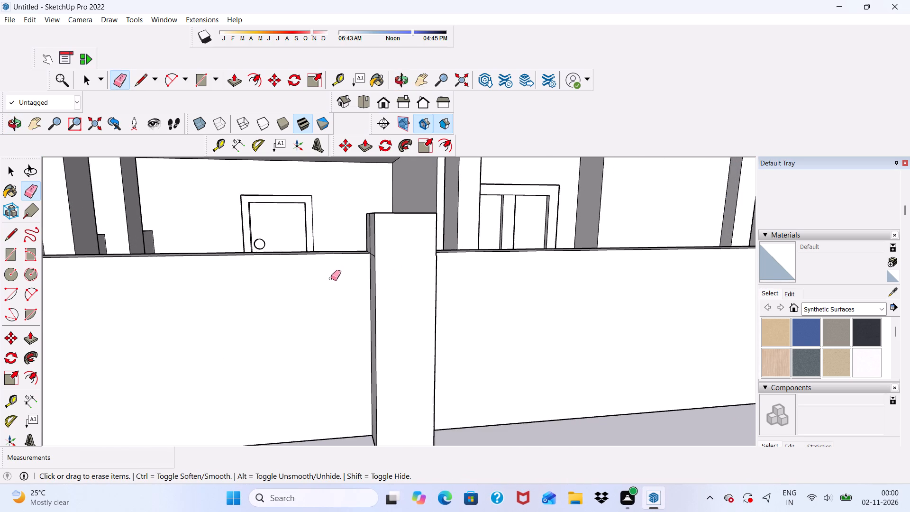
middle_drag(331, 277, 426, 288)
scroll(435, 290, up, 4)
drag(545, 242, 566, 263)
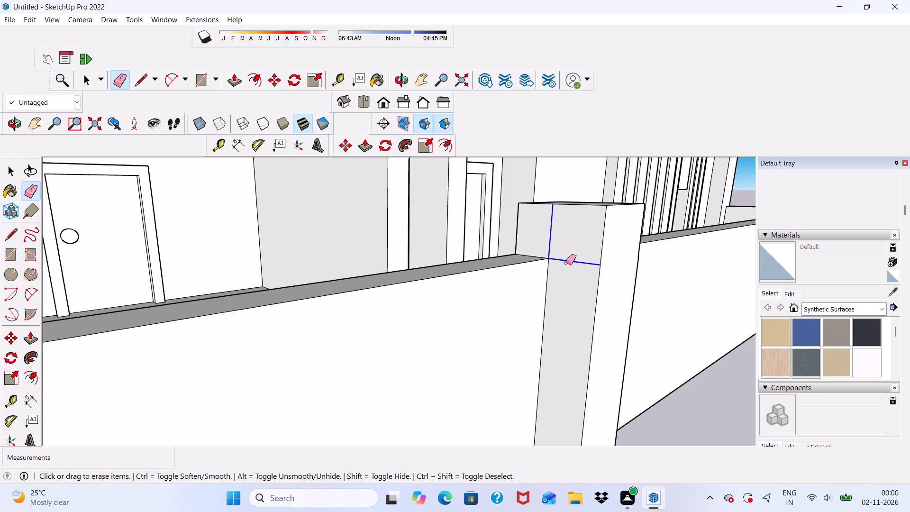
drag(566, 263, 567, 265)
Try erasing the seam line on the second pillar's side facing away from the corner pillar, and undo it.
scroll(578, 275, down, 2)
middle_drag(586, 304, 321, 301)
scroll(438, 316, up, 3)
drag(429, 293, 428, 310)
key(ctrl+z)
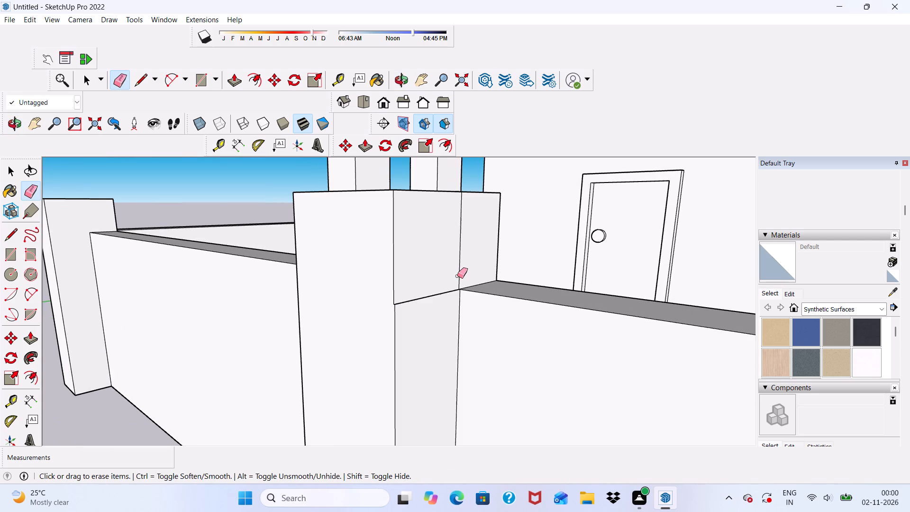
Push/Pull the upper front part of the second pillar's far side face about 3/16" to align with the face below.
click(236, 74)
scroll(431, 268, up, 4)
click(427, 266)
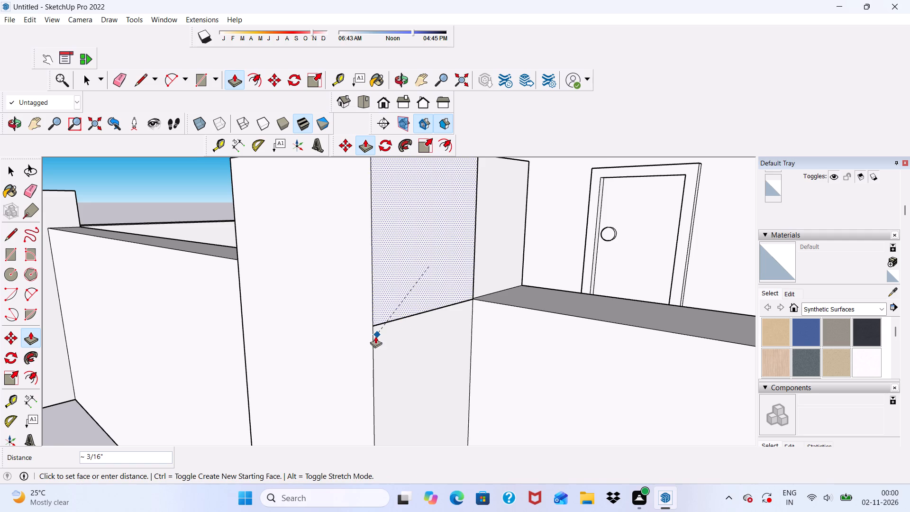
click(376, 339)
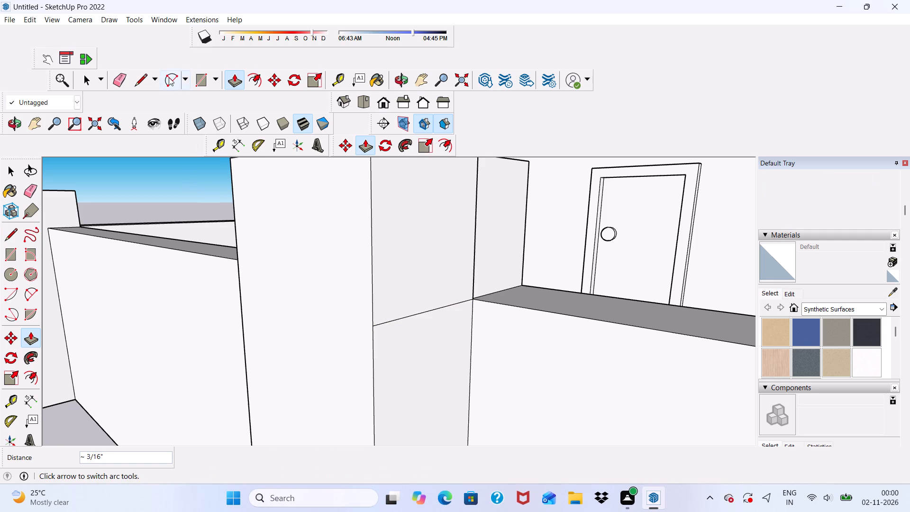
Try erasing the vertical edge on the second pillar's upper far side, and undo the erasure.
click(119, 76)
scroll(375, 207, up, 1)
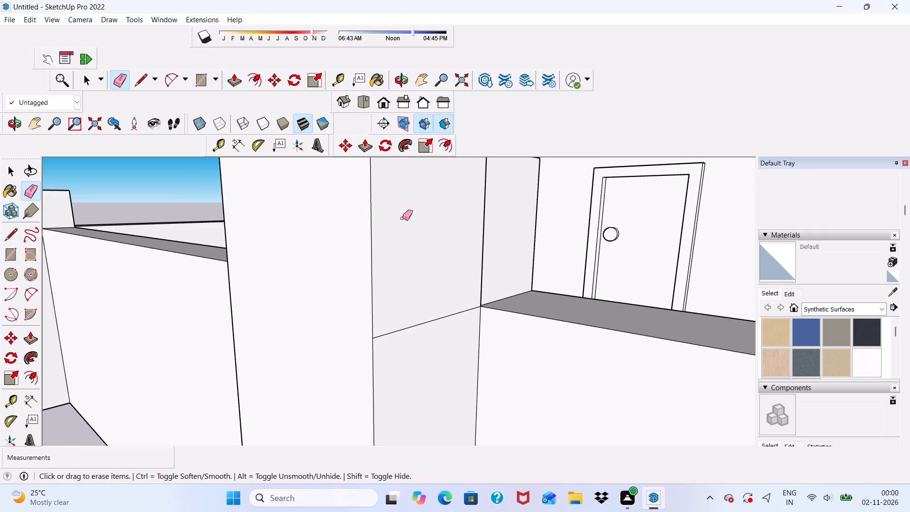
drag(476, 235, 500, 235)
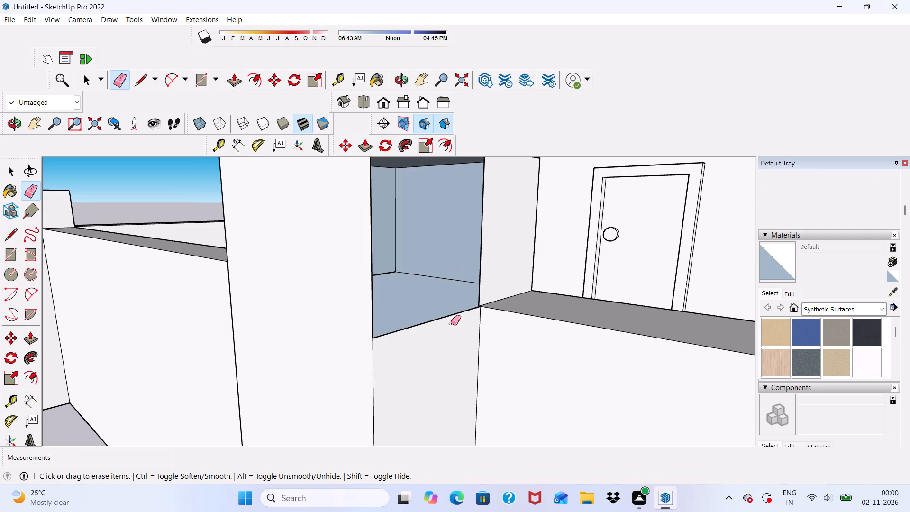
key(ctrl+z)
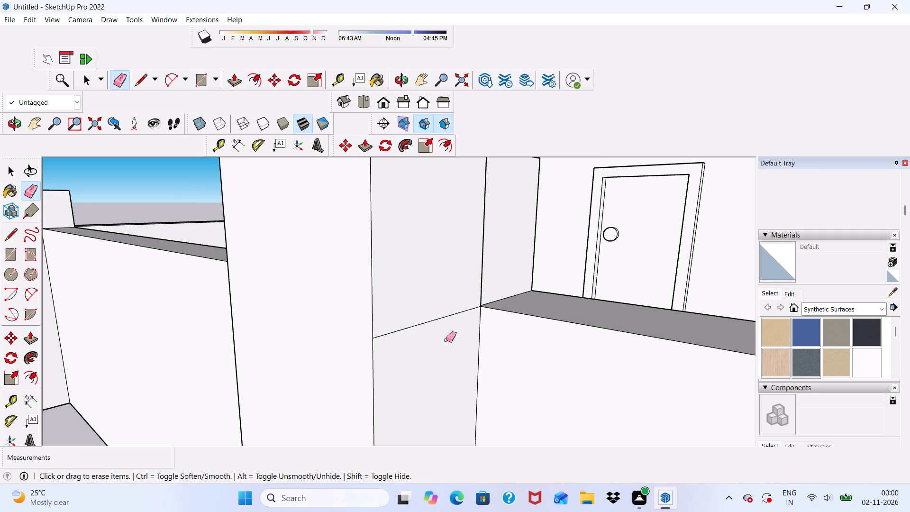
Push/Pull the second pillar's upper side face above the wall top about 1/4", flush with the adjoining side face.
scroll(438, 281, up, 4)
scroll(515, 314, up, 4)
middle_drag(515, 311, 387, 304)
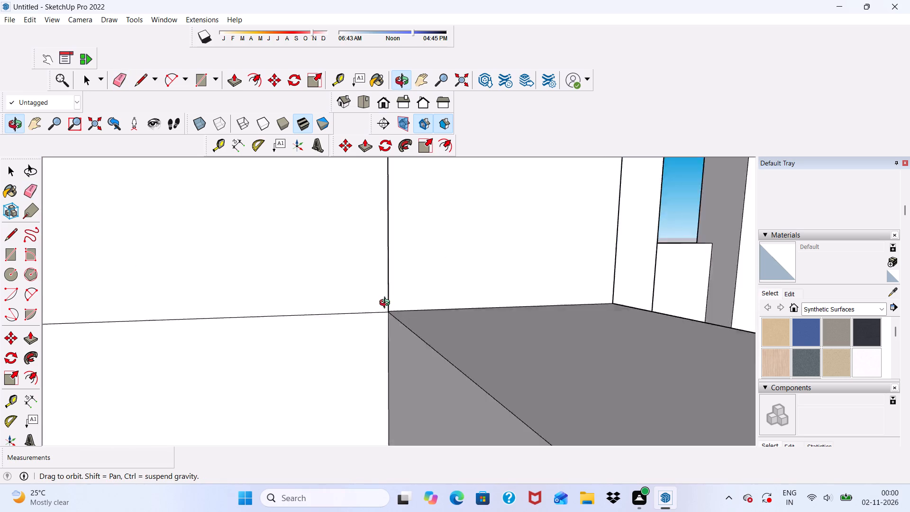
middle_drag(387, 304, 305, 348)
scroll(305, 348, up, 3)
key(space)
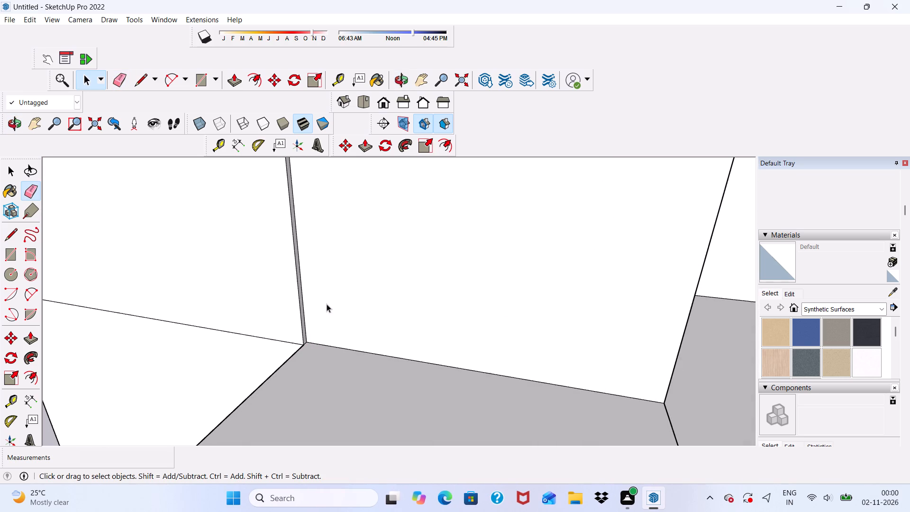
click(337, 288)
drag(235, 76, 236, 81)
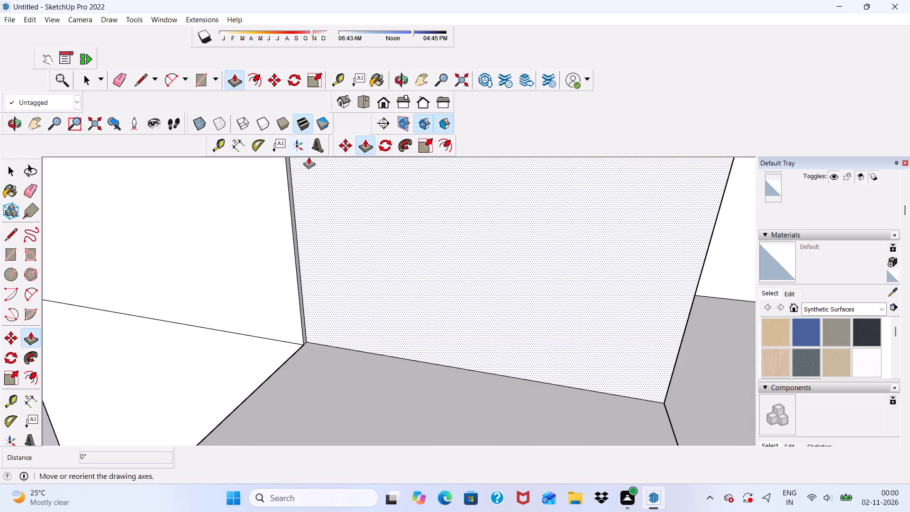
click(357, 204)
click(336, 204)
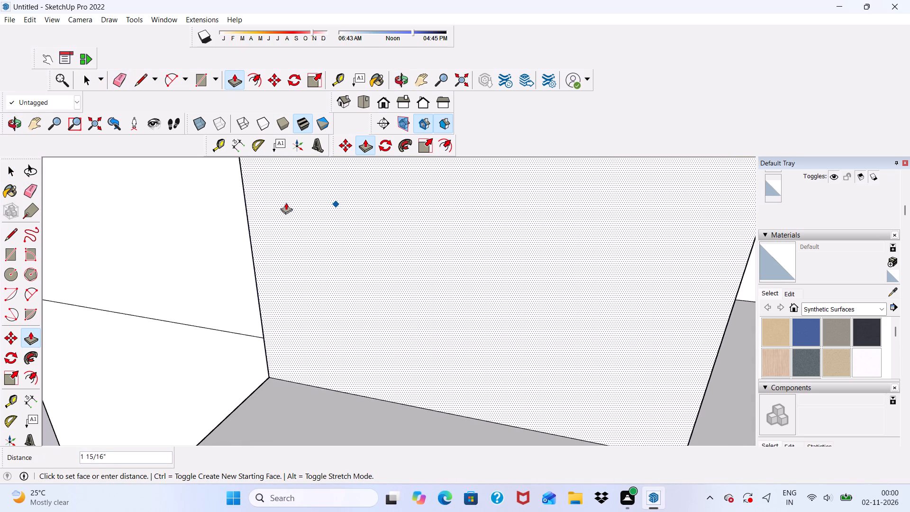
scroll(256, 190, down, 2)
middle_drag(254, 192, 422, 150)
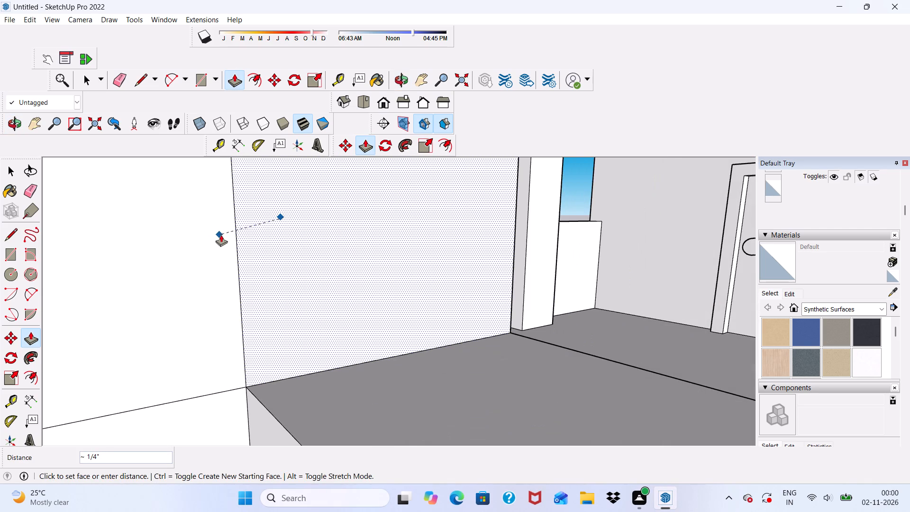
click(222, 234)
Erase the vertical and horizontal seam lines on the second pillar's side facing away from the corner pillar.
click(120, 80)
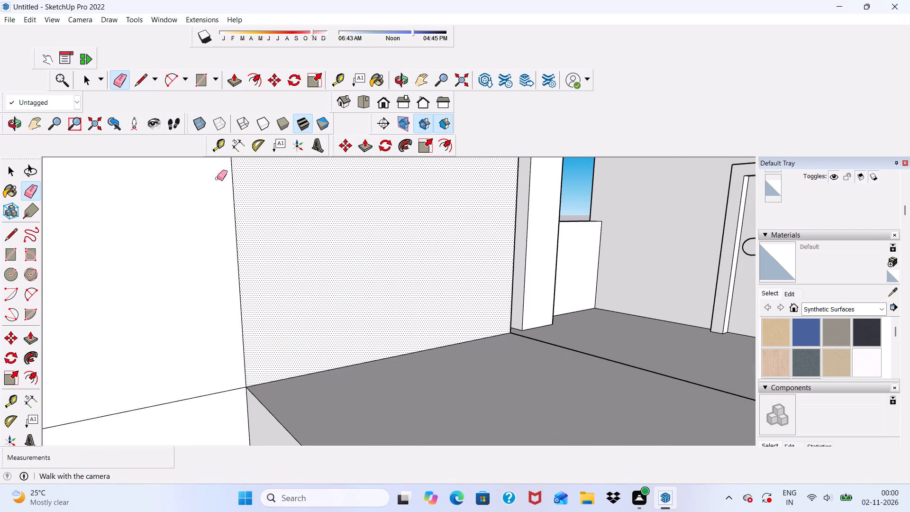
drag(226, 192, 240, 215)
scroll(235, 219, down, 3)
drag(170, 351, 173, 364)
scroll(168, 351, down, 5)
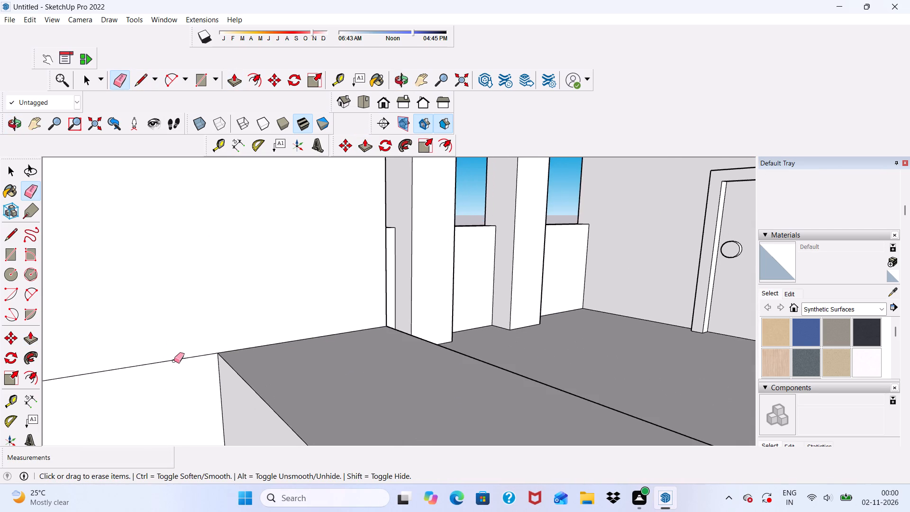
drag(173, 351, 173, 366)
Inspect both raised pillars and the front boundary wall from several angles for leftover seam lines.
scroll(164, 335, down, 6)
scroll(246, 342, up, 1)
scroll(269, 300, down, 5)
middle_drag(263, 333, 436, 352)
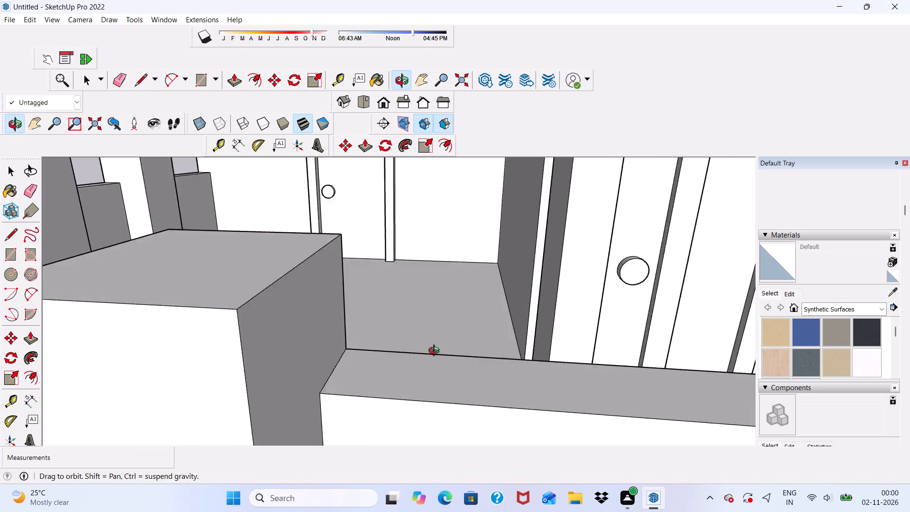
middle_drag(436, 352, 445, 347)
scroll(383, 293, down, 8)
middle_drag(352, 332, 381, 320)
scroll(384, 321, up, 5)
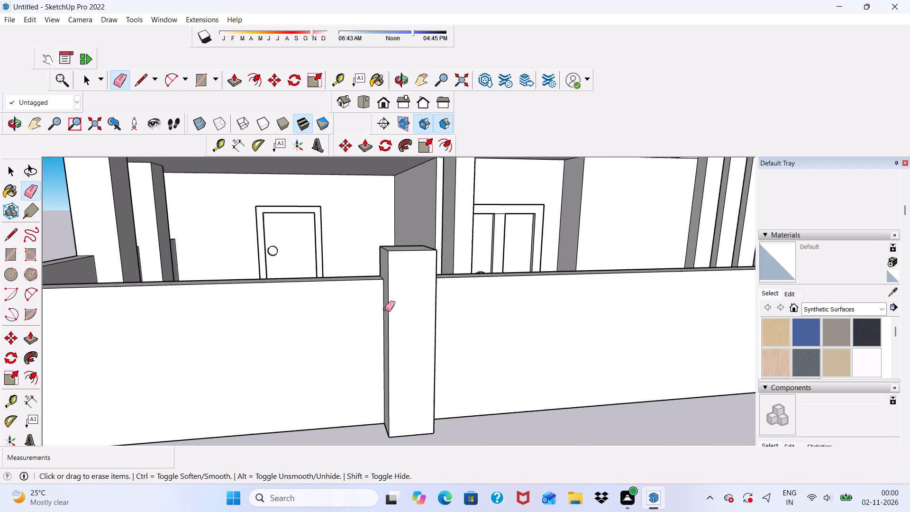
middle_drag(383, 307, 421, 301)
scroll(354, 260, down, 5)
middle_drag(486, 298, 458, 298)
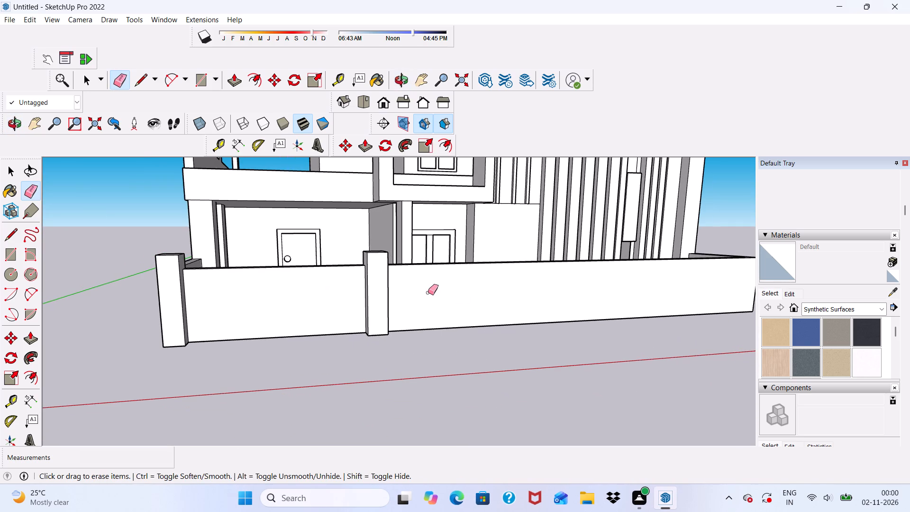
middle_drag(460, 308, 369, 349)
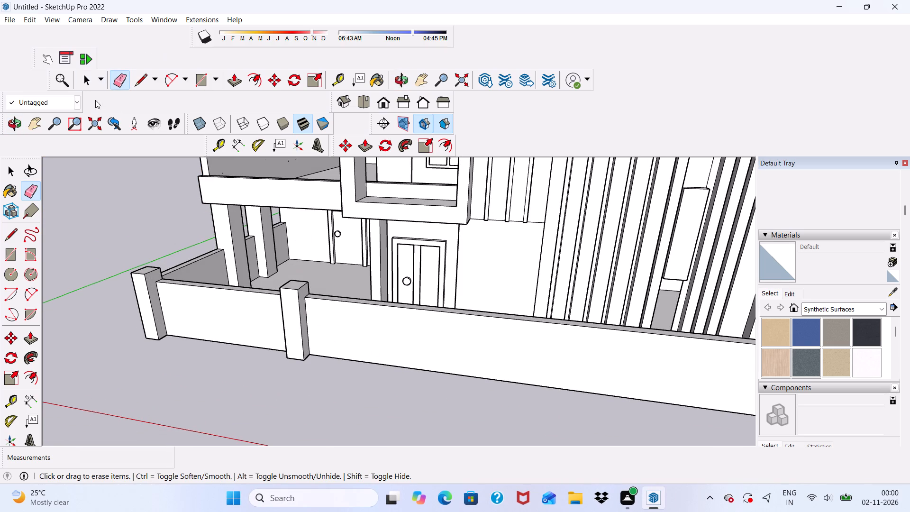
Draw a narrow vertical rectangle spanning the wall's full height on the front boundary wall, just beyond the second pillar.
click(196, 79)
middle_drag(281, 295, 301, 238)
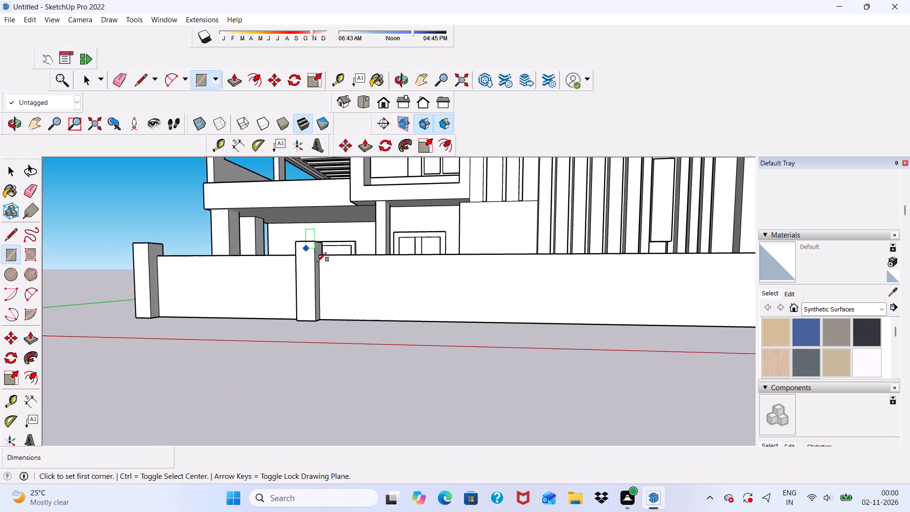
scroll(324, 266, up, 9)
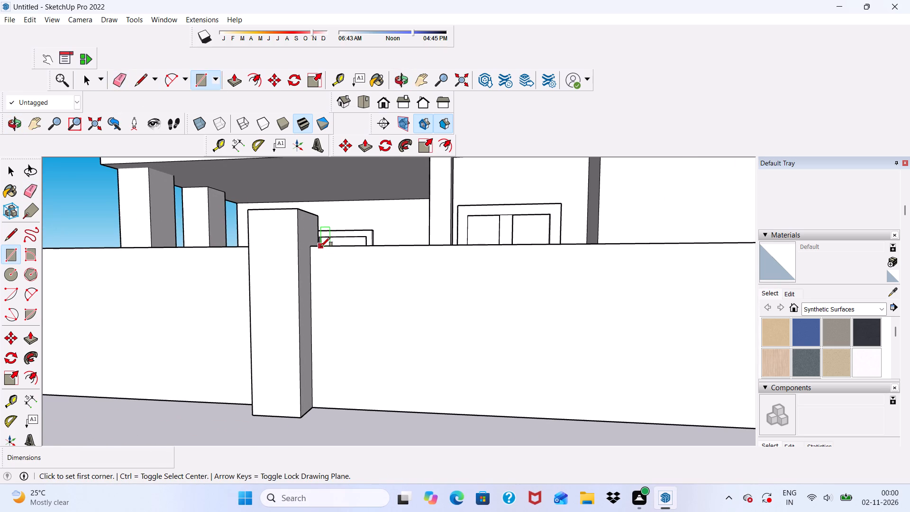
click(321, 247)
scroll(334, 266, down, 4)
scroll(357, 326, up, 6)
scroll(324, 396, up, 4)
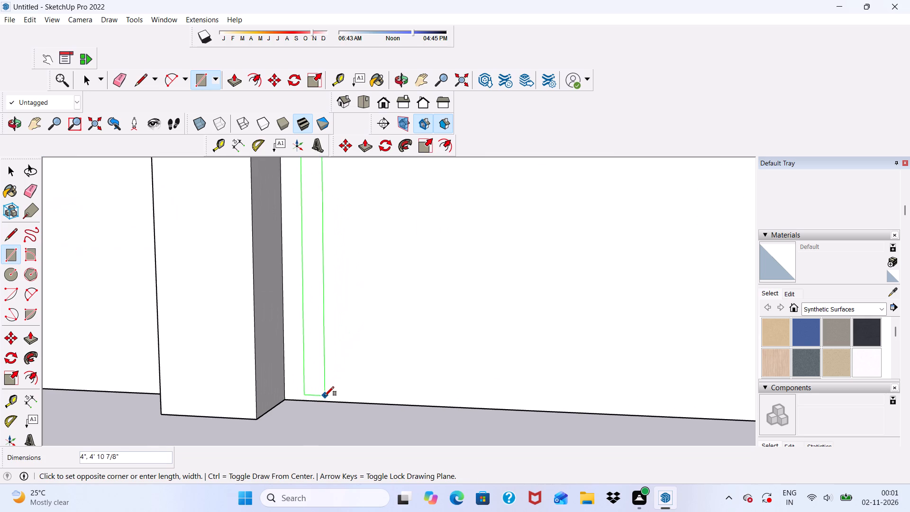
click(333, 403)
Copy the narrow strip along the wall about 8 9/16" away from the second pillar, and multiply the copy by 5.
scroll(329, 355, down, 8)
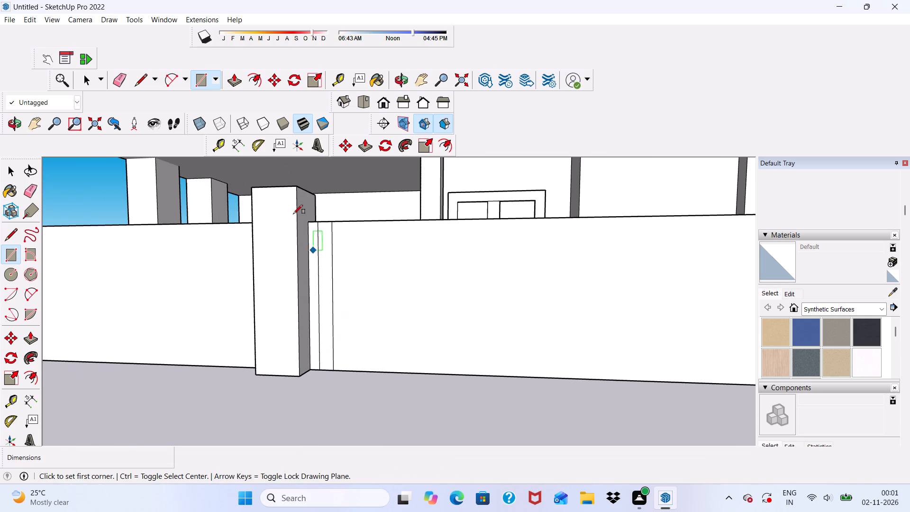
click(271, 80)
scroll(341, 315, up, 4)
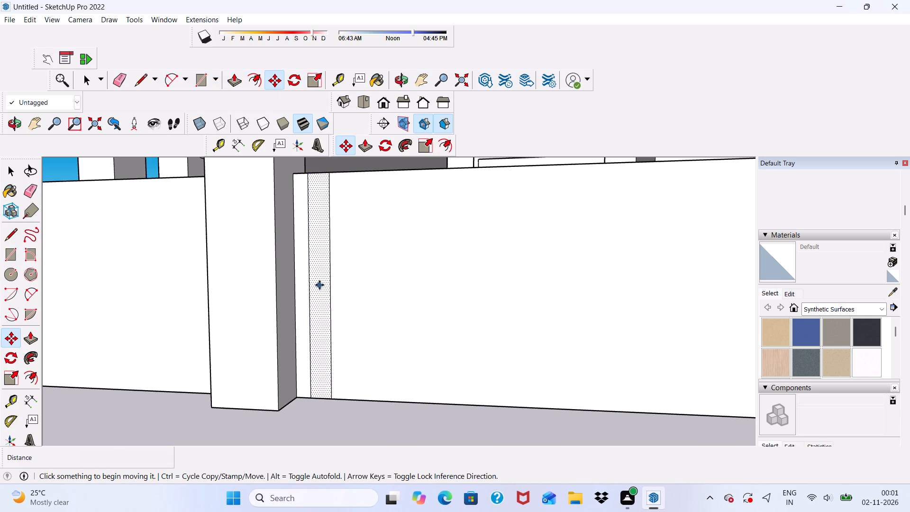
click(319, 285)
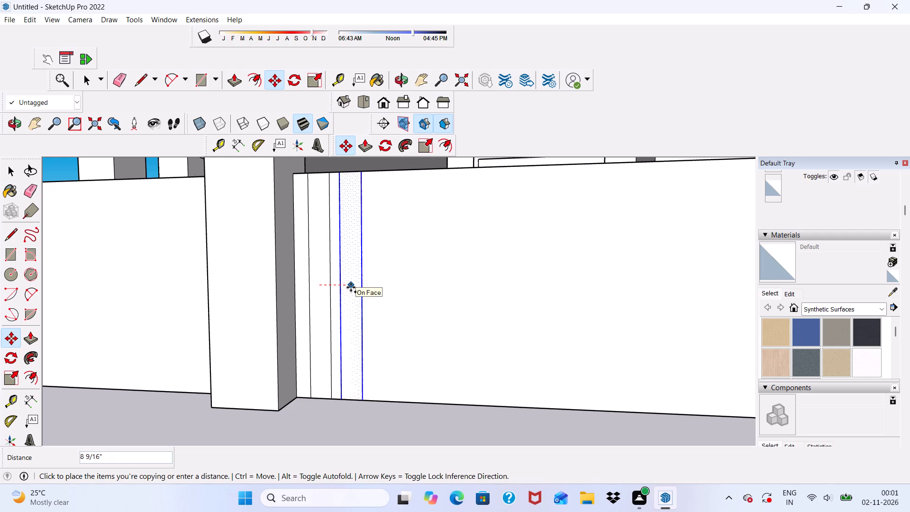
click(351, 287)
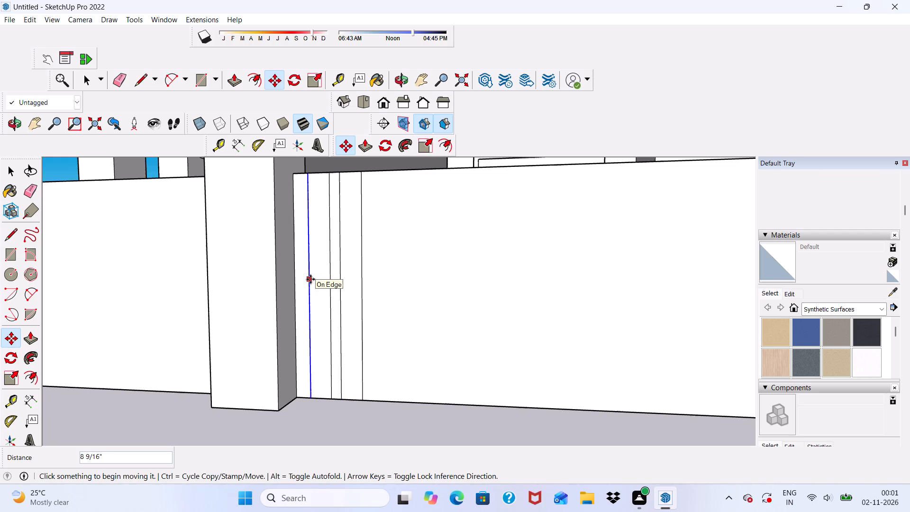
key(shift+asterisk)
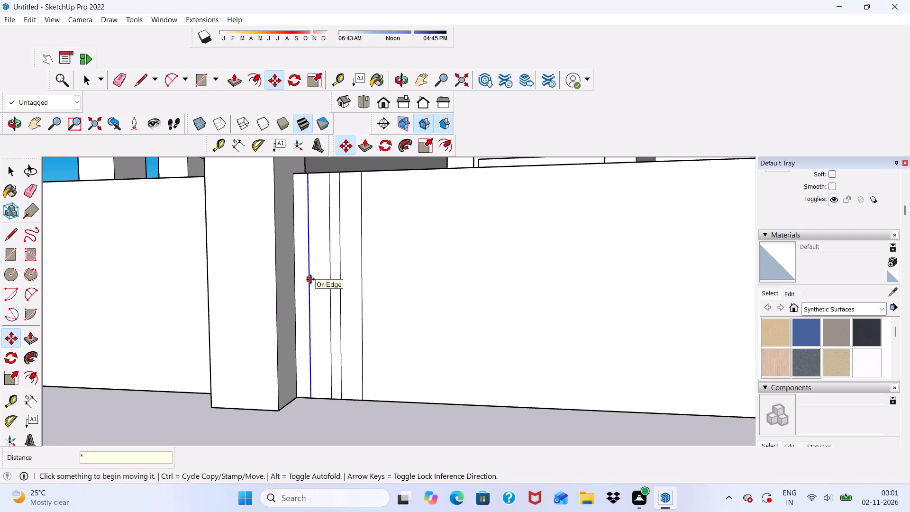
key(5)
key(Return)
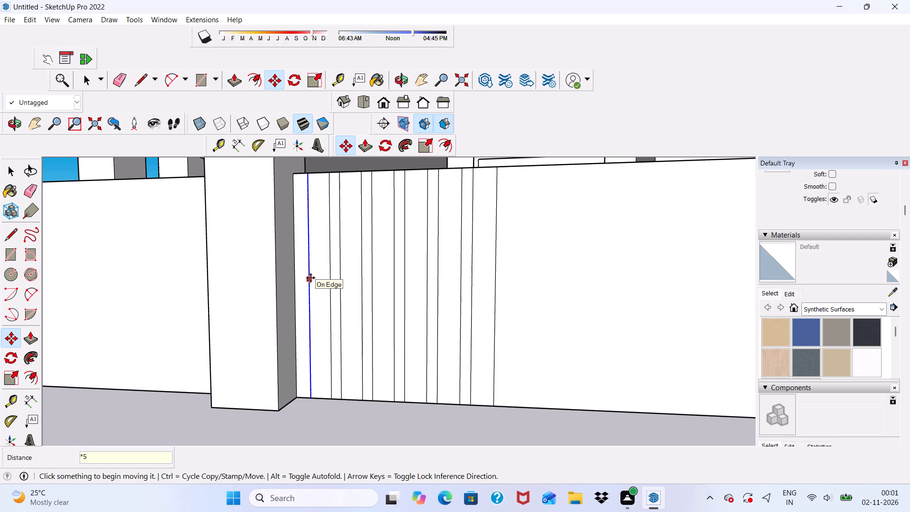
Push/Pull the strip nearest the second pillar outward 6" from the wall face.
scroll(326, 256, down, 3)
click(231, 87)
scroll(366, 216, up, 2)
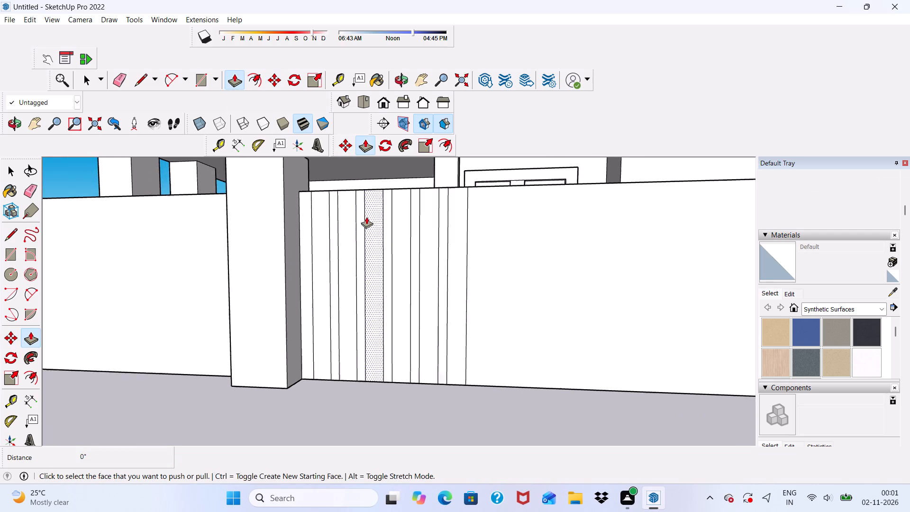
scroll(366, 217, up, 3)
scroll(282, 199, up, 2)
click(297, 200)
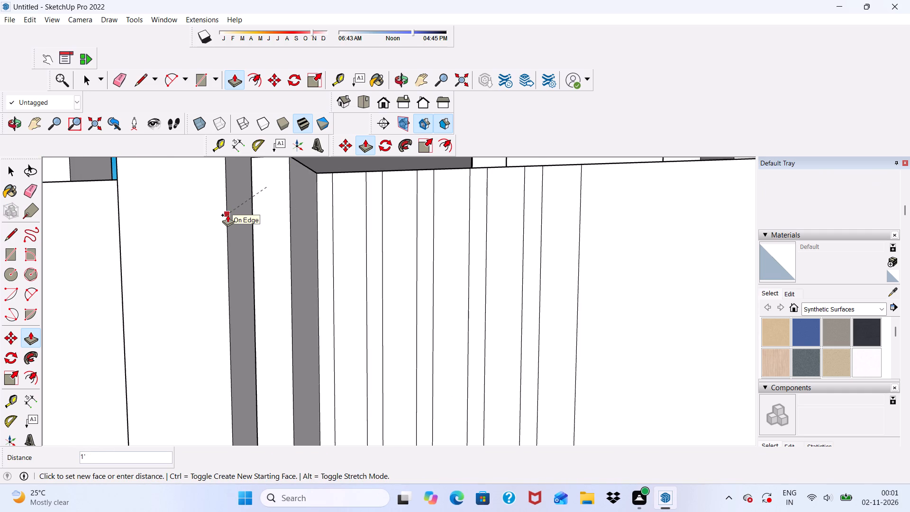
key(6)
key(shift+quotedbl)
key(Return)
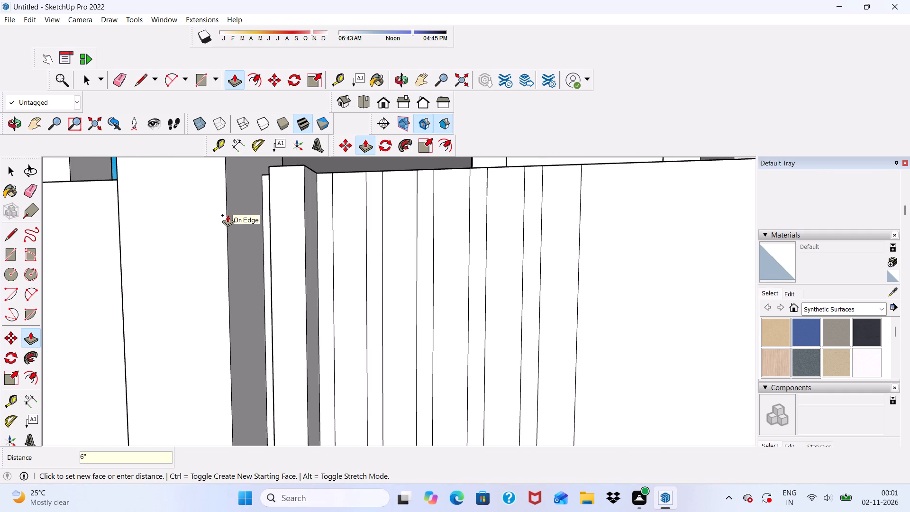
Push/Pull the second and third strips outward 6", flush with the first raised slat.
scroll(155, 204, down, 2)
middle_drag(305, 280, 261, 396)
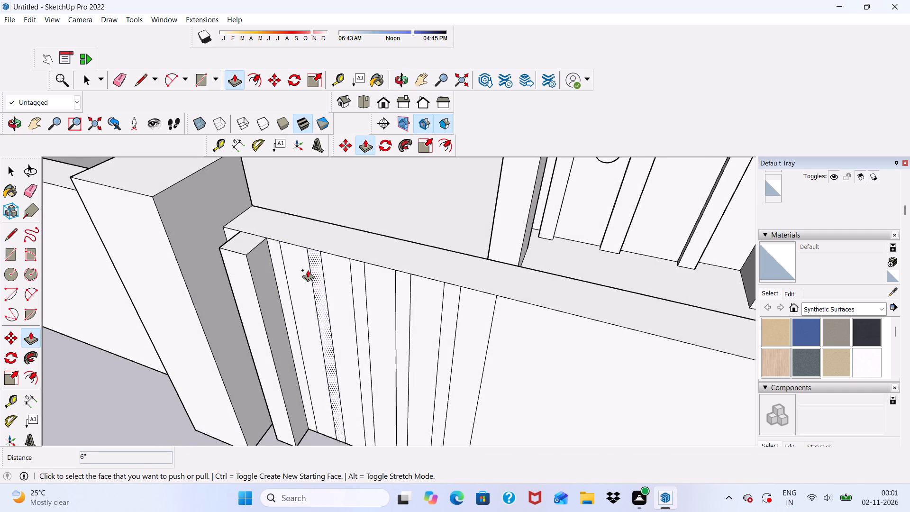
scroll(305, 261, up, 4)
scroll(285, 264, down, 4)
middle_drag(285, 279, 317, 235)
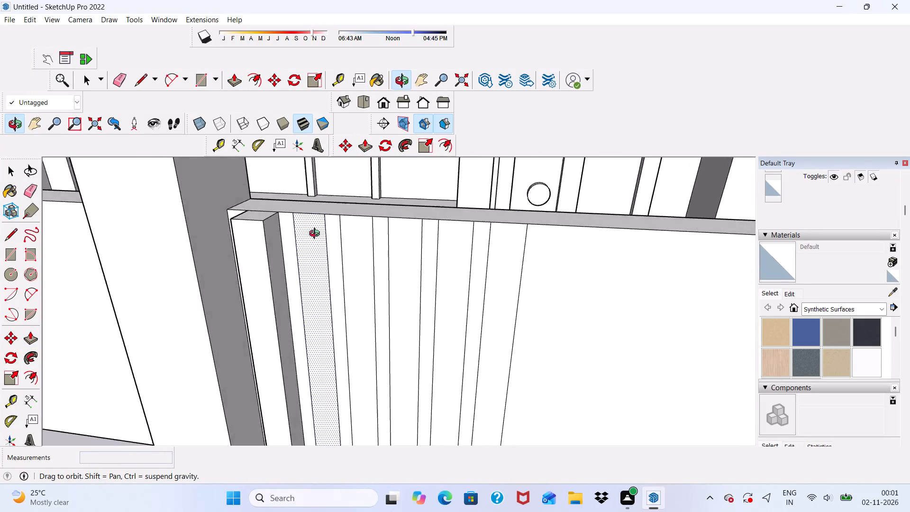
middle_drag(317, 235, 406, 177)
scroll(409, 192, up, 1)
scroll(346, 215, down, 8)
middle_drag(382, 247, 379, 235)
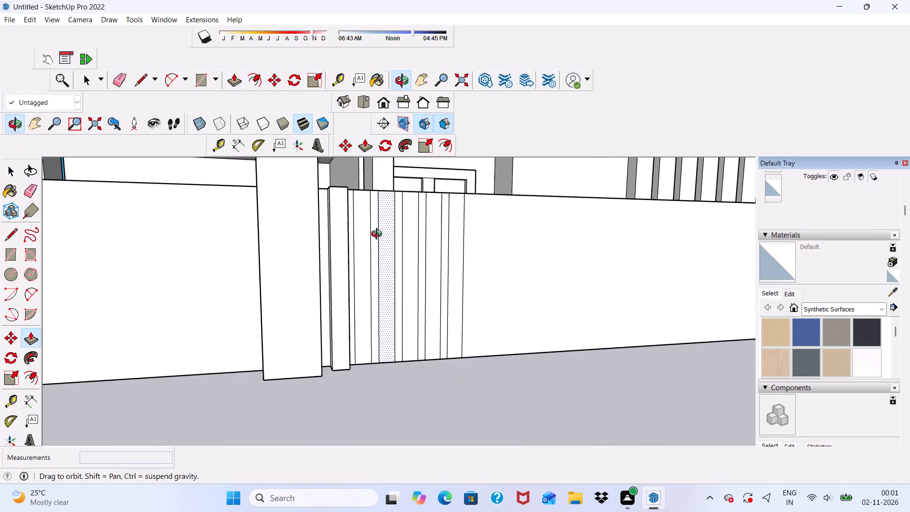
middle_drag(379, 235, 274, 289)
scroll(231, 275, up, 6)
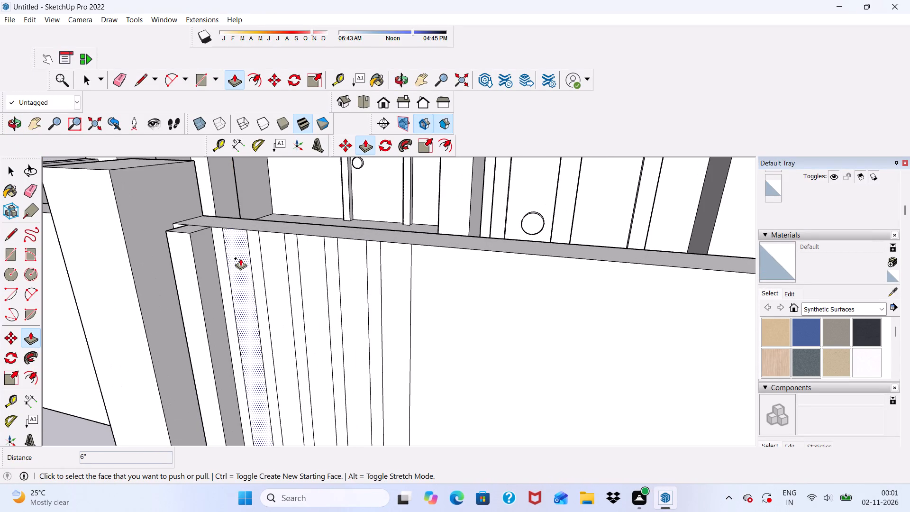
click(240, 258)
scroll(179, 226, up, 5)
click(192, 256)
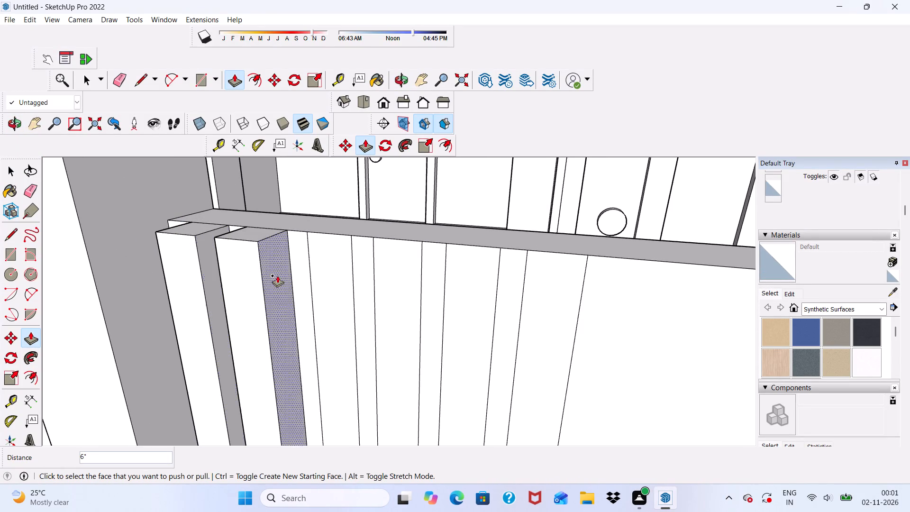
click(330, 276)
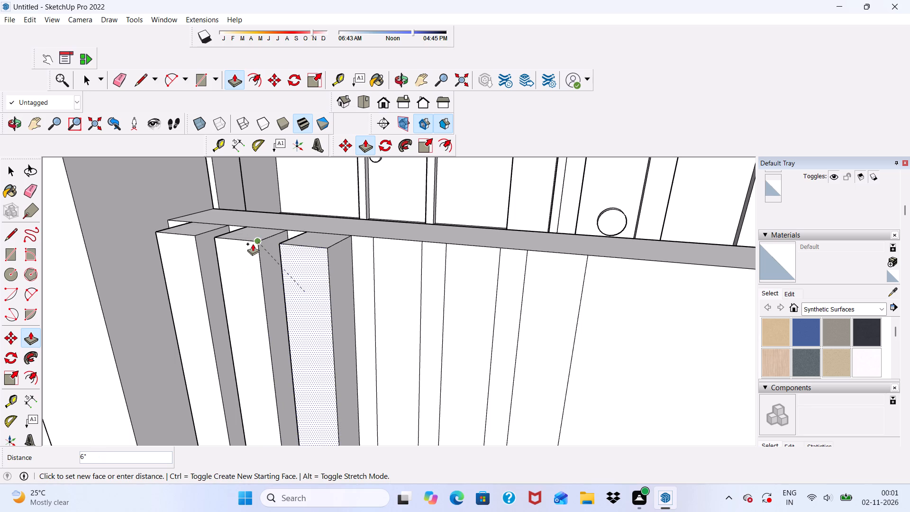
click(253, 244)
Push/Pull the fourth, fifth and sixth strips outward 6", flush with the other raised slats.
click(399, 273)
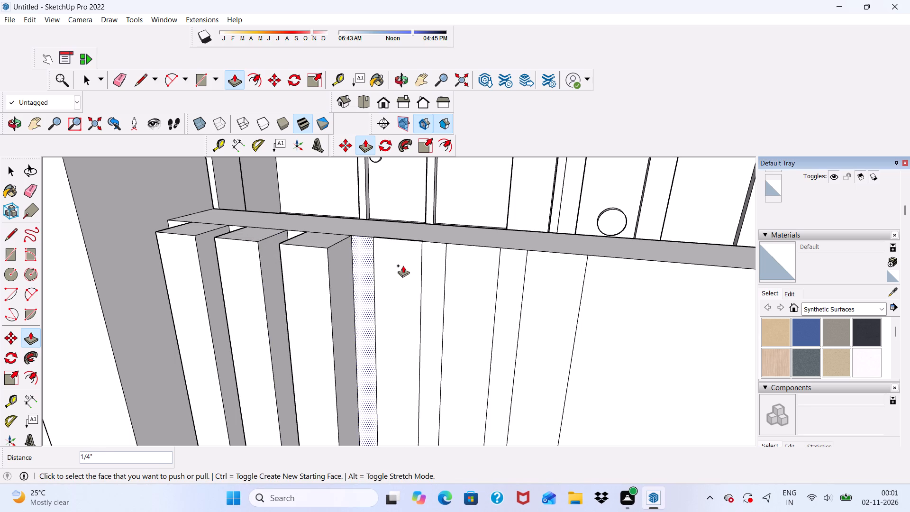
click(403, 265)
scroll(315, 268, up, 3)
click(326, 261)
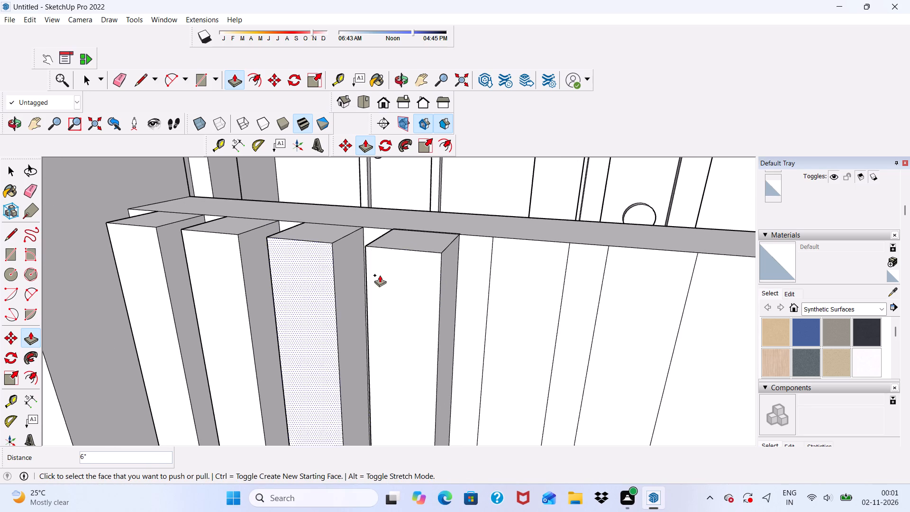
click(514, 289)
scroll(446, 302, up, 2)
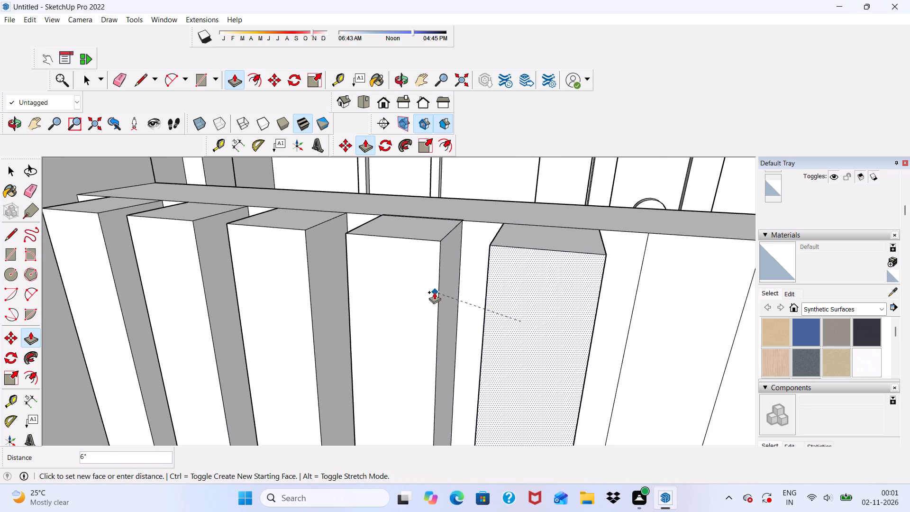
click(438, 286)
scroll(440, 285, down, 5)
click(599, 299)
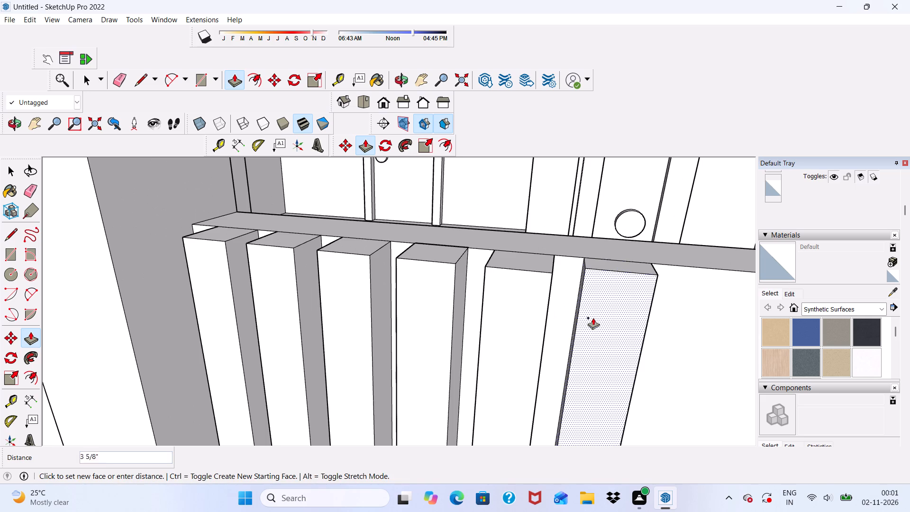
click(547, 300)
Inspect the six raised slats beside the second pillar from below and from the front of the house.
scroll(500, 265, down, 5)
middle_drag(519, 310, 521, 209)
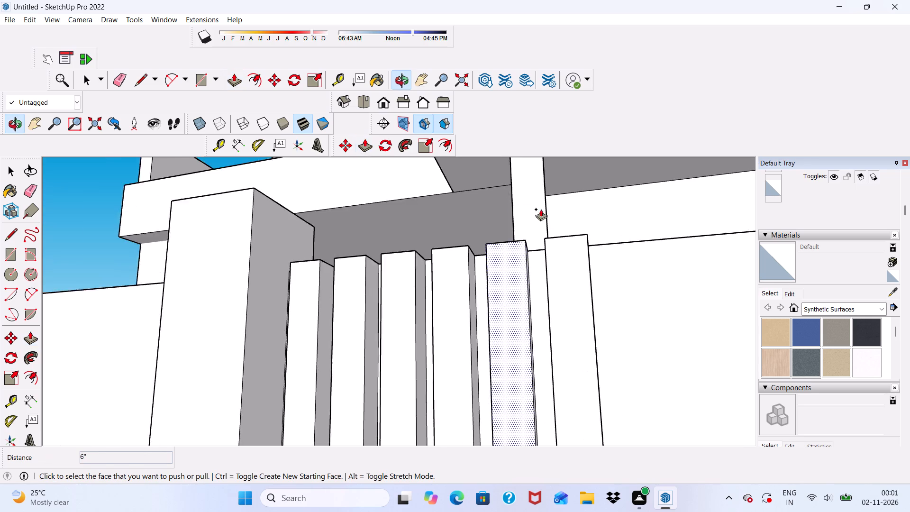
scroll(546, 209, up, 1)
scroll(545, 214, down, 12)
middle_drag(473, 297, 503, 262)
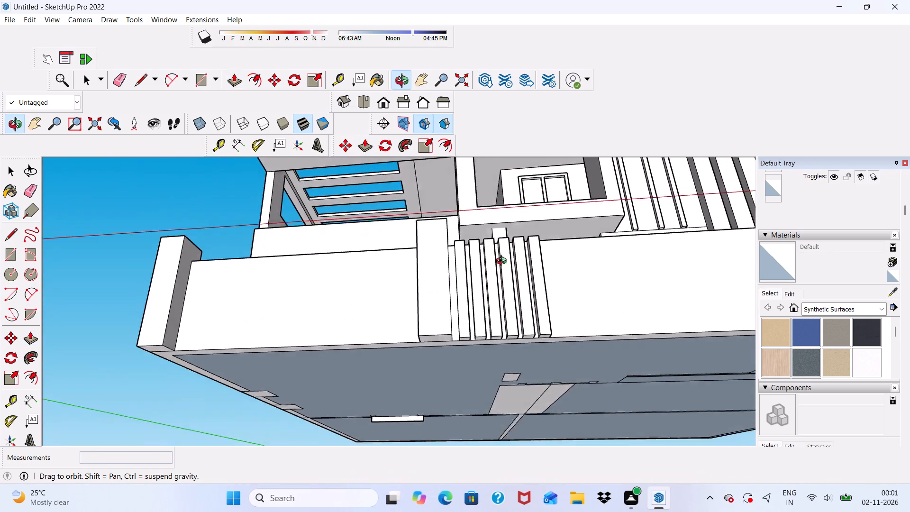
middle_drag(503, 262, 476, 284)
scroll(475, 292, up, 1)
scroll(475, 292, down, 6)
middle_drag(444, 295, 485, 356)
scroll(506, 339, up, 1)
scroll(469, 350, down, 2)
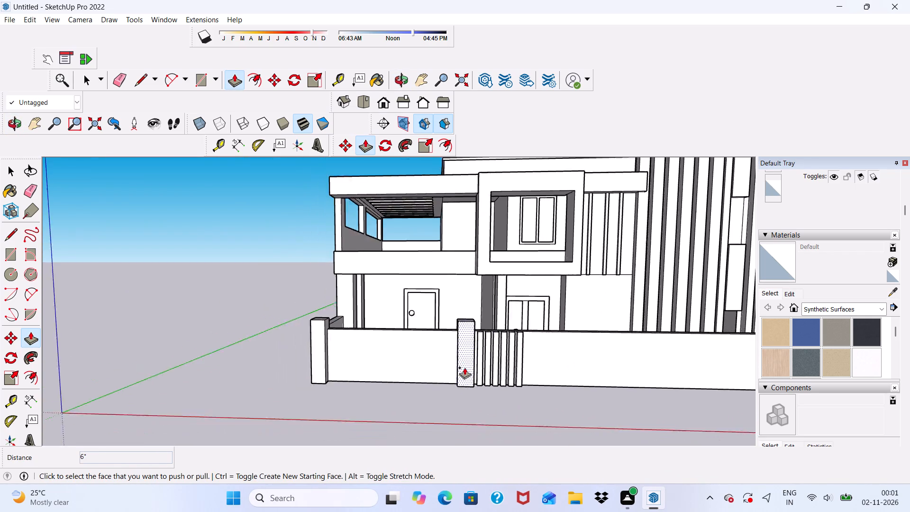
scroll(464, 367, down, 3)
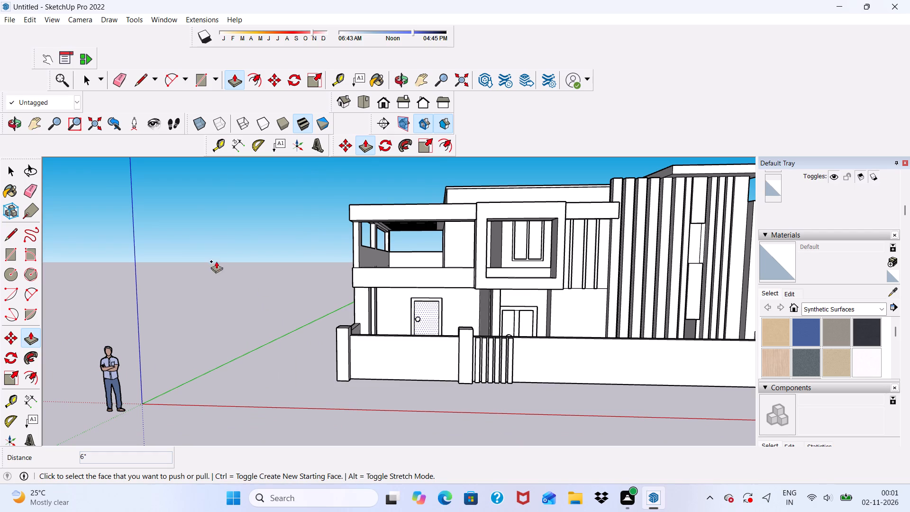
Draw a vertical rectangle about 1' 13/16" wide and 5' high on the front boundary wall, a short gap beyond the last slat.
click(203, 83)
scroll(375, 207, down, 4)
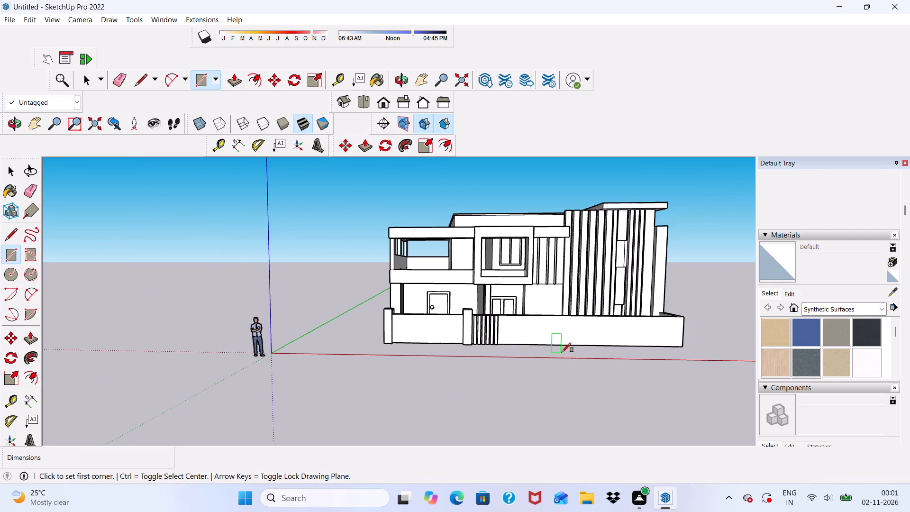
scroll(576, 347, down, 2)
scroll(604, 360, up, 5)
scroll(470, 316, up, 5)
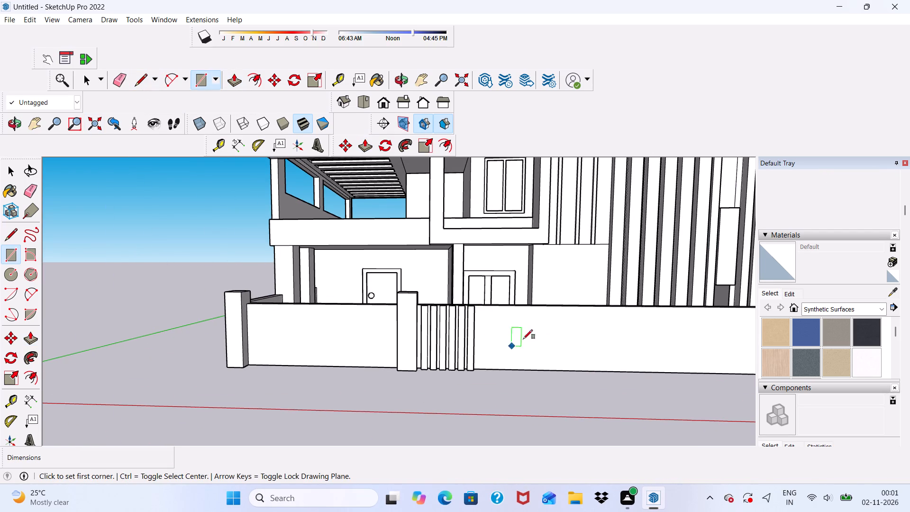
scroll(537, 329, up, 6)
scroll(505, 299, down, 2)
middle_drag(453, 322, 465, 335)
scroll(498, 329, up, 6)
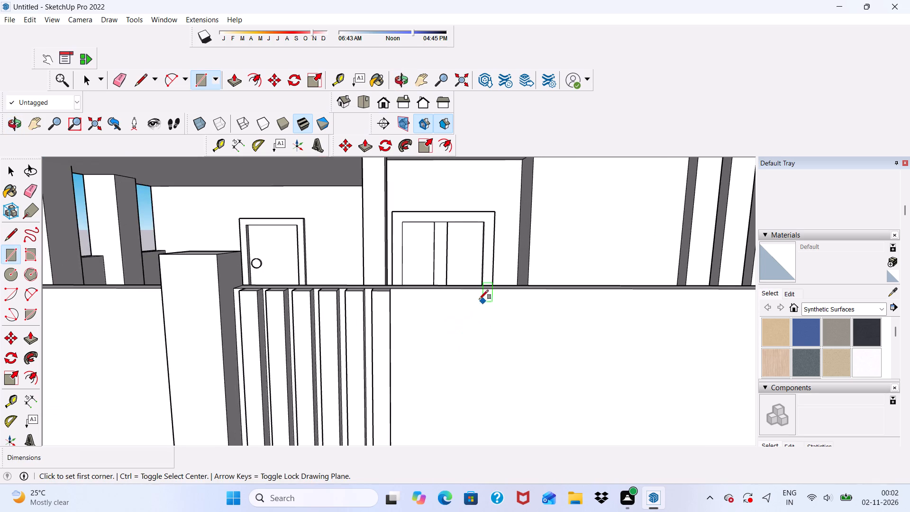
middle_drag(480, 303, 456, 302)
middle_drag(471, 301, 480, 289)
scroll(441, 265, up, 3)
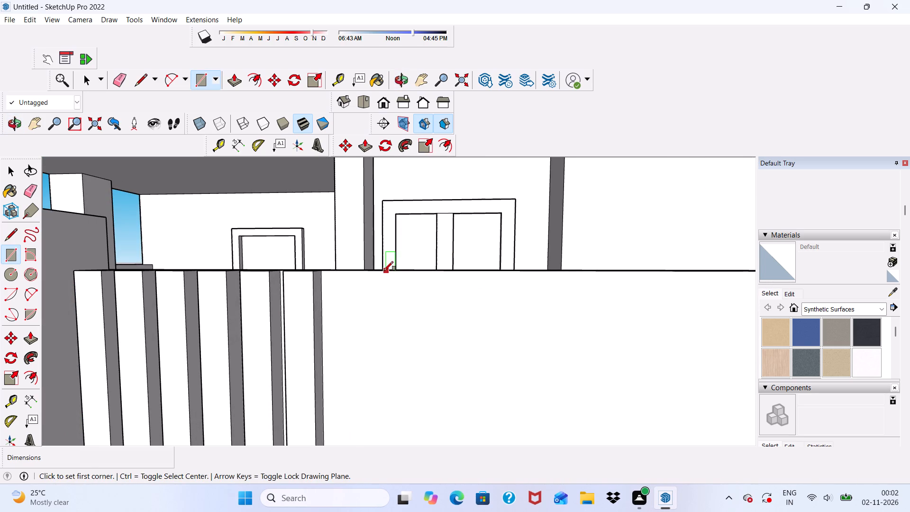
click(385, 271)
scroll(379, 308, down, 8)
scroll(433, 333, up, 2)
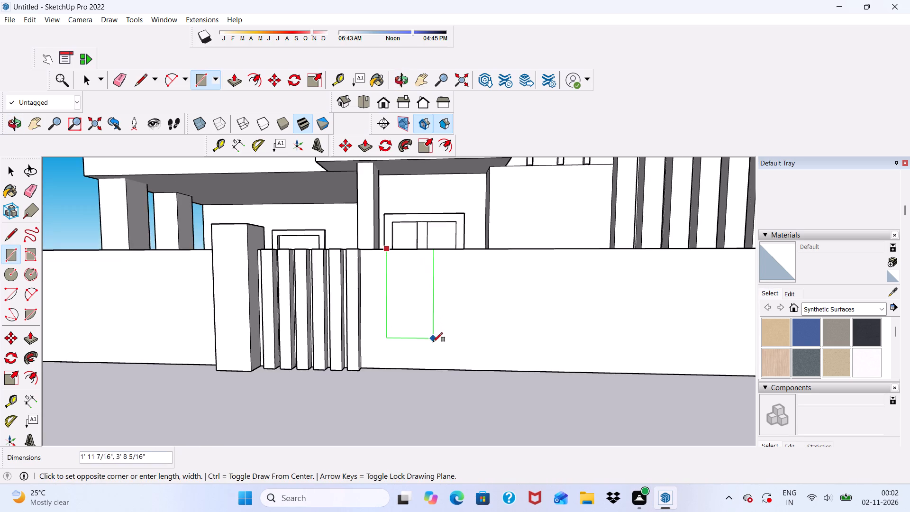
scroll(433, 342, up, 4)
click(410, 371)
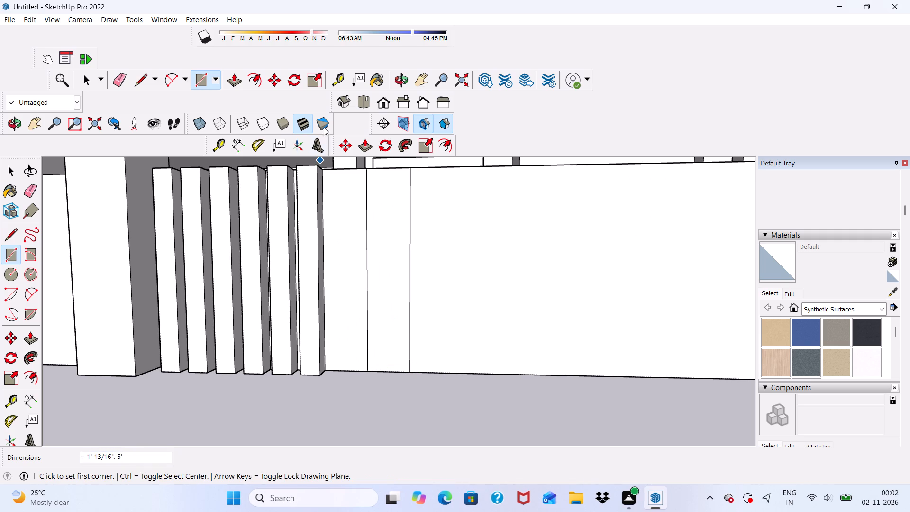
Copy the wide strip about 2' 5" along the front boundary wall, away from the slats.
click(282, 76)
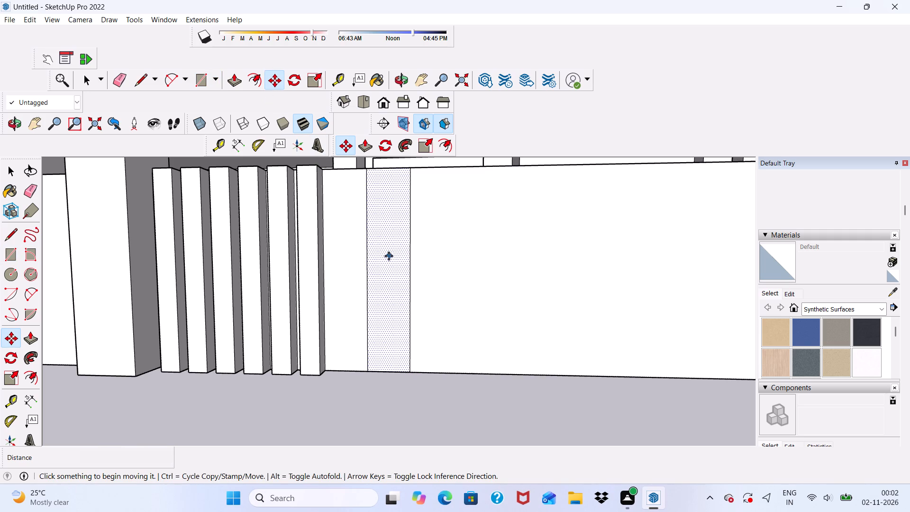
click(387, 256)
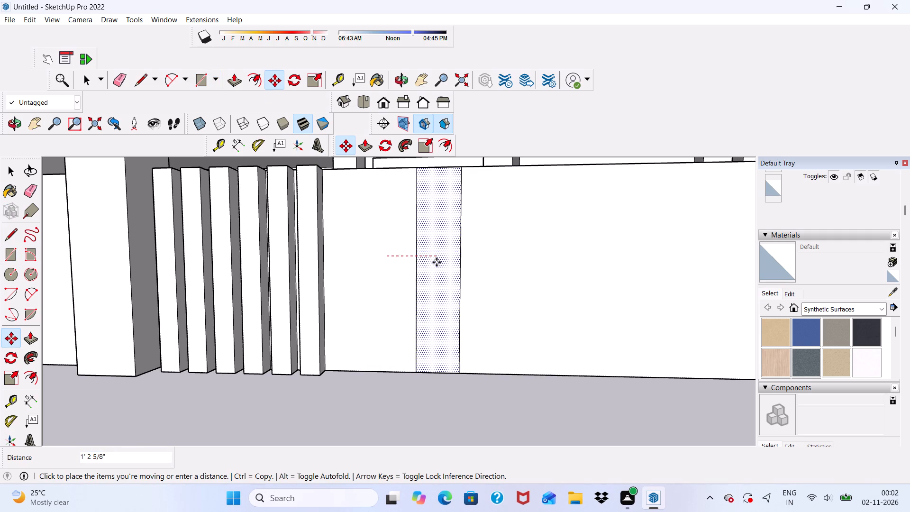
scroll(503, 245, down, 5)
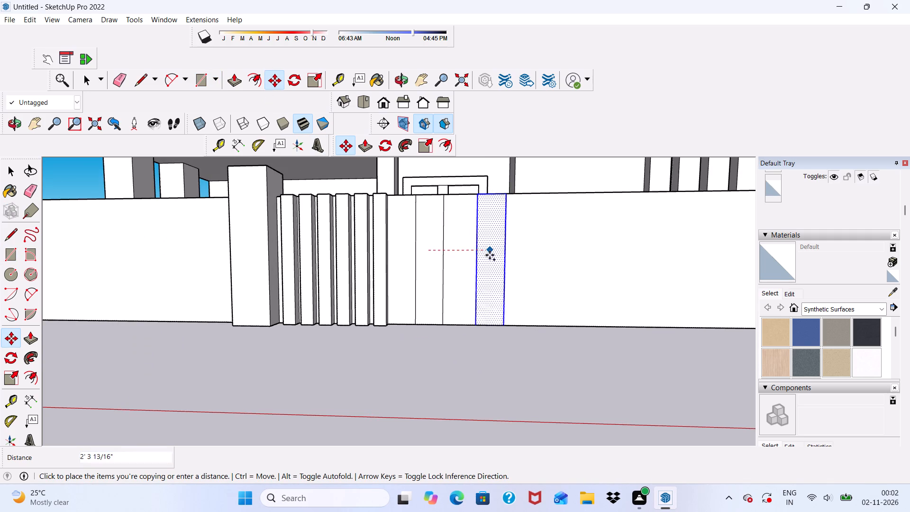
click(491, 256)
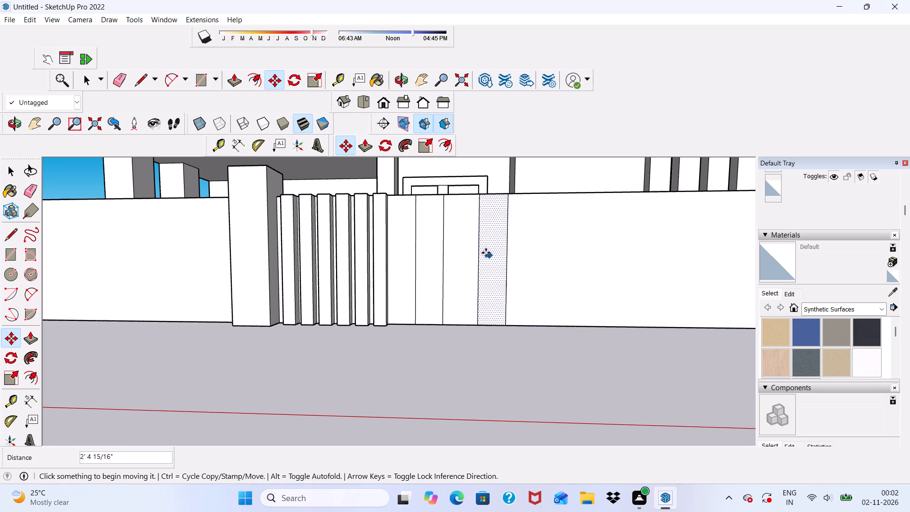
Draw a rectangle about 17' 5" long and 5' high on the front boundary wall, a short gap beyond the second wide strip.
scroll(420, 234, down, 8)
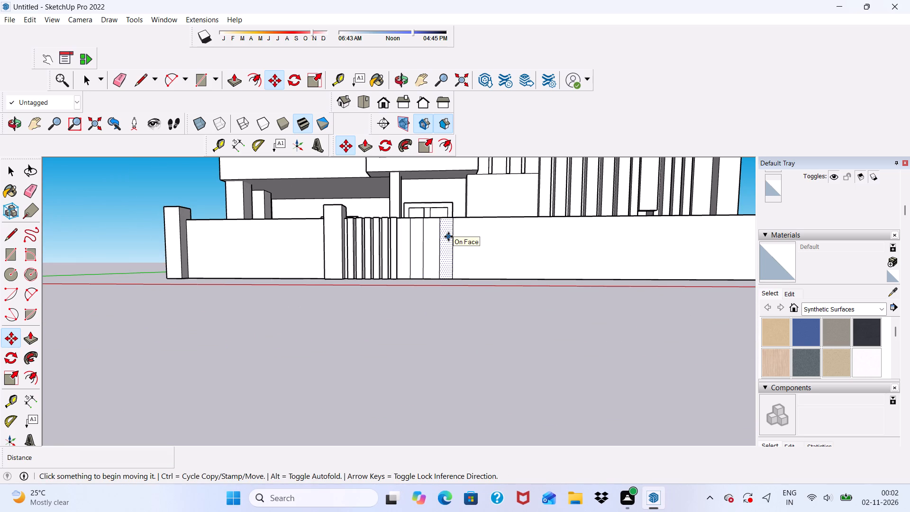
scroll(377, 252, down, 5)
middle_click(502, 284)
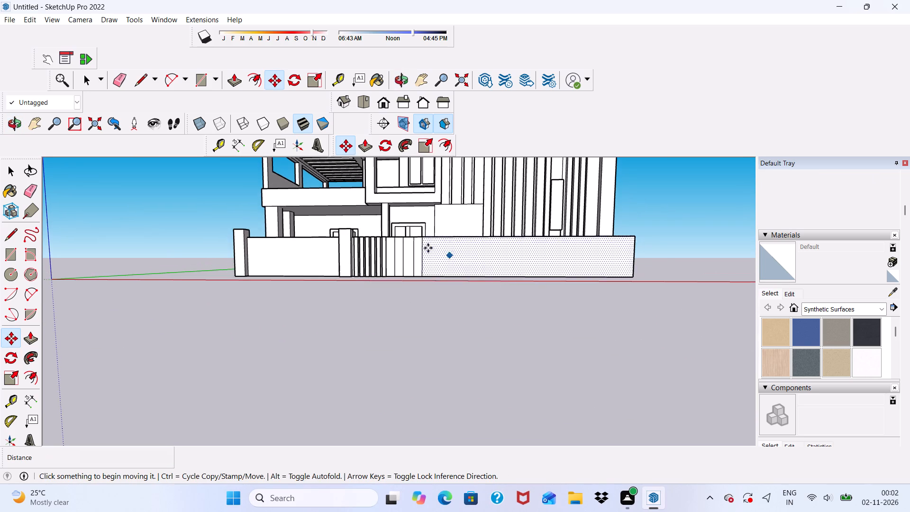
scroll(404, 238, up, 5)
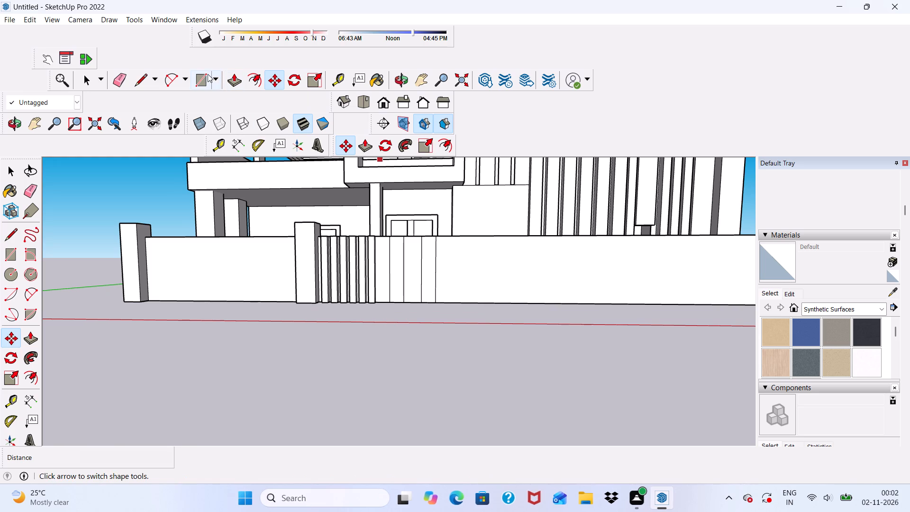
click(204, 72)
scroll(464, 307, up, 5)
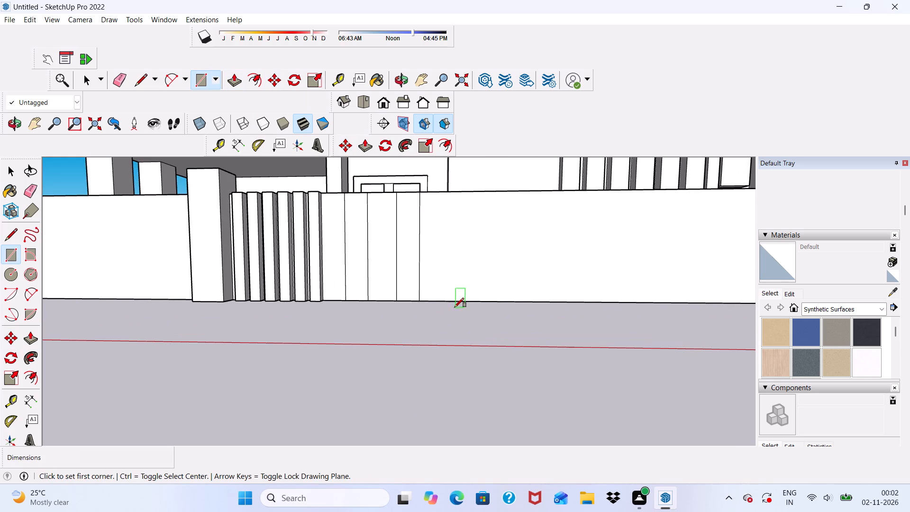
click(451, 303)
scroll(451, 303, down, 5)
scroll(478, 227, down, 2)
scroll(606, 246, up, 1)
scroll(522, 229, down, 3)
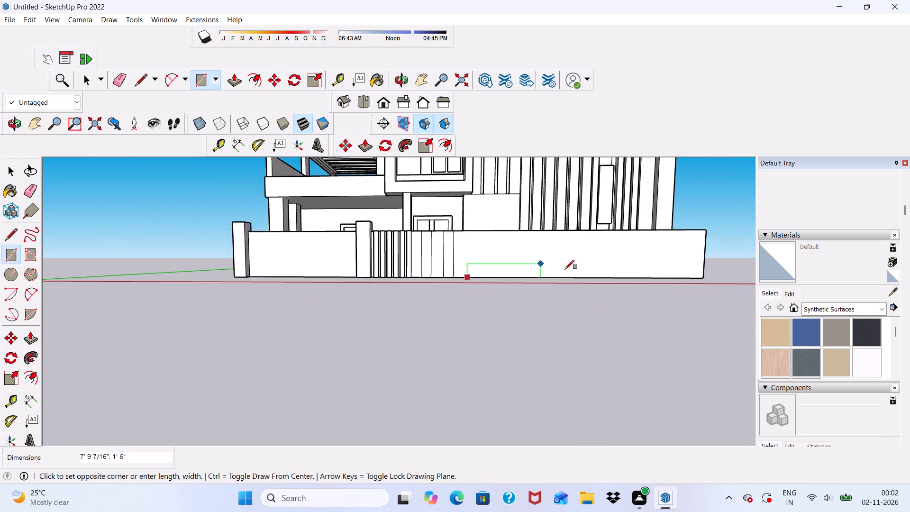
scroll(565, 269, down, 1)
scroll(681, 234, up, 5)
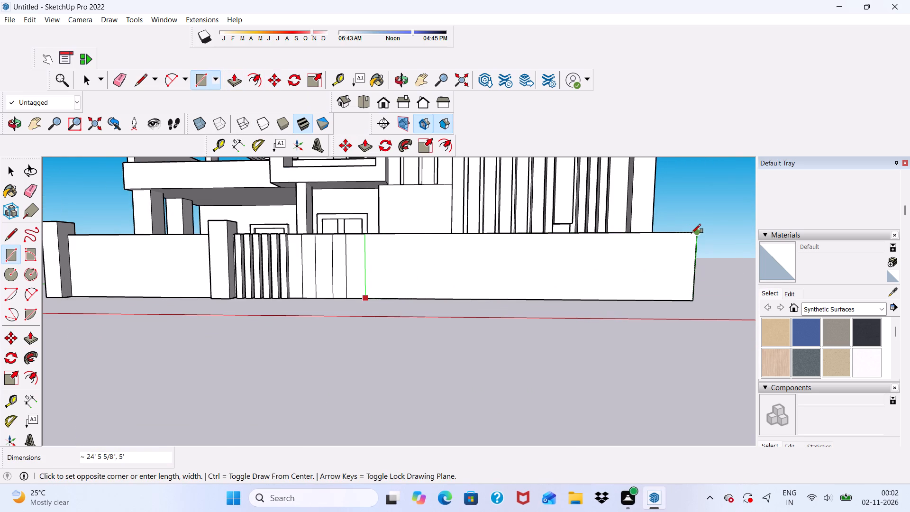
click(603, 237)
Outline a frame inside the long rectangle: end strip about 1' 6" wide beside the panels, top band about 1' 7" deep, full-height far-end strip.
scroll(386, 283, up, 4)
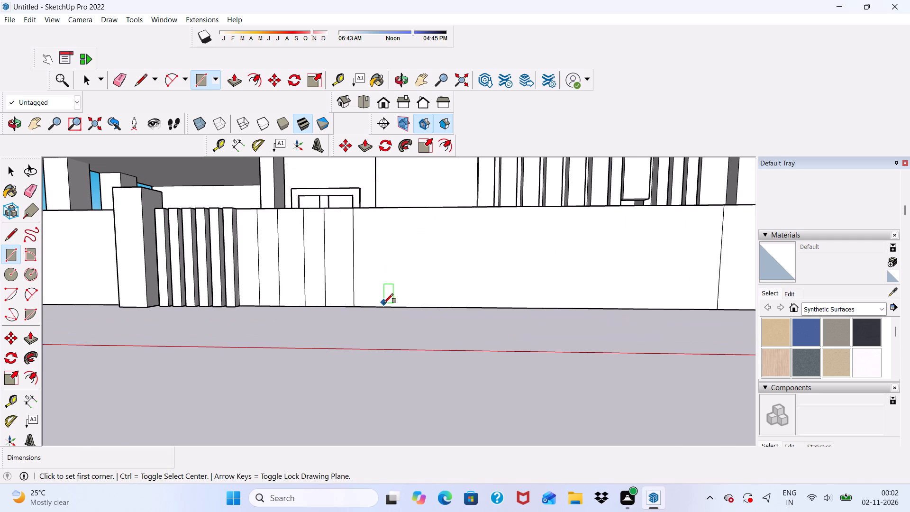
click(383, 307)
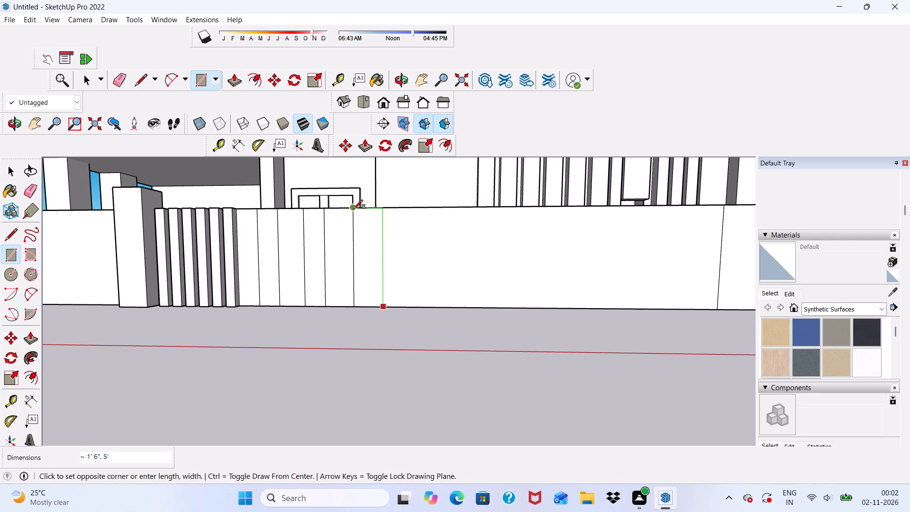
click(354, 209)
click(384, 211)
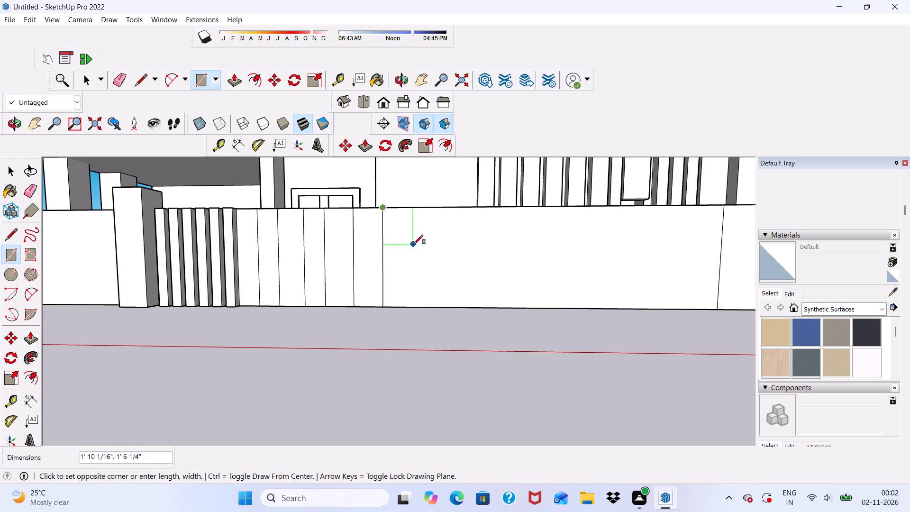
scroll(425, 249, down, 2)
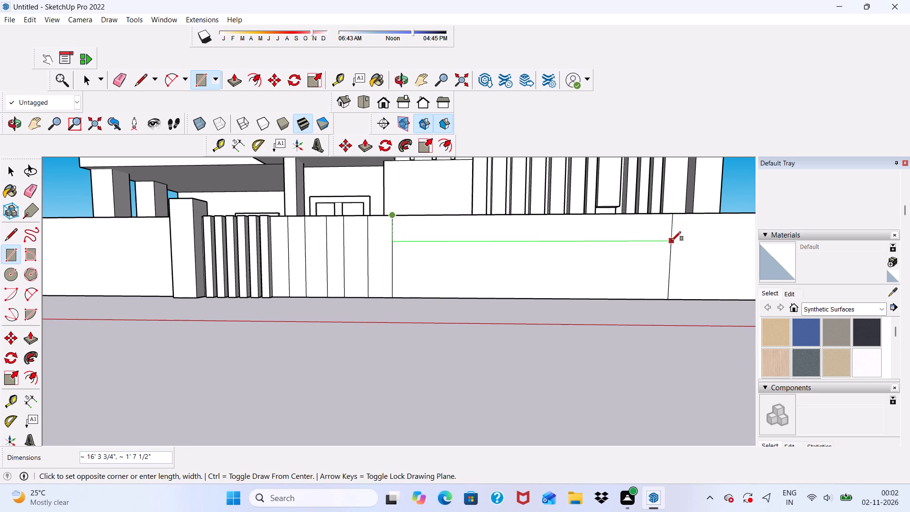
click(673, 241)
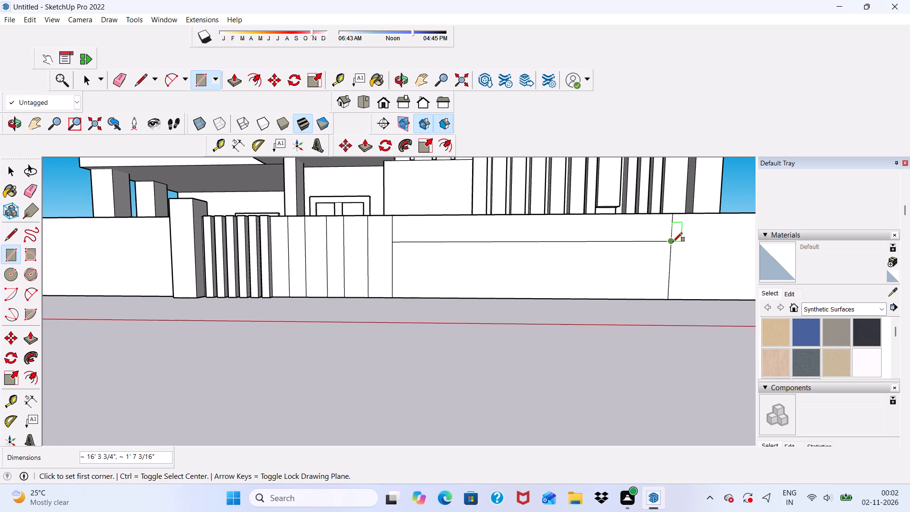
click(672, 218)
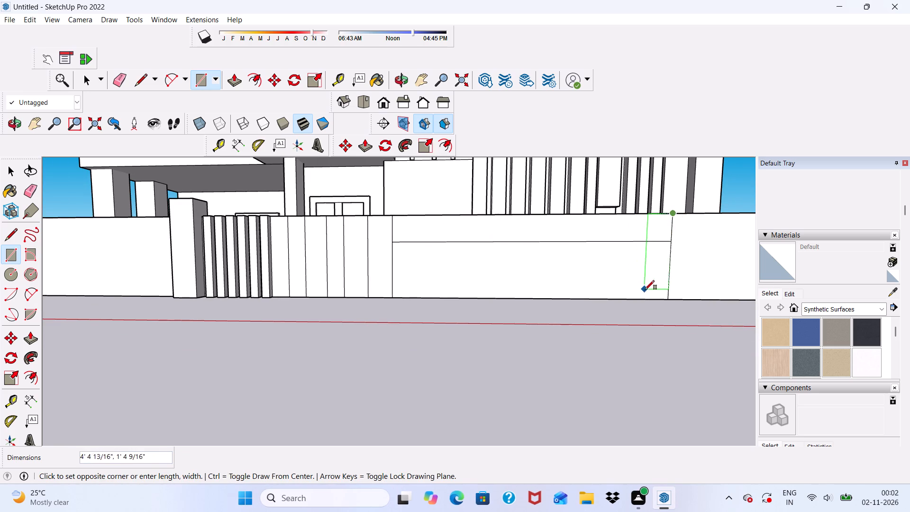
click(640, 301)
Erase the overlapping lines at both upper corners so the end strips and top band form one continuous frame face.
scroll(613, 260, down, 4)
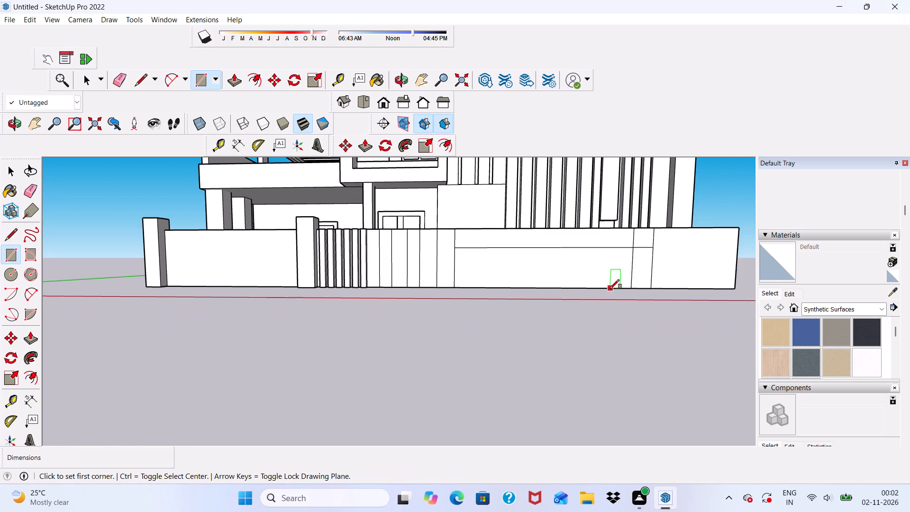
middle_drag(615, 289, 607, 300)
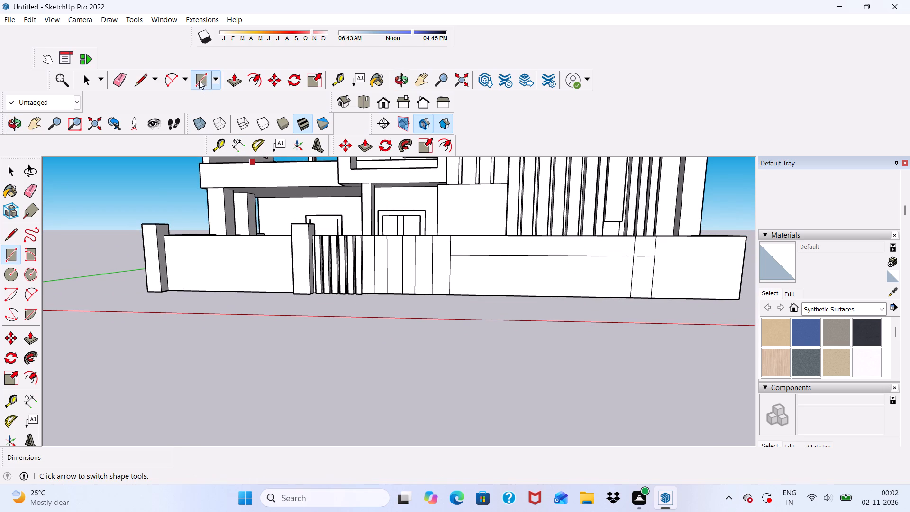
click(121, 81)
scroll(655, 352, up, 3)
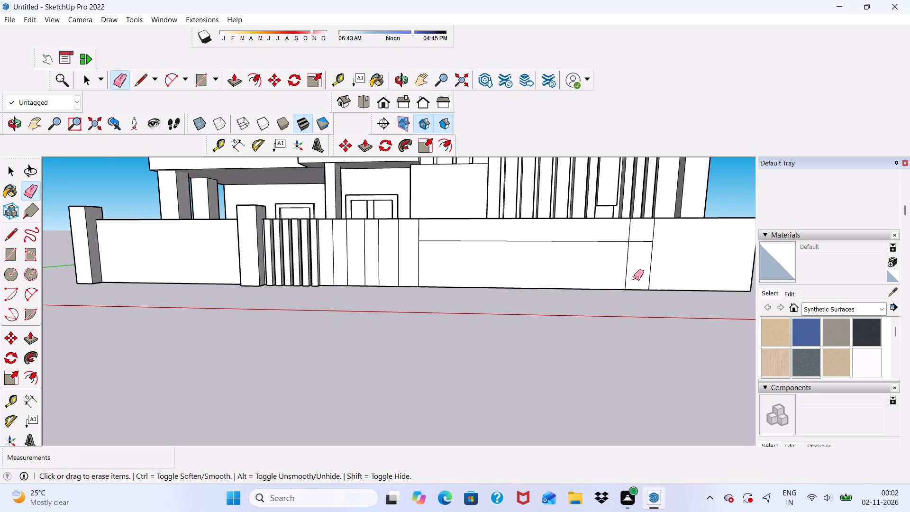
drag(621, 229, 639, 247)
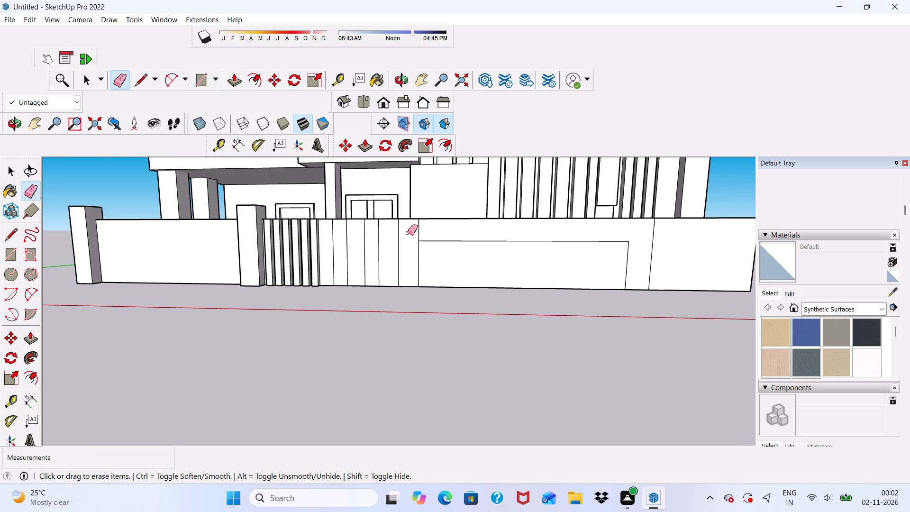
drag(417, 234, 435, 233)
Push/Pull the frame face outward 6", flush with the raised slats.
scroll(431, 264, down, 1)
middle_drag(501, 309, 544, 343)
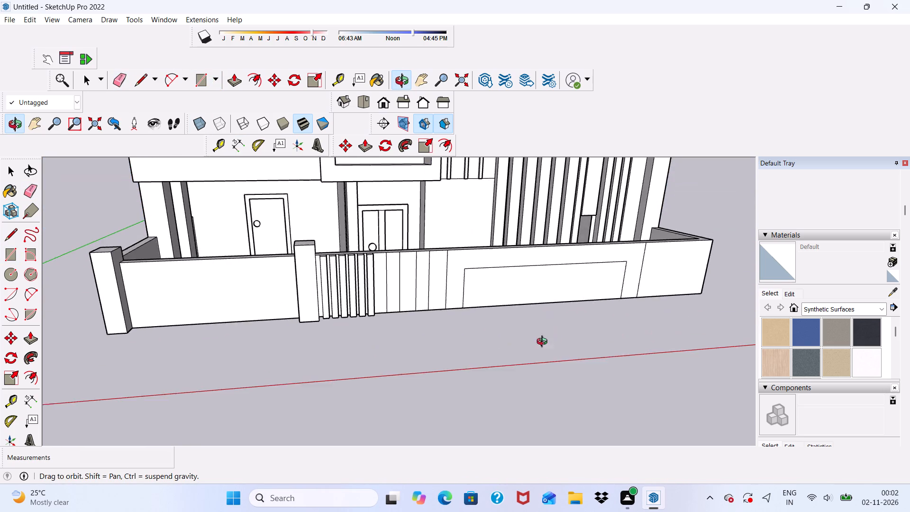
middle_drag(544, 343, 508, 354)
click(238, 81)
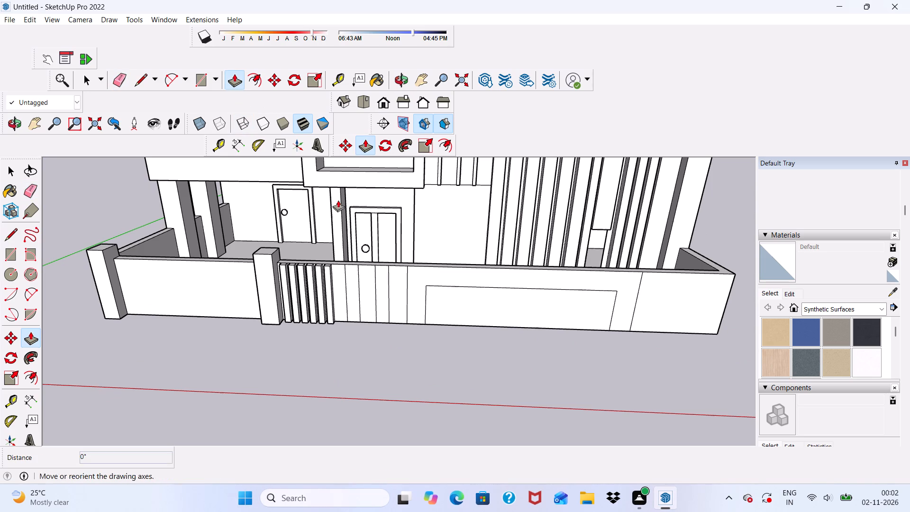
scroll(393, 260, up, 4)
click(446, 285)
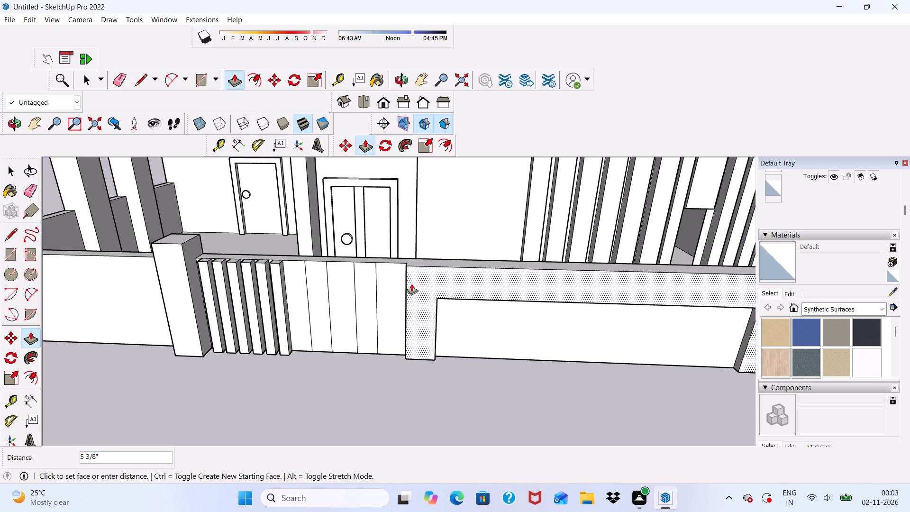
scroll(274, 271, up, 2)
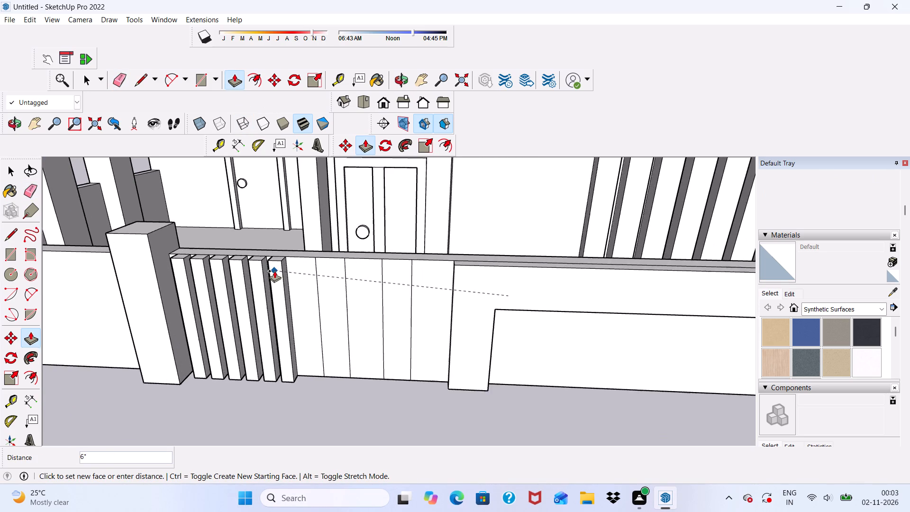
scroll(274, 271, up, 5)
click(285, 284)
Push/Pull the two wide strips between the slats and the frame outward 6", flush with the frame.
scroll(301, 293, down, 4)
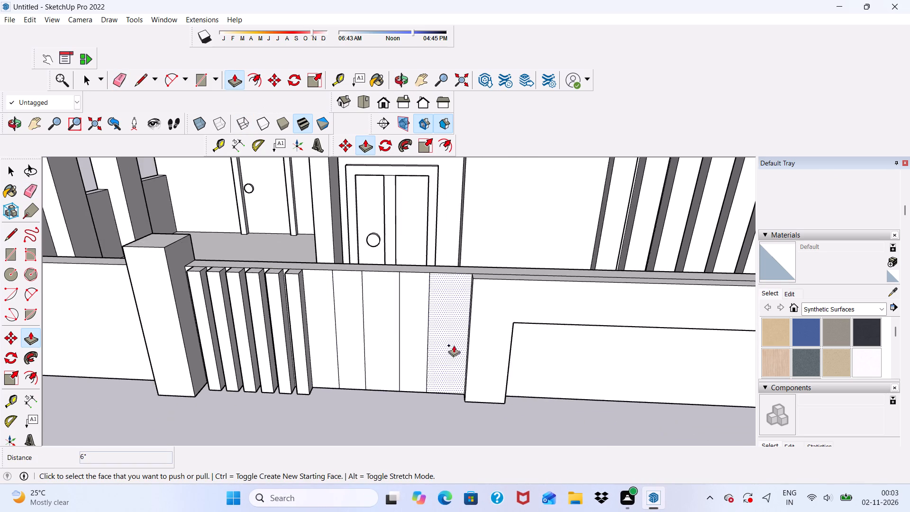
scroll(453, 331, up, 2)
click(414, 311)
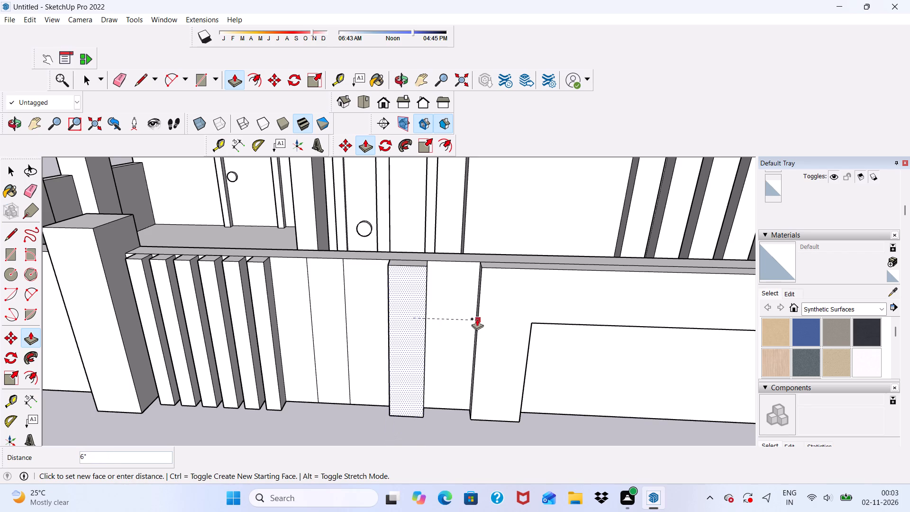
click(477, 319)
click(338, 309)
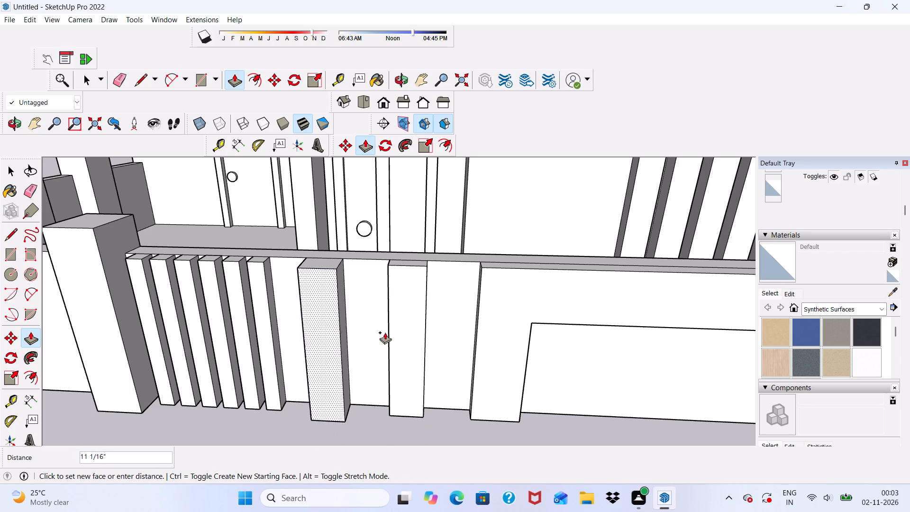
click(392, 317)
Examine the detailed front boundary wall together with the house facade from the front, above and below.
scroll(379, 329, down, 5)
middle_drag(401, 350, 431, 298)
scroll(435, 304, up, 1)
scroll(341, 272, down, 4)
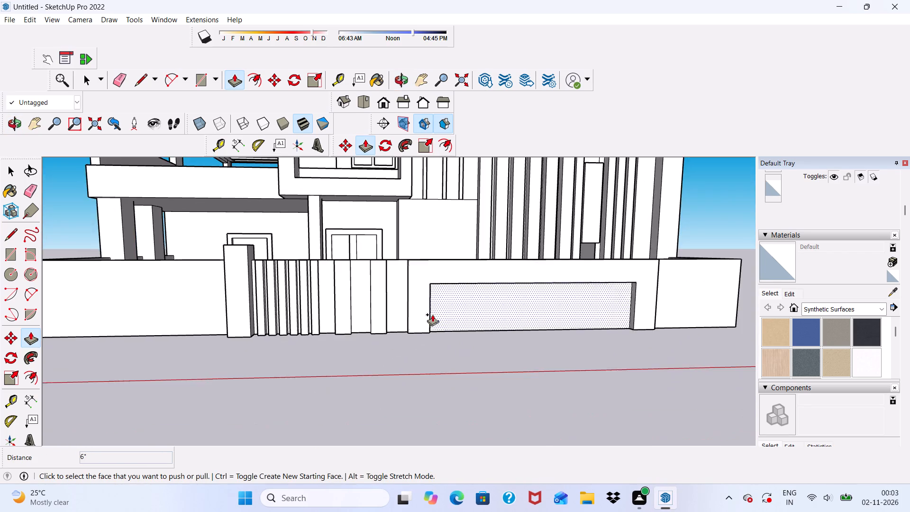
scroll(432, 314, down, 2)
middle_drag(441, 329, 389, 337)
scroll(381, 324, down, 4)
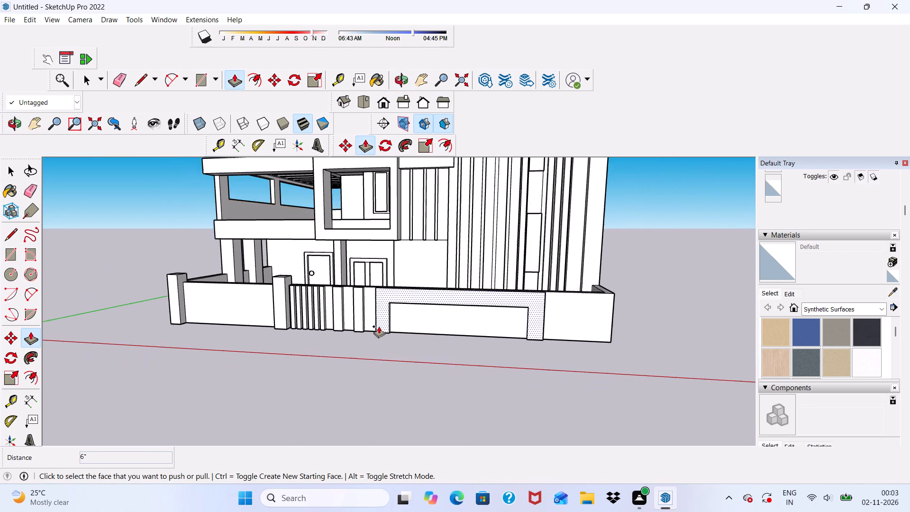
scroll(379, 326, down, 6)
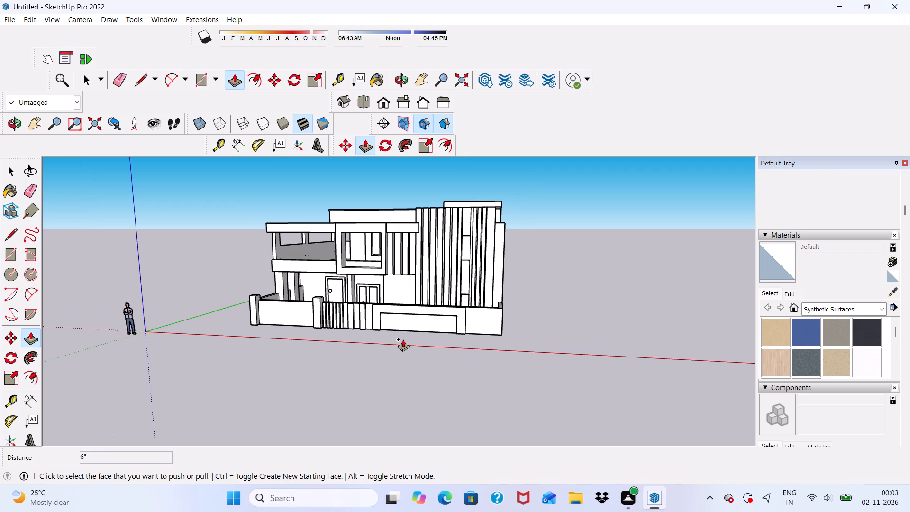
scroll(391, 351, down, 4)
scroll(366, 339, up, 5)
middle_drag(310, 346, 355, 321)
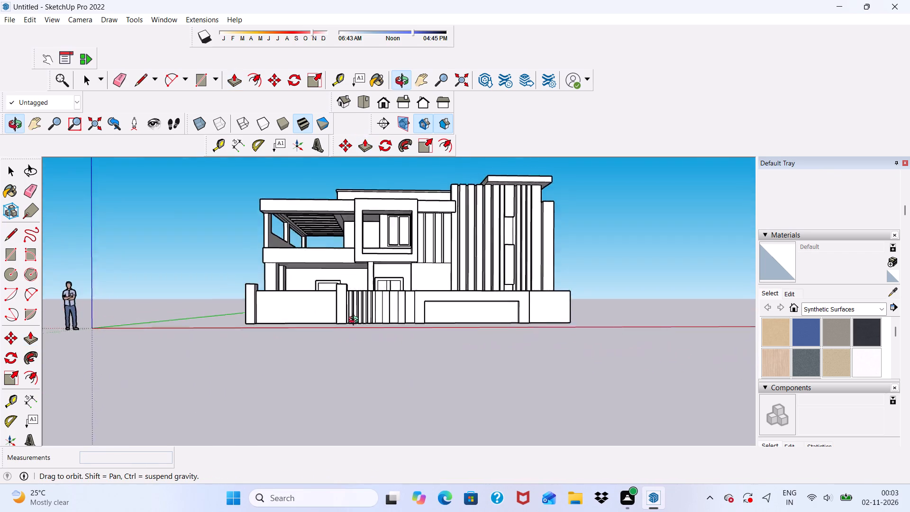
middle_drag(355, 321, 375, 358)
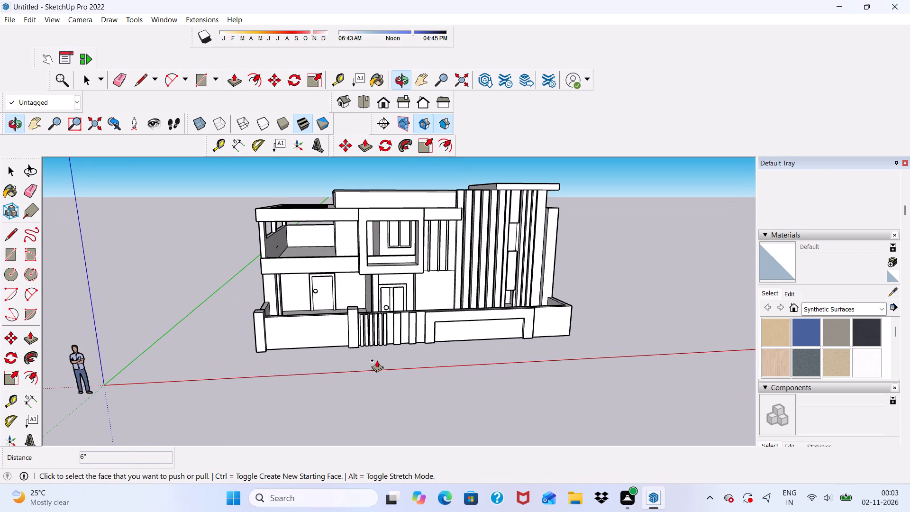
scroll(354, 367, down, 3)
scroll(322, 353, up, 4)
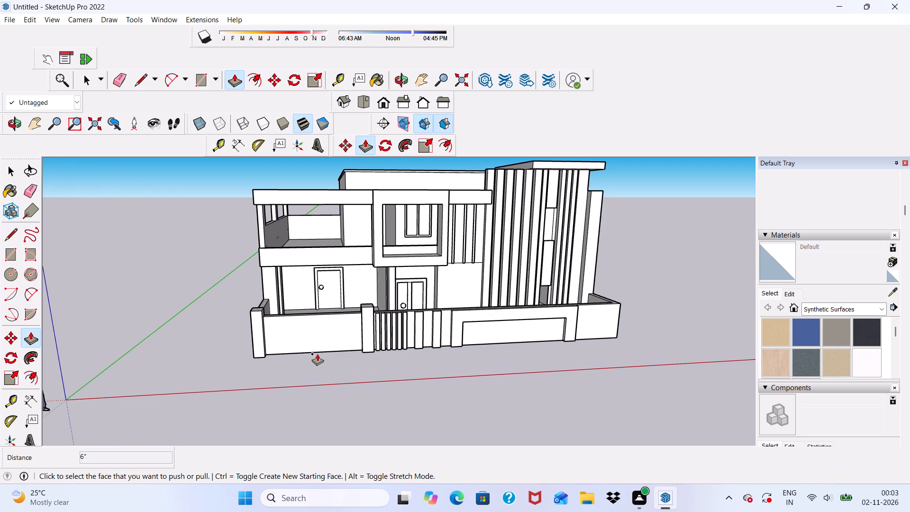
scroll(338, 355, down, 1)
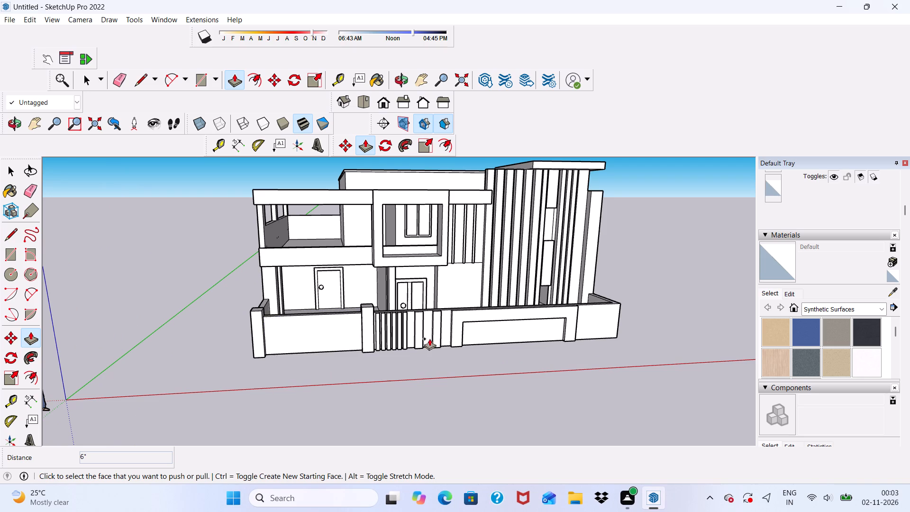
scroll(435, 300, down, 4)
middle_drag(410, 362, 387, 283)
scroll(401, 300, up, 6)
scroll(418, 288, down, 1)
middle_drag(419, 285, 434, 323)
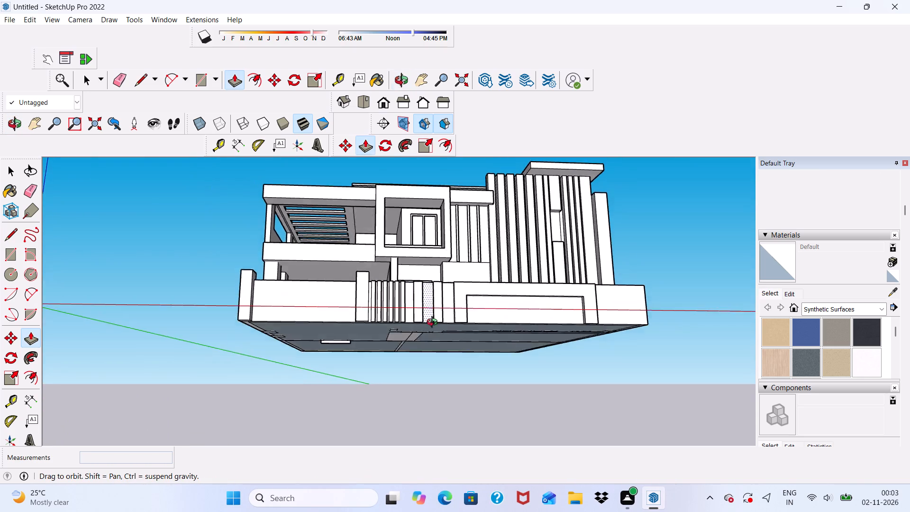
Examine the whole house and its front boundary wall from the front and from farther back.
middle_drag(434, 323, 415, 373)
scroll(461, 310, up, 3)
scroll(437, 301, down, 2)
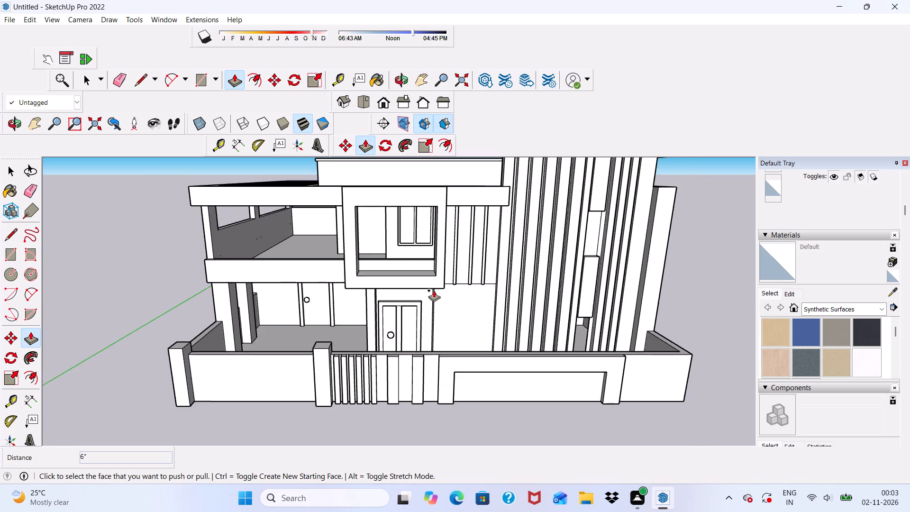
scroll(434, 290, down, 2)
middle_drag(432, 316, 452, 285)
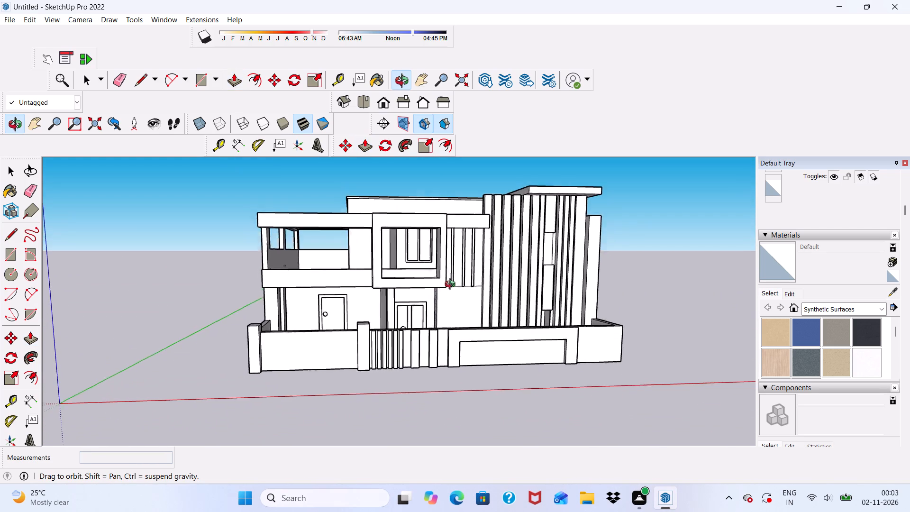
middle_drag(452, 285, 466, 291)
key(space)
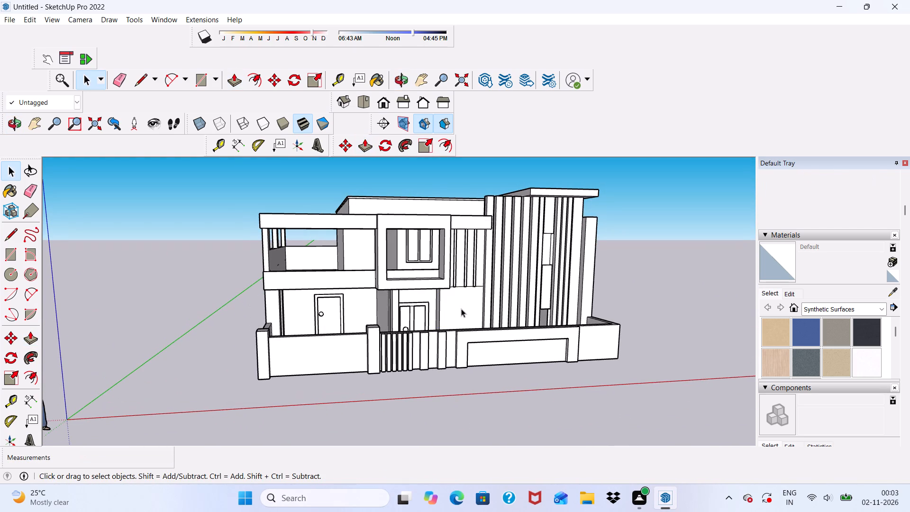
scroll(457, 321, down, 1)
scroll(455, 325, up, 1)
scroll(457, 337, down, 3)
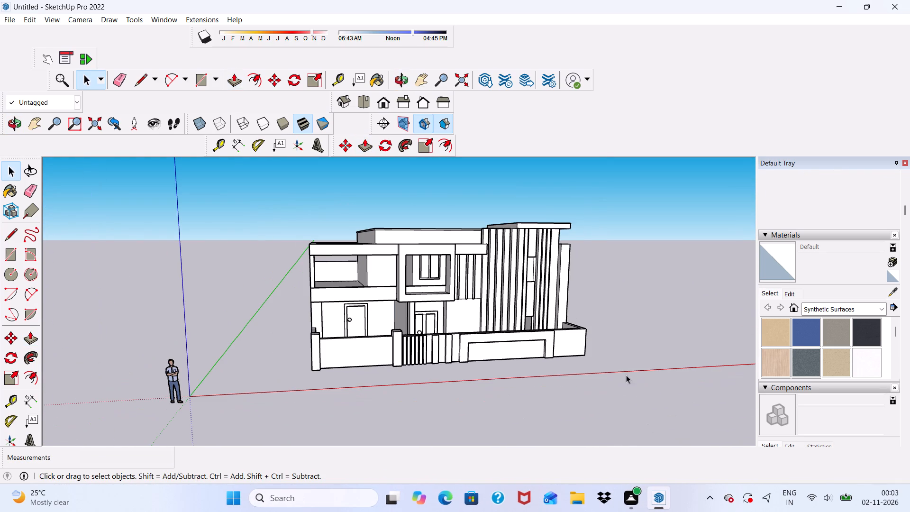
Paint the projecting balcony frame's front face, top and both outer sides with 0135_DarkGray from the Colors-Named collection.
click(883, 307)
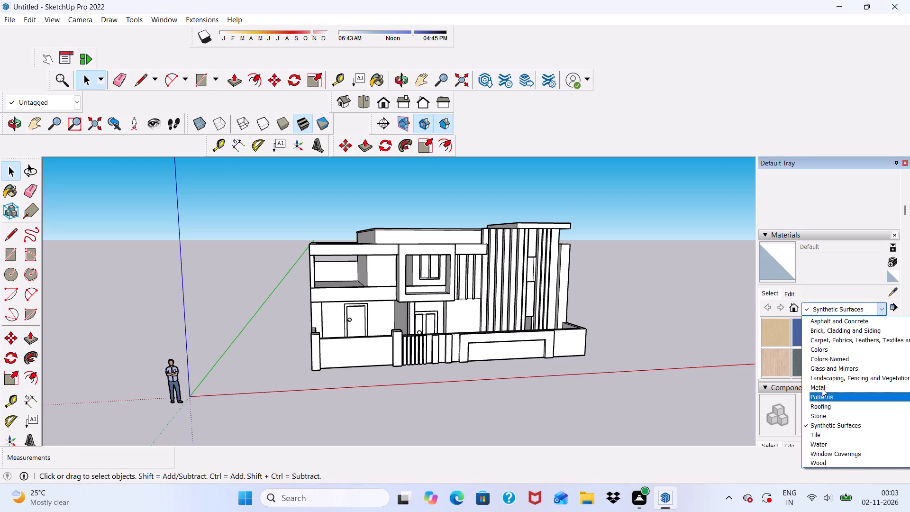
click(834, 354)
scroll(826, 344, down, 2)
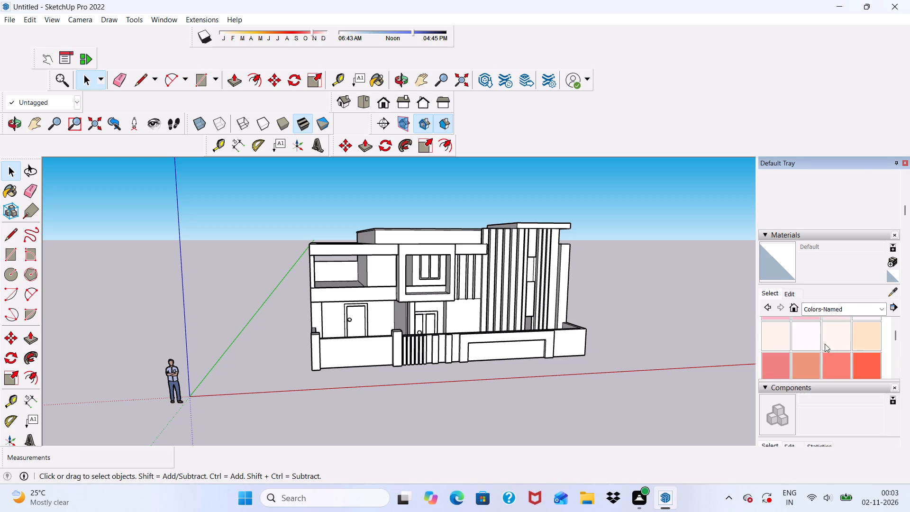
scroll(824, 343, down, 16)
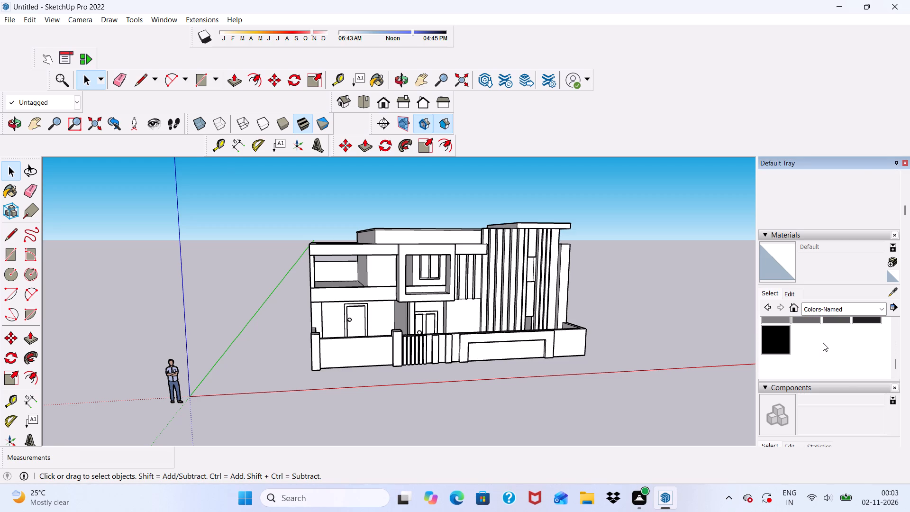
scroll(820, 342, up, 1)
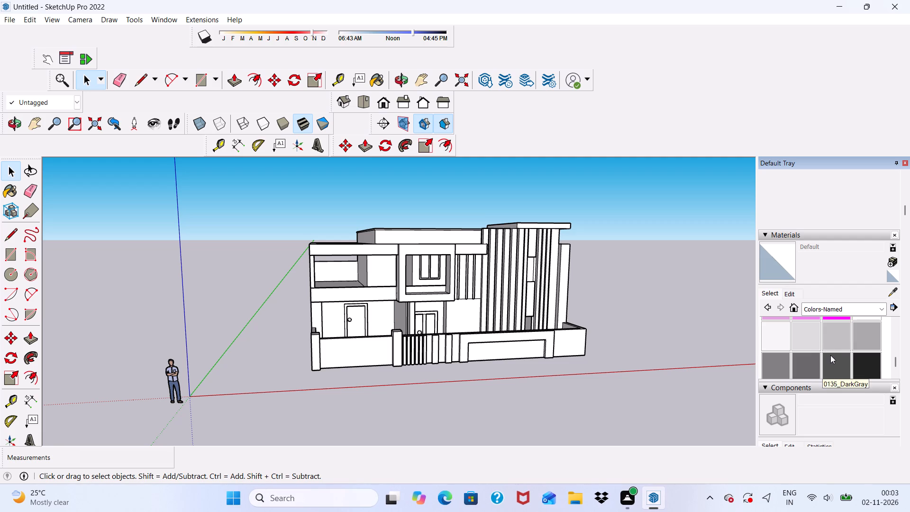
click(832, 359)
scroll(455, 242, up, 10)
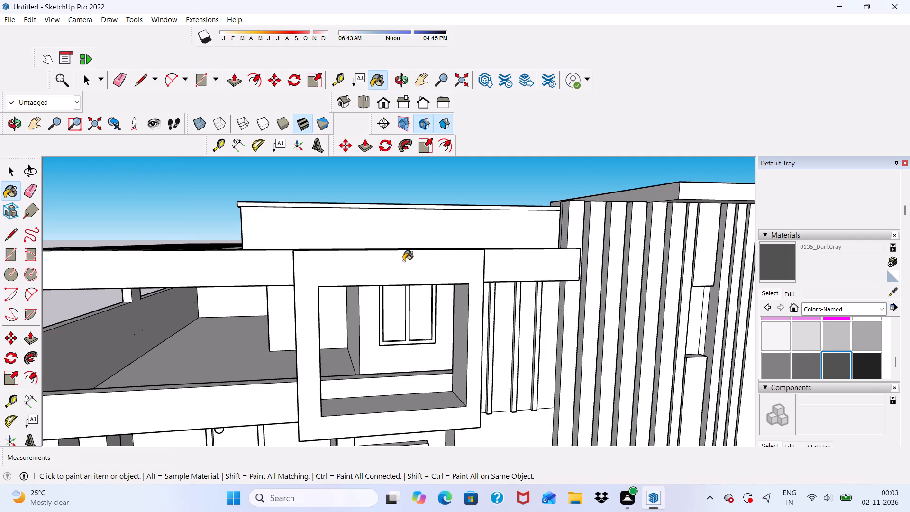
click(400, 265)
middle_drag(426, 279, 271, 307)
scroll(356, 288, up, 5)
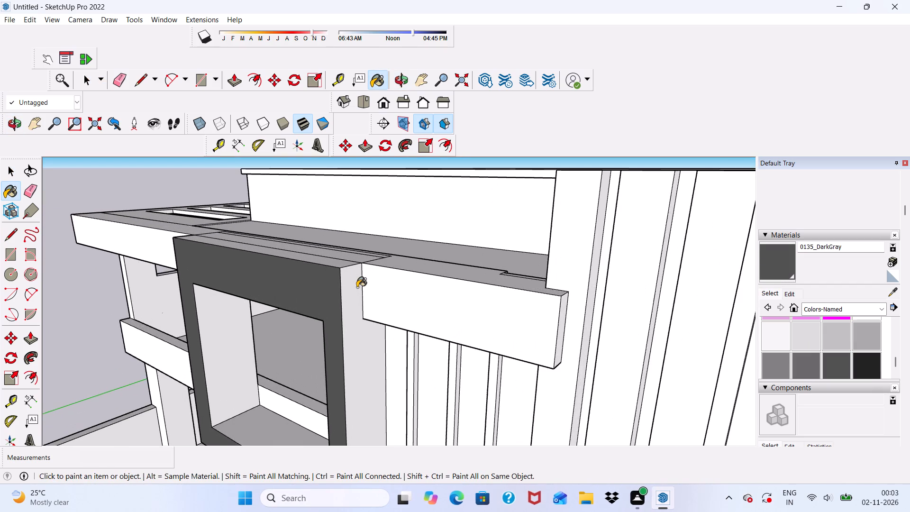
click(352, 290)
scroll(344, 272, up, 3)
click(341, 264)
scroll(338, 272, down, 6)
middle_drag(307, 284, 357, 274)
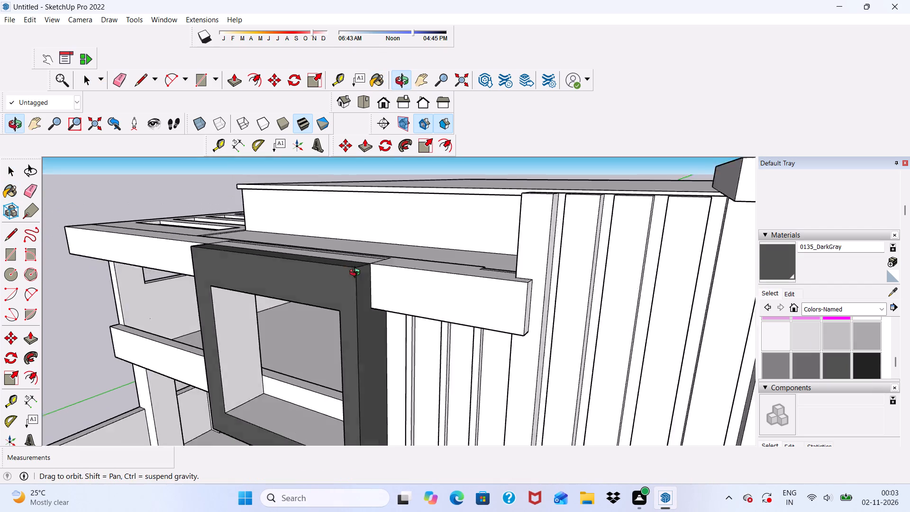
middle_drag(357, 274, 542, 253)
scroll(228, 288, up, 4)
scroll(312, 301, down, 1)
click(330, 313)
scroll(320, 218, down, 5)
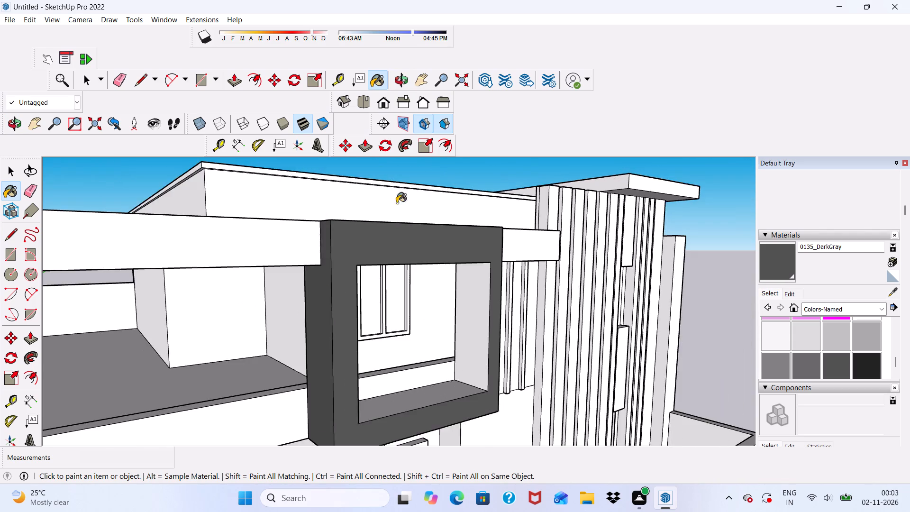
Paint the four inner faces of the balcony frame's opening and its underside with 0135_DarkGray.
scroll(397, 203, down, 5)
middle_drag(360, 292, 364, 255)
scroll(437, 288, up, 6)
click(419, 272)
scroll(391, 195, up, 2)
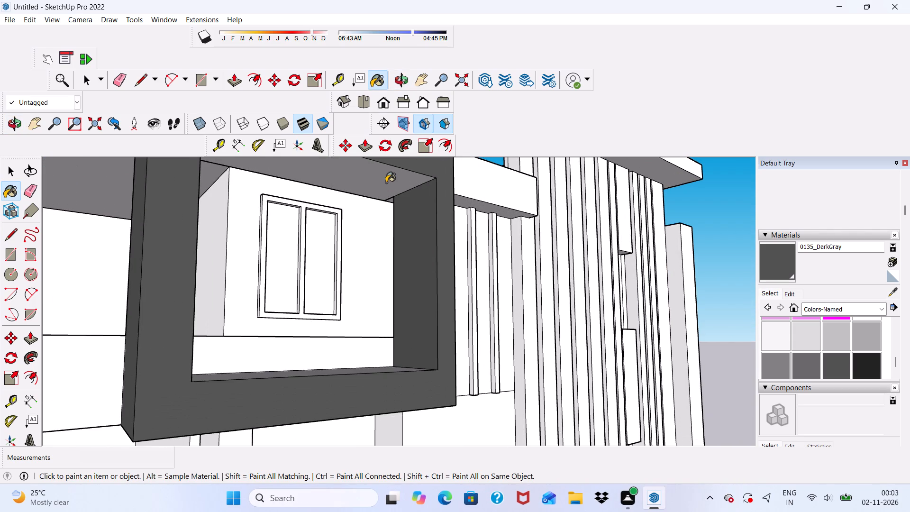
click(386, 183)
middle_drag(397, 195, 312, 229)
click(88, 289)
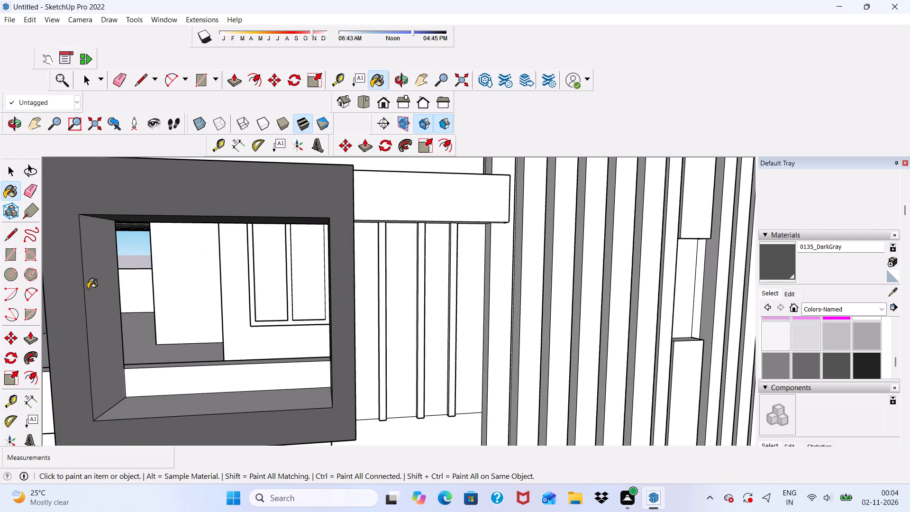
click(137, 410)
scroll(167, 309, down, 6)
middle_drag(202, 357, 235, 296)
scroll(250, 293, up, 1)
scroll(259, 281, down, 4)
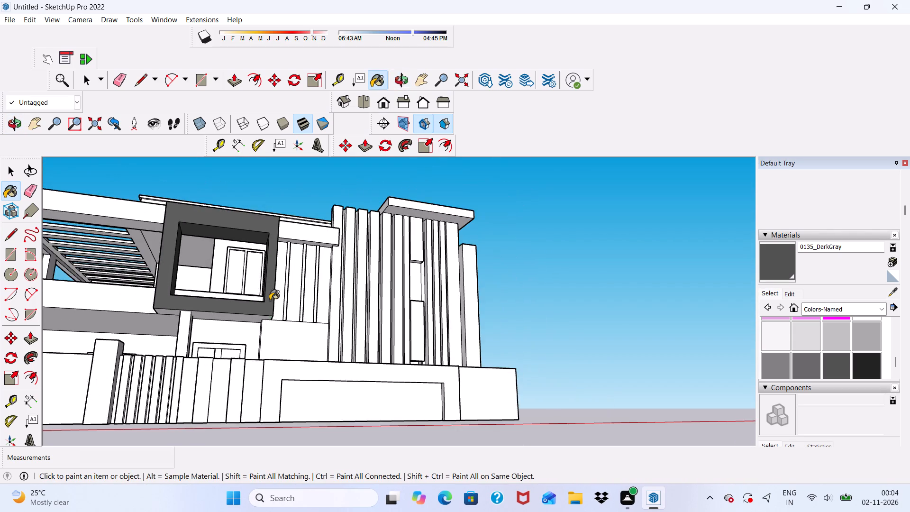
middle_drag(256, 328, 267, 298)
scroll(222, 295, up, 5)
click(237, 301)
Examine the painted balcony frame and the facade from the front, below and above.
scroll(229, 298, down, 1)
middle_drag(229, 298, 309, 340)
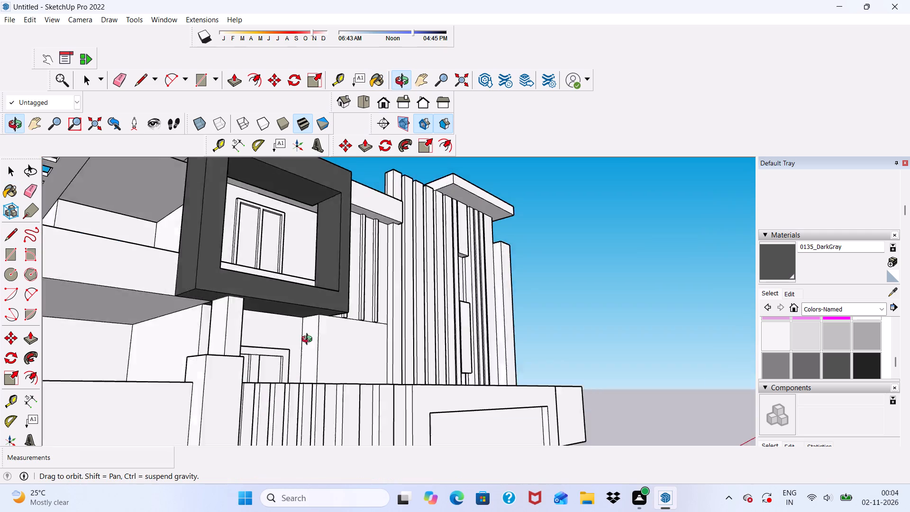
middle_drag(309, 340, 109, 377)
scroll(239, 263, up, 1)
scroll(265, 274, down, 8)
middle_drag(405, 318, 474, 302)
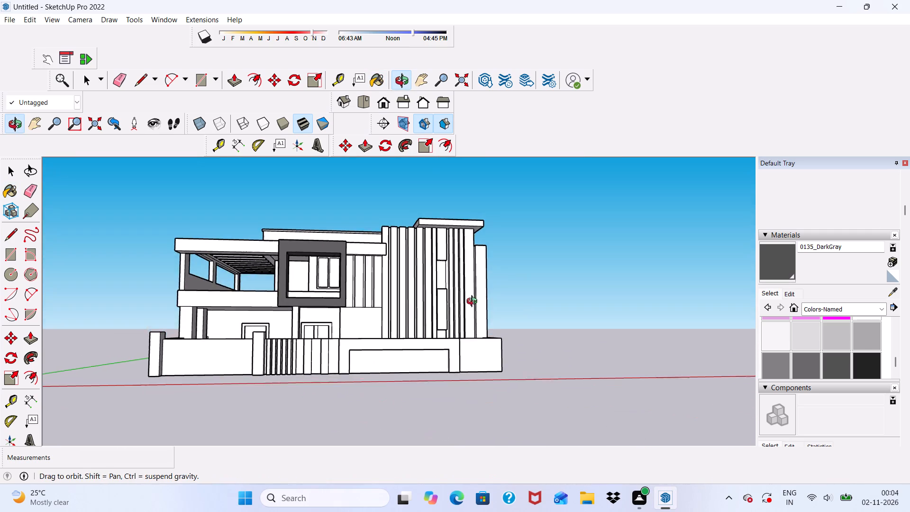
middle_drag(474, 302, 474, 305)
scroll(333, 256, up, 6)
middle_drag(321, 240, 356, 343)
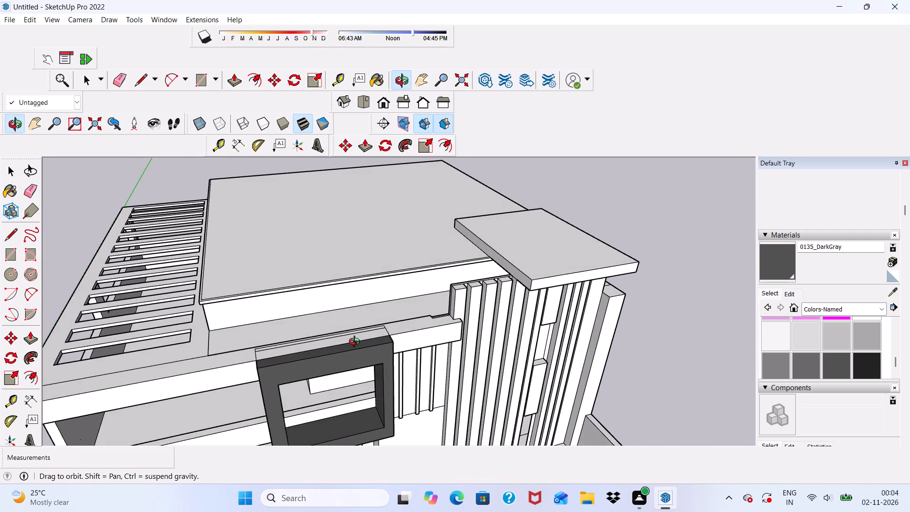
middle_drag(356, 343, 320, 334)
scroll(295, 303, up, 1)
scroll(256, 268, down, 3)
middle_drag(306, 343, 266, 256)
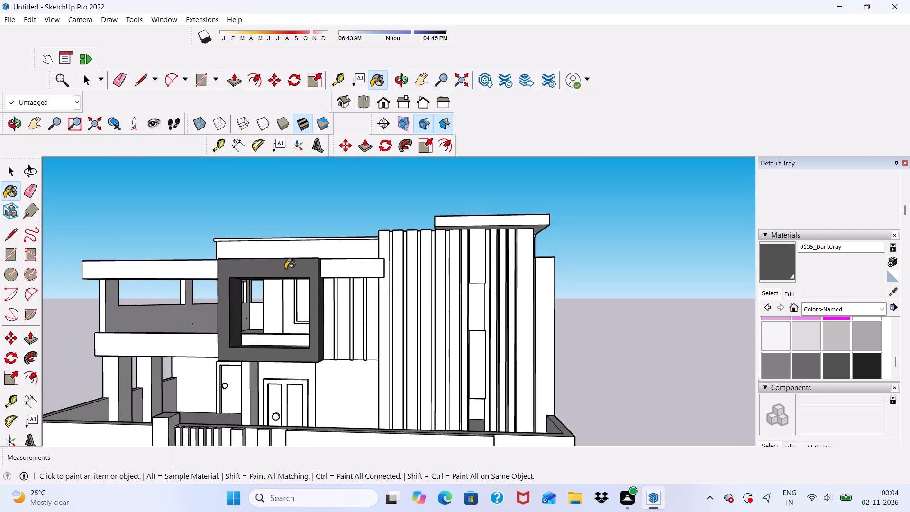
scroll(297, 270, up, 3)
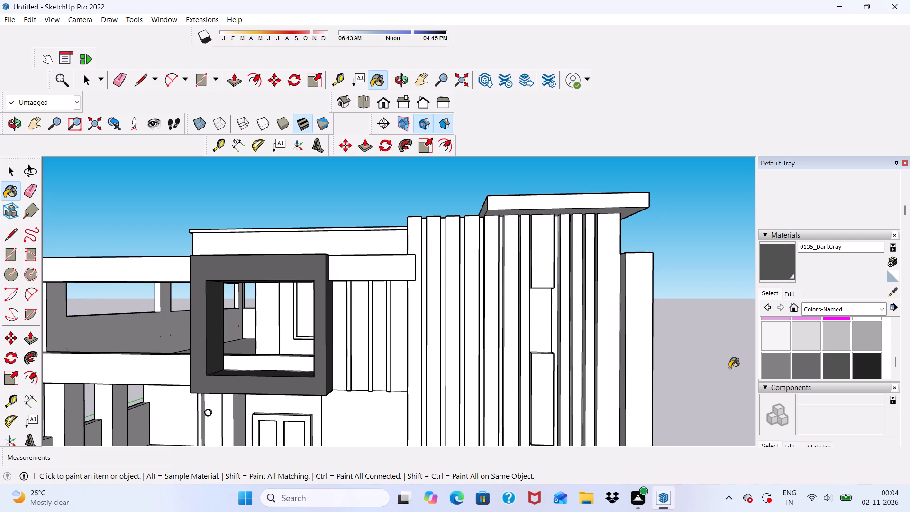
Paint the front and left side of the narrow slat nearest the tower's wide right end with 0042_Sienna.
scroll(853, 336, up, 4)
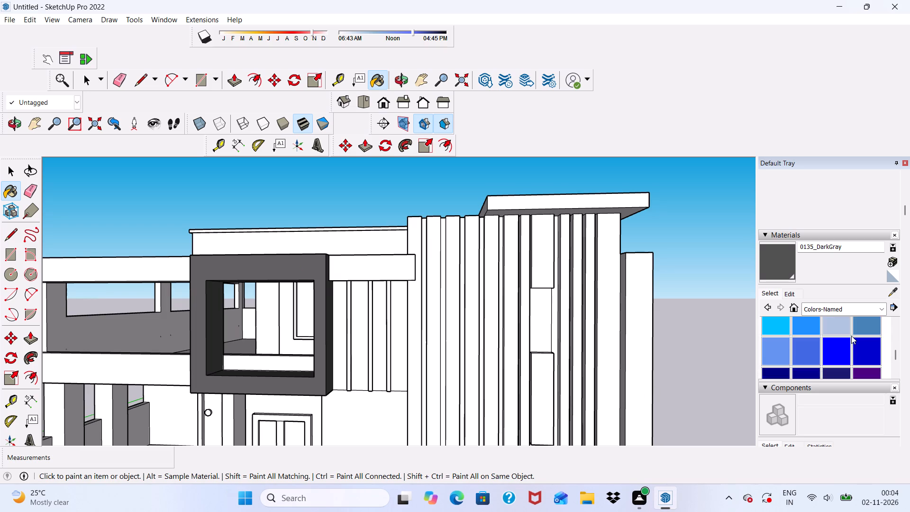
scroll(851, 336, up, 6)
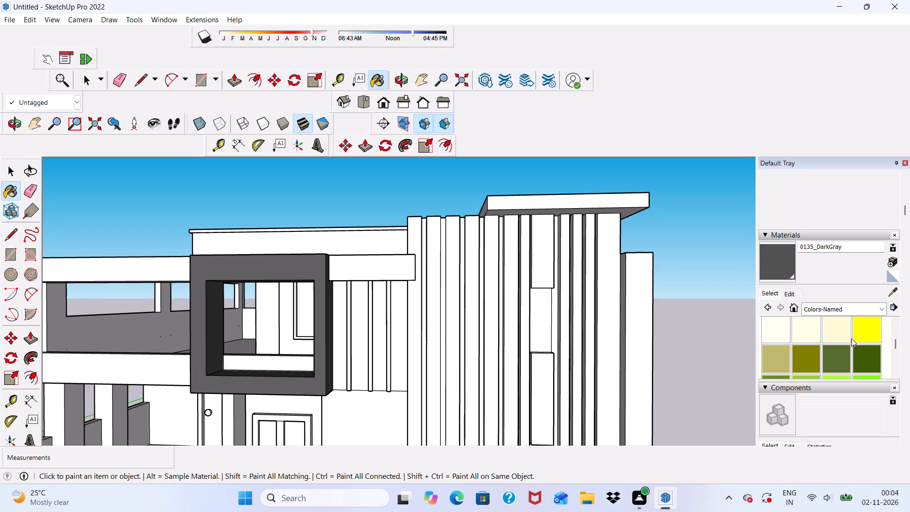
scroll(851, 338, up, 5)
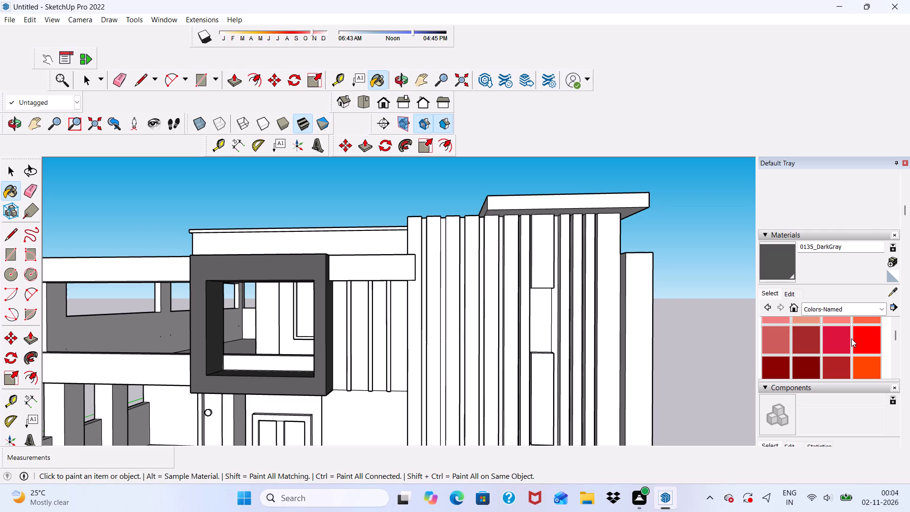
scroll(852, 340, down, 2)
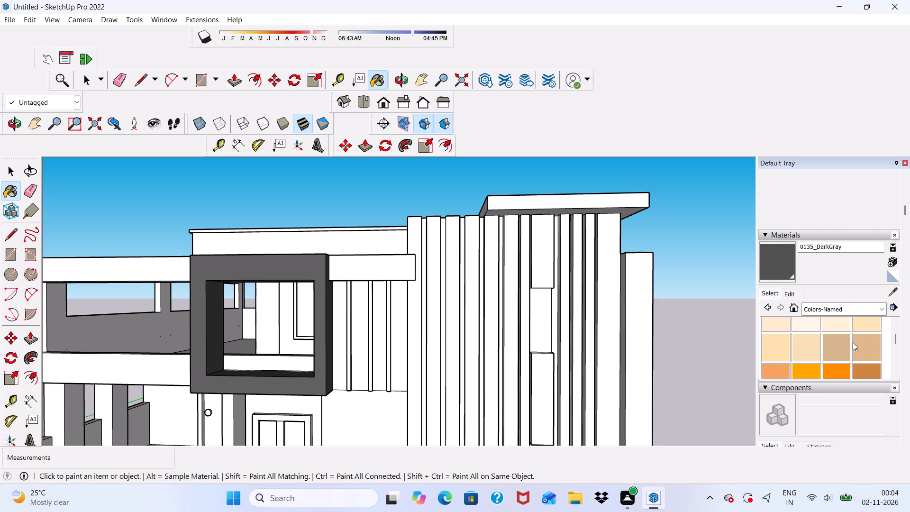
scroll(852, 343, down, 1)
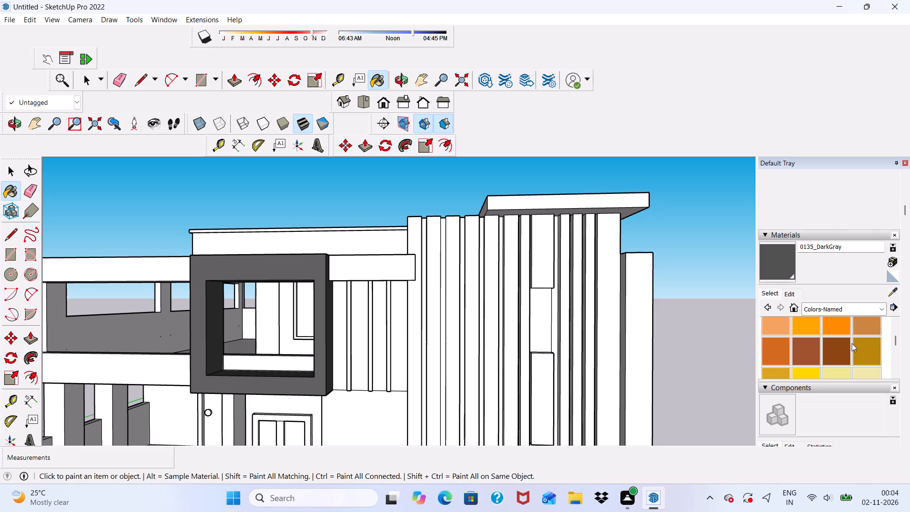
click(829, 348)
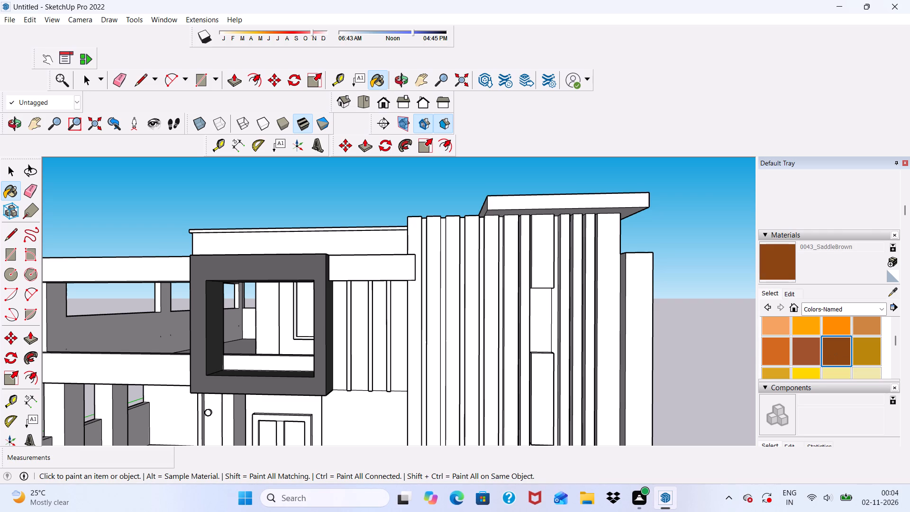
scroll(831, 355, down, 3)
scroll(831, 350, up, 2)
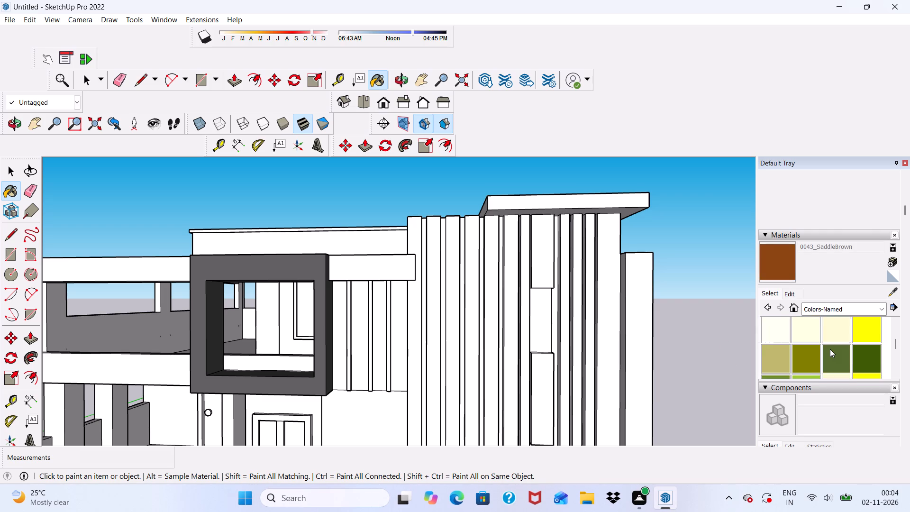
scroll(830, 349, up, 1)
click(799, 351)
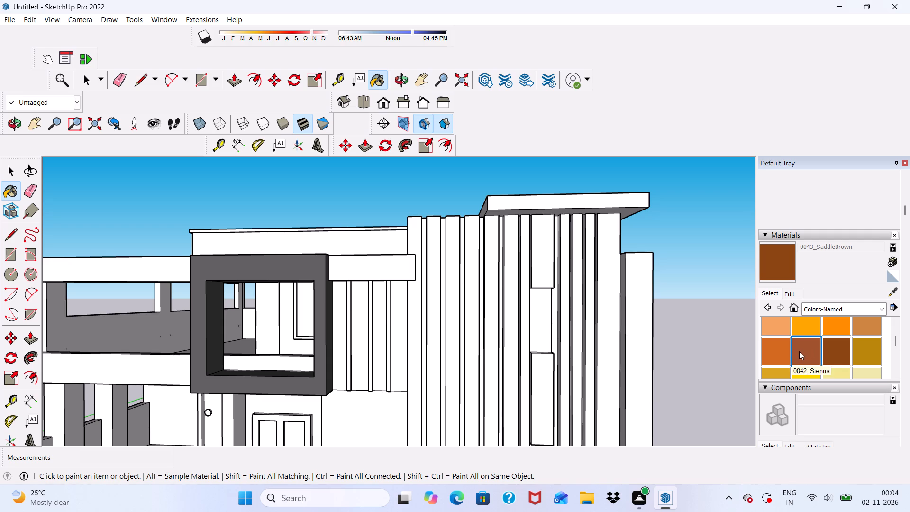
scroll(545, 268, up, 11)
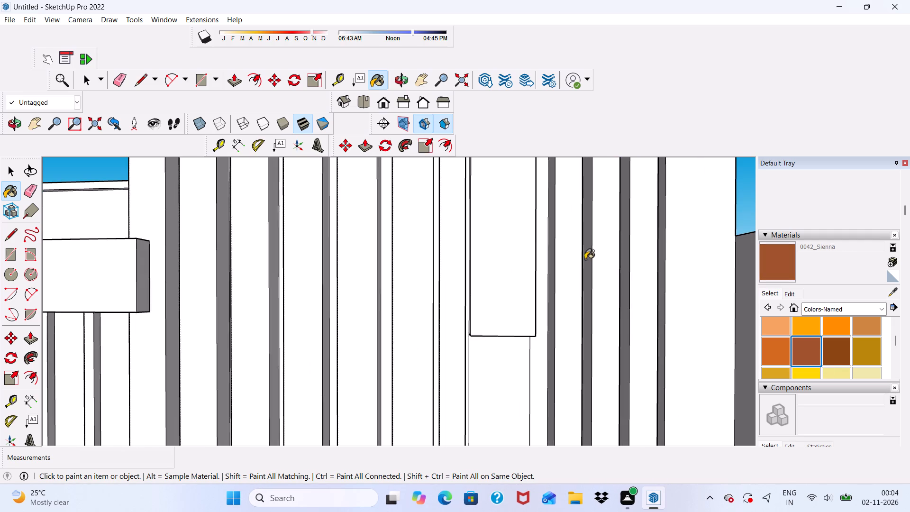
middle_drag(585, 258, 610, 291)
scroll(658, 249, up, 4)
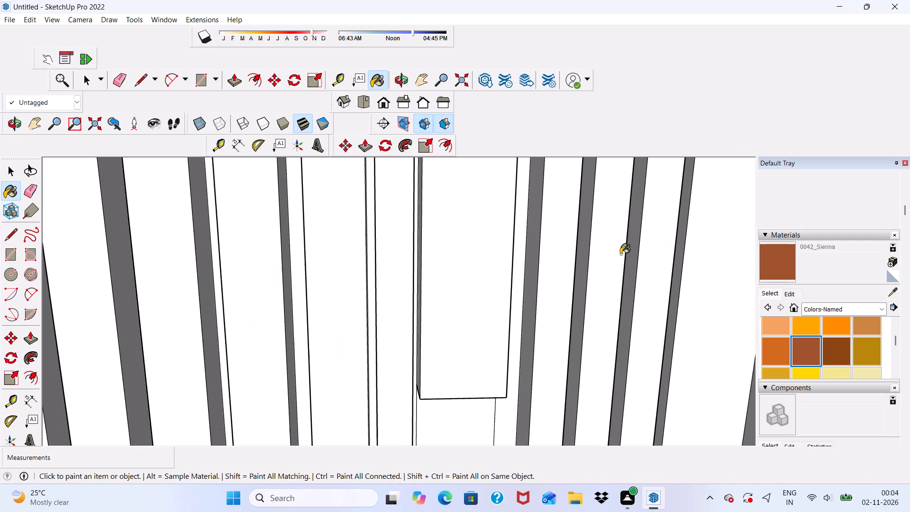
click(632, 255)
scroll(641, 260, up, 2)
click(652, 260)
scroll(648, 275, down, 4)
middle_drag(652, 286, 643, 293)
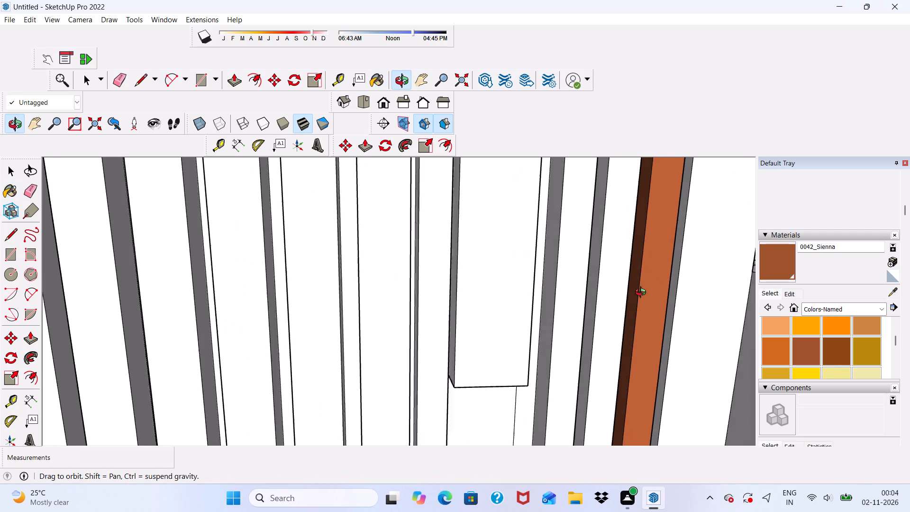
Paint the fronts and left sides of the two neighbouring slats, up to the window strip, with 0042_Sienna.
middle_drag(643, 293, 606, 285)
scroll(587, 283, up, 3)
click(578, 283)
middle_drag(585, 291, 665, 286)
scroll(603, 286, up, 3)
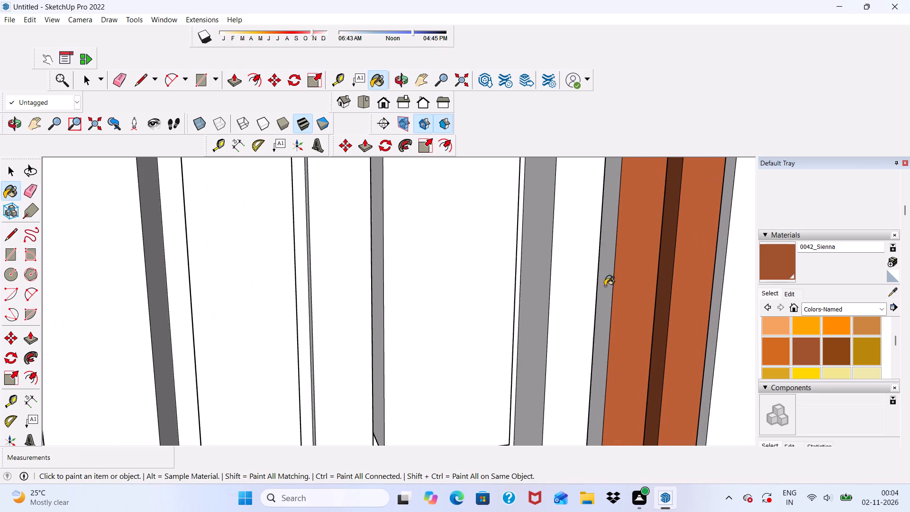
click(605, 286)
click(532, 306)
click(558, 305)
scroll(557, 296, down, 5)
Paint the right side faces of the same three tower slats with 0042_Sienna.
middle_drag(575, 328, 419, 321)
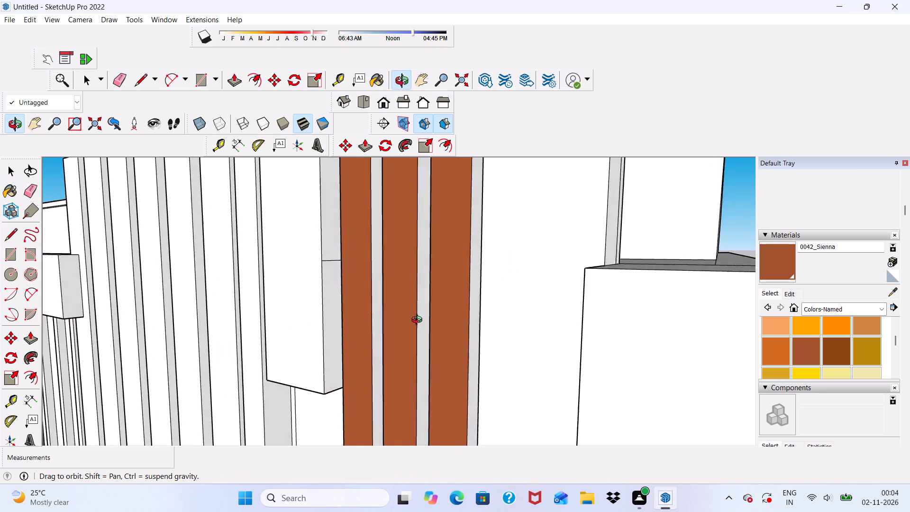
middle_drag(419, 321, 416, 324)
scroll(435, 300, up, 7)
click(476, 306)
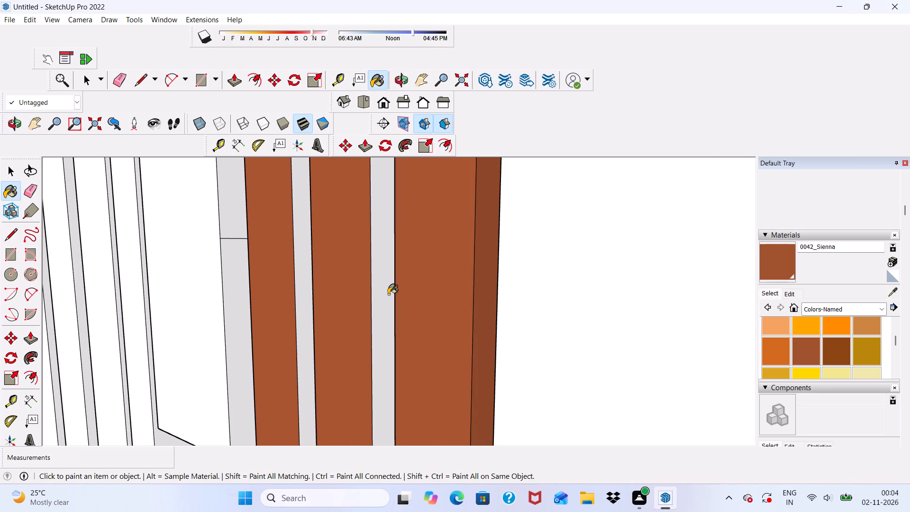
click(387, 295)
click(294, 294)
scroll(299, 293, down, 2)
scroll(294, 289, up, 1)
click(294, 289)
scroll(301, 286, up, 1)
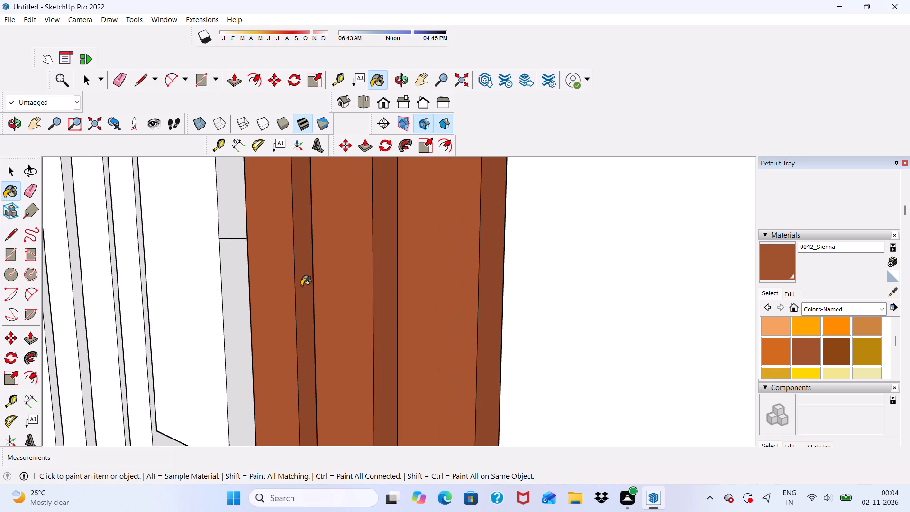
Paint the front and both side faces of the slat on the other side of the tower's window strip with 0042_Sienna.
scroll(301, 286, up, 3)
scroll(307, 289, down, 16)
scroll(512, 341, up, 4)
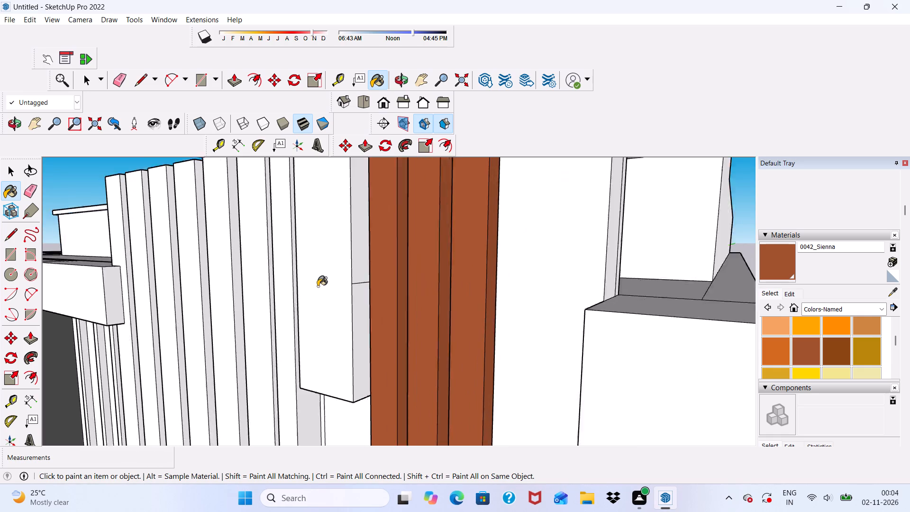
scroll(318, 286, up, 3)
click(267, 283)
middle_drag(268, 288, 419, 307)
scroll(525, 309, up, 3)
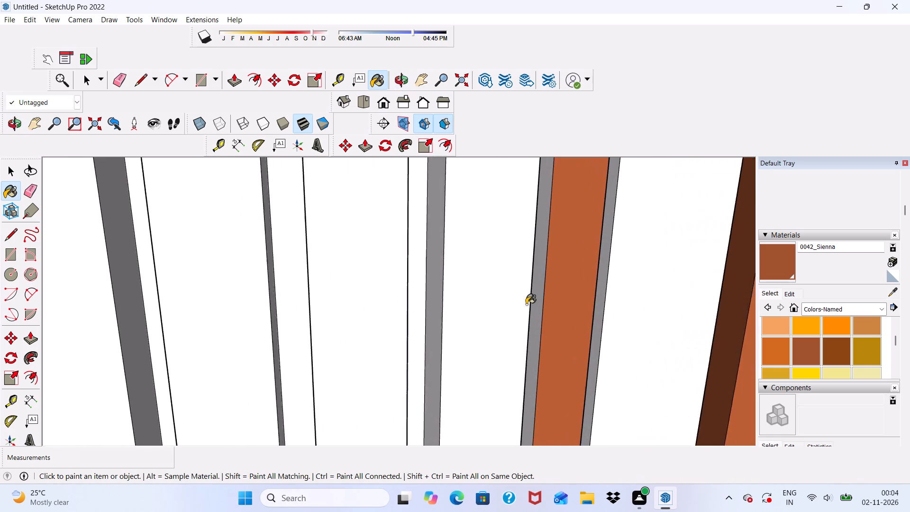
scroll(526, 304, up, 6)
drag(540, 291, 547, 293)
middle_drag(566, 312, 428, 313)
scroll(472, 311, up, 1)
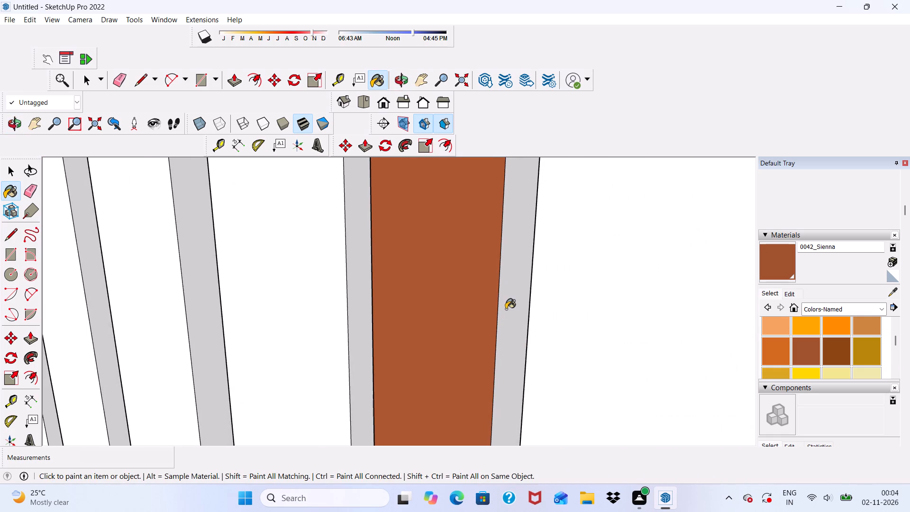
click(511, 309)
scroll(461, 255, down, 20)
scroll(461, 255, down, 6)
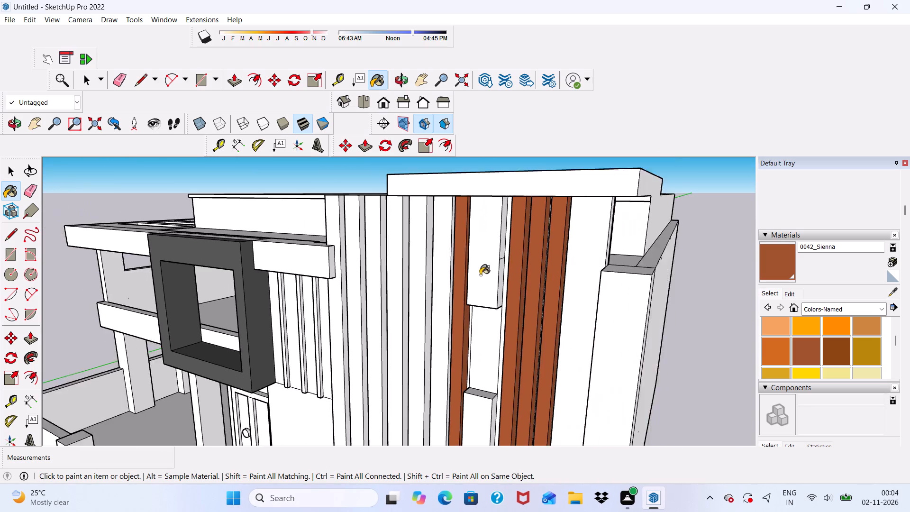
Examine the painted tower slats in the context of the whole facade from above and from the front.
middle_drag(483, 276, 553, 259)
scroll(532, 248, down, 4)
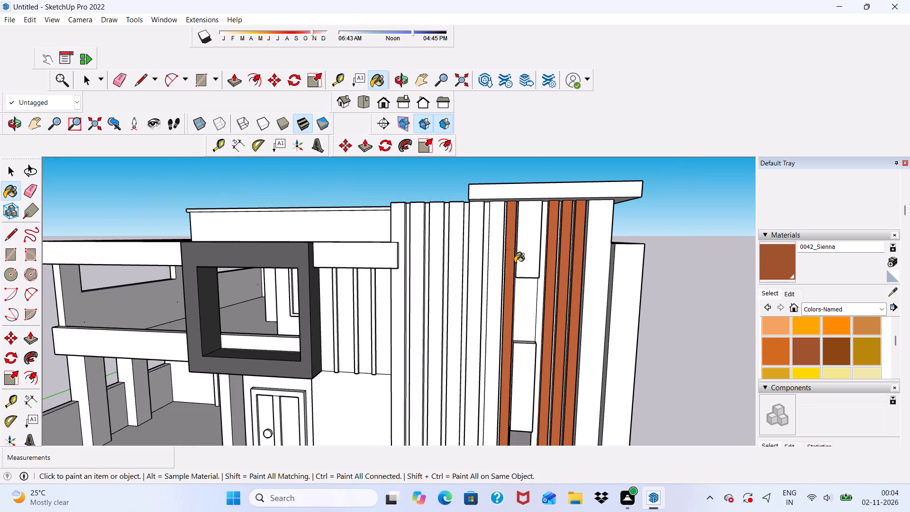
scroll(491, 260, down, 6)
middle_drag(500, 281, 474, 301)
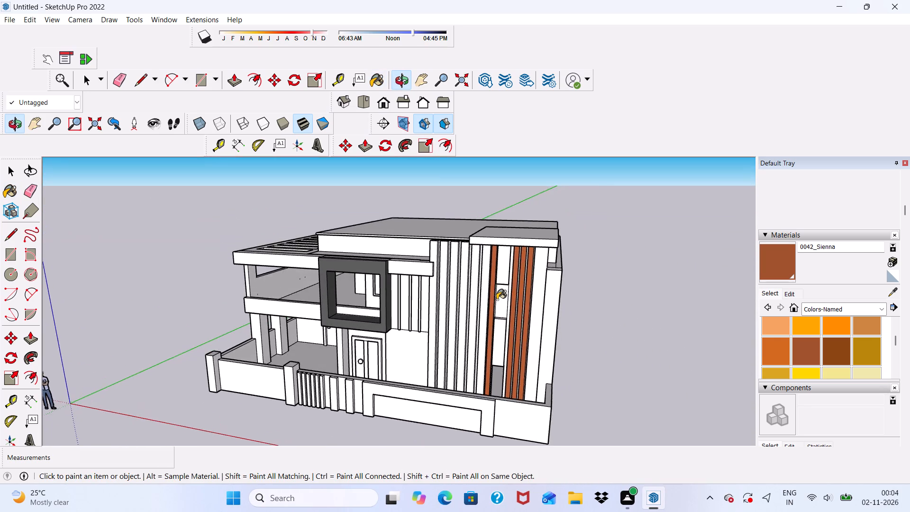
scroll(497, 300, up, 5)
scroll(496, 297, down, 3)
middle_drag(498, 297, 527, 267)
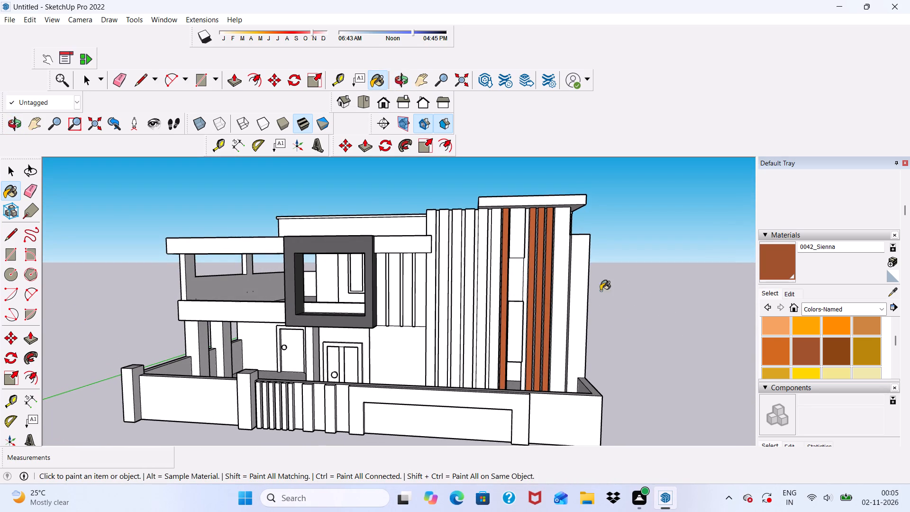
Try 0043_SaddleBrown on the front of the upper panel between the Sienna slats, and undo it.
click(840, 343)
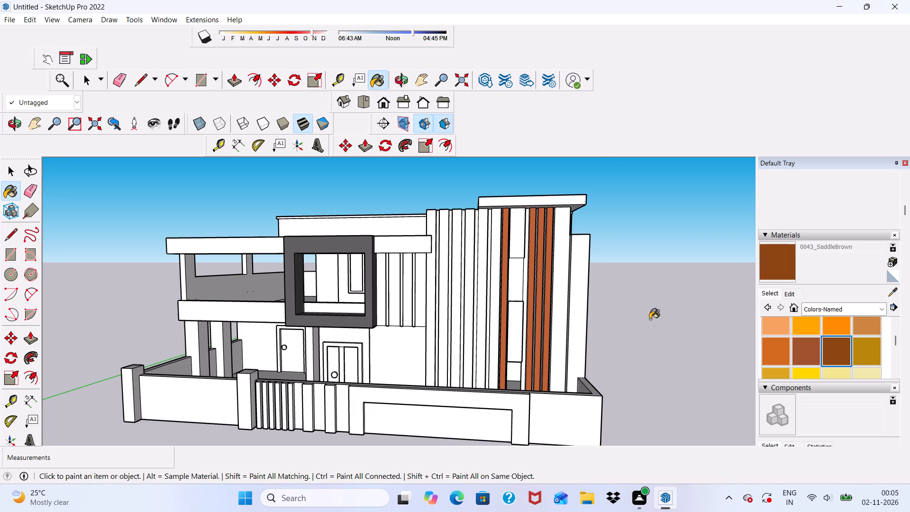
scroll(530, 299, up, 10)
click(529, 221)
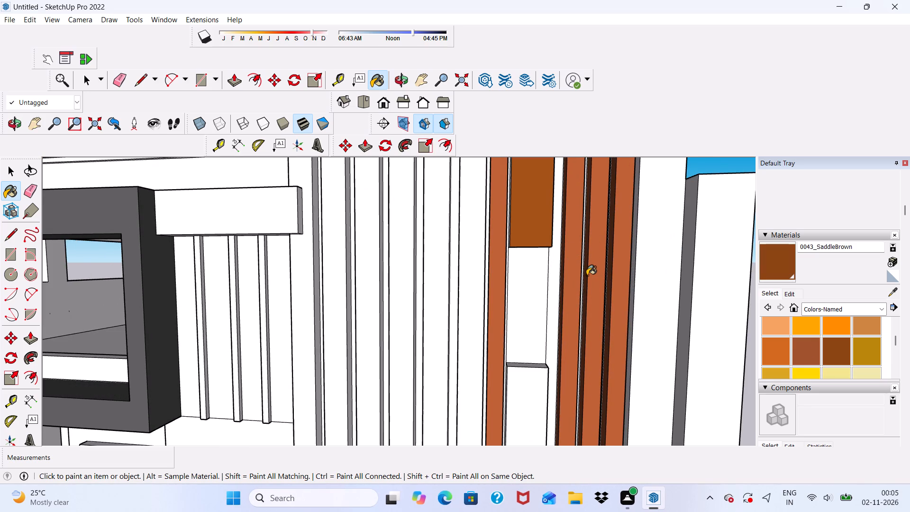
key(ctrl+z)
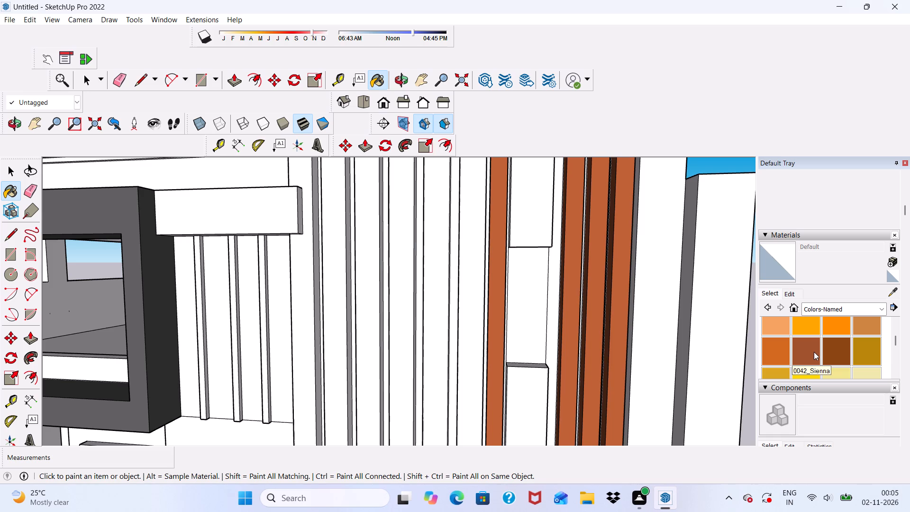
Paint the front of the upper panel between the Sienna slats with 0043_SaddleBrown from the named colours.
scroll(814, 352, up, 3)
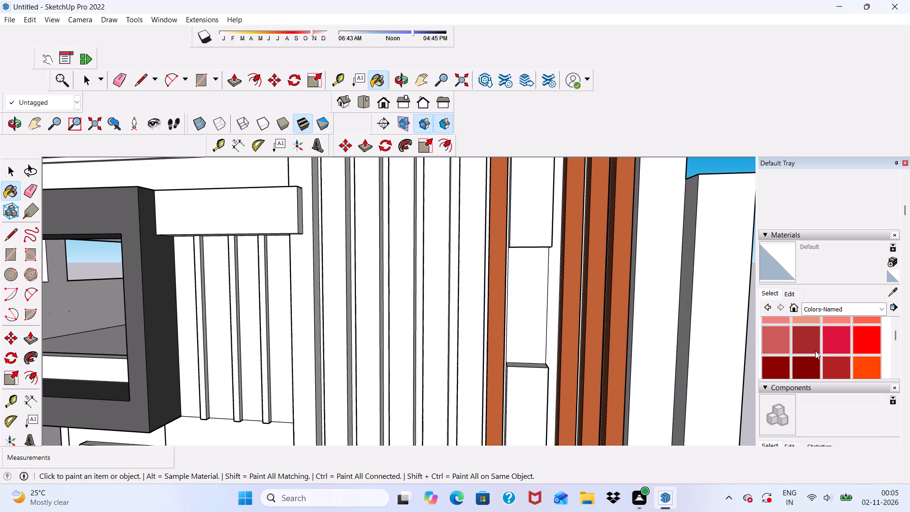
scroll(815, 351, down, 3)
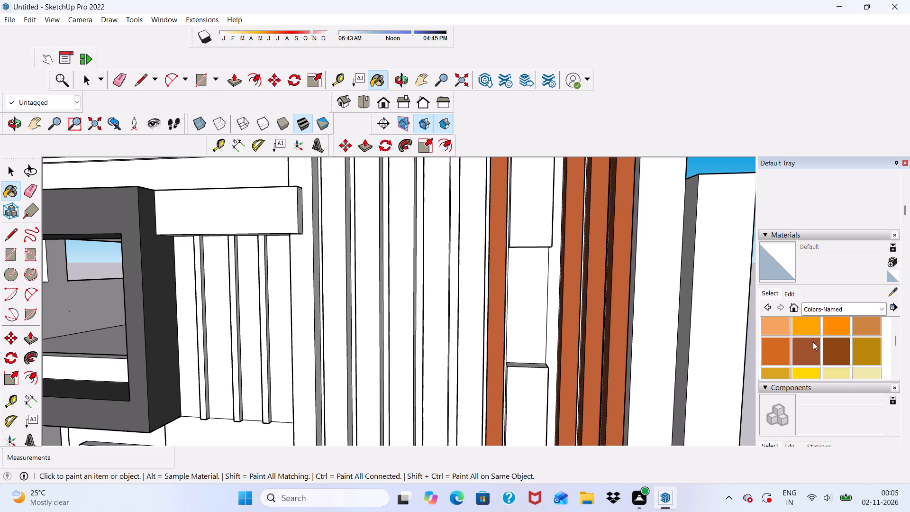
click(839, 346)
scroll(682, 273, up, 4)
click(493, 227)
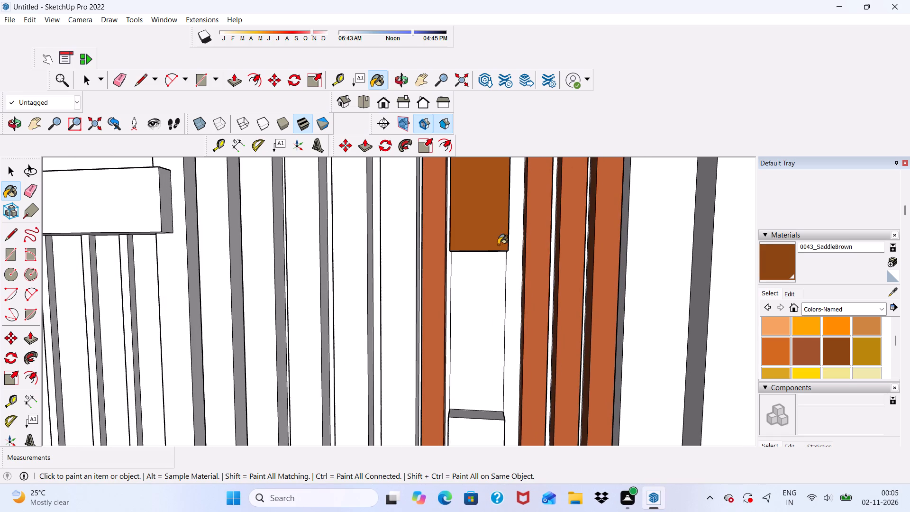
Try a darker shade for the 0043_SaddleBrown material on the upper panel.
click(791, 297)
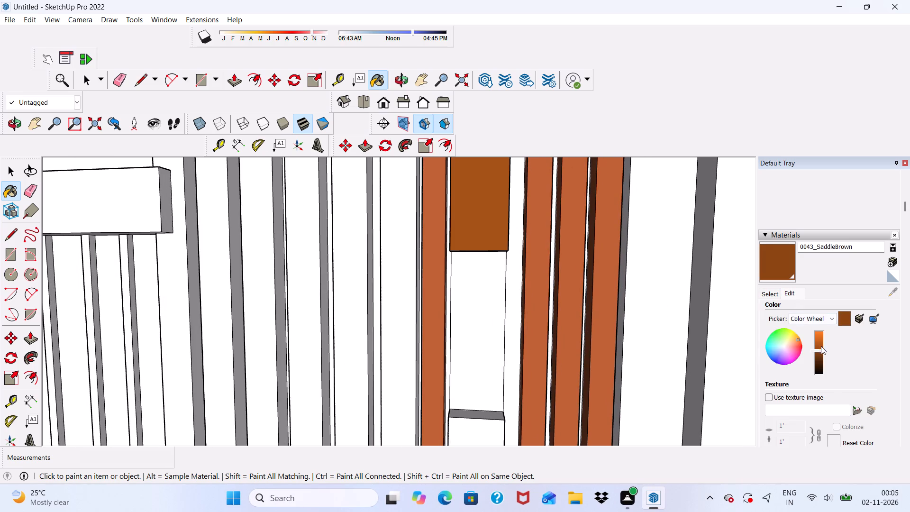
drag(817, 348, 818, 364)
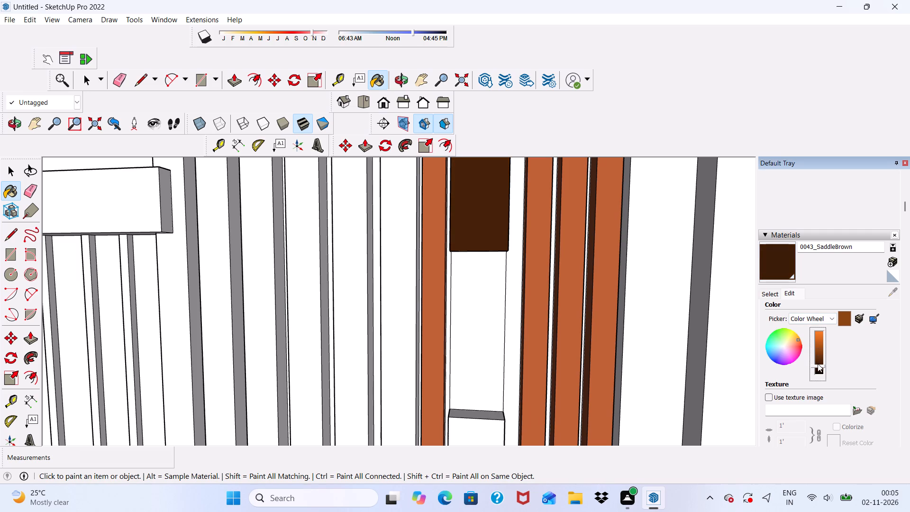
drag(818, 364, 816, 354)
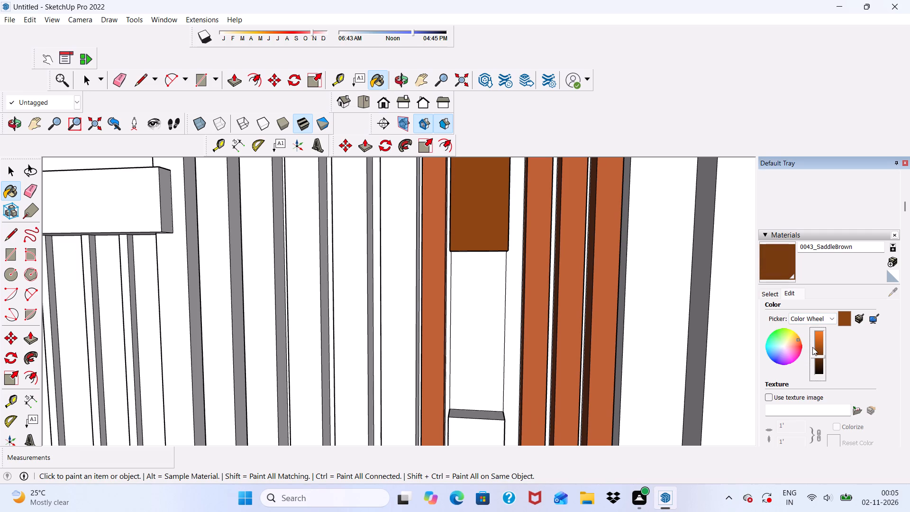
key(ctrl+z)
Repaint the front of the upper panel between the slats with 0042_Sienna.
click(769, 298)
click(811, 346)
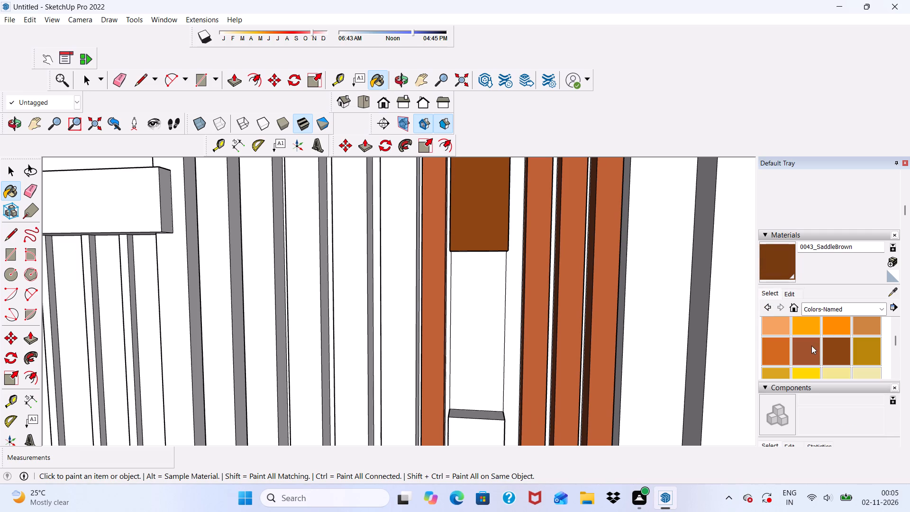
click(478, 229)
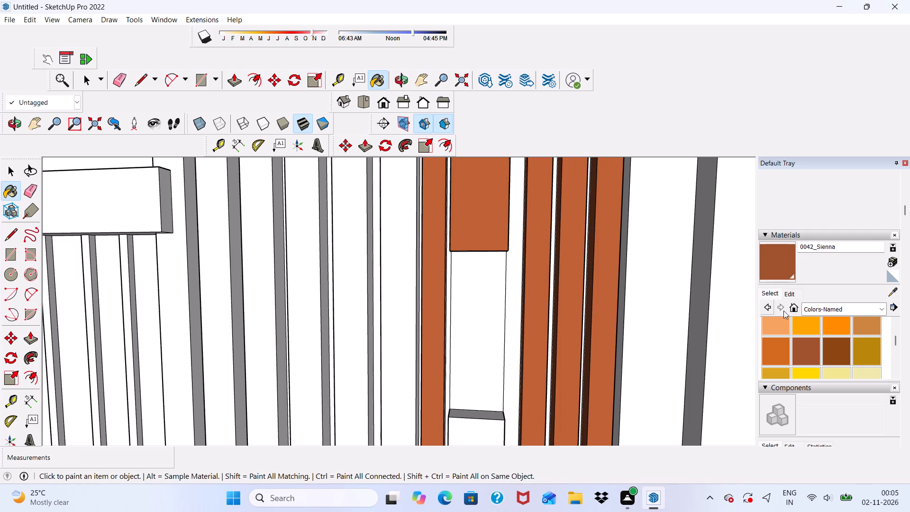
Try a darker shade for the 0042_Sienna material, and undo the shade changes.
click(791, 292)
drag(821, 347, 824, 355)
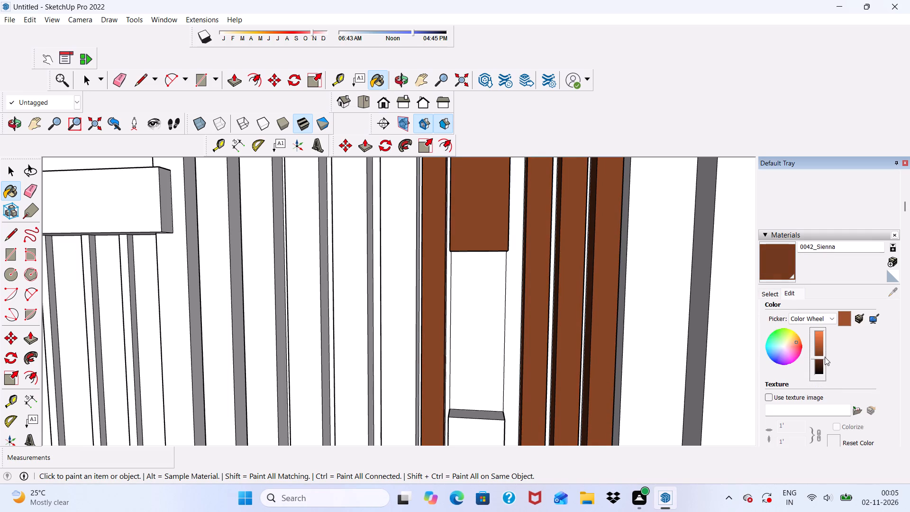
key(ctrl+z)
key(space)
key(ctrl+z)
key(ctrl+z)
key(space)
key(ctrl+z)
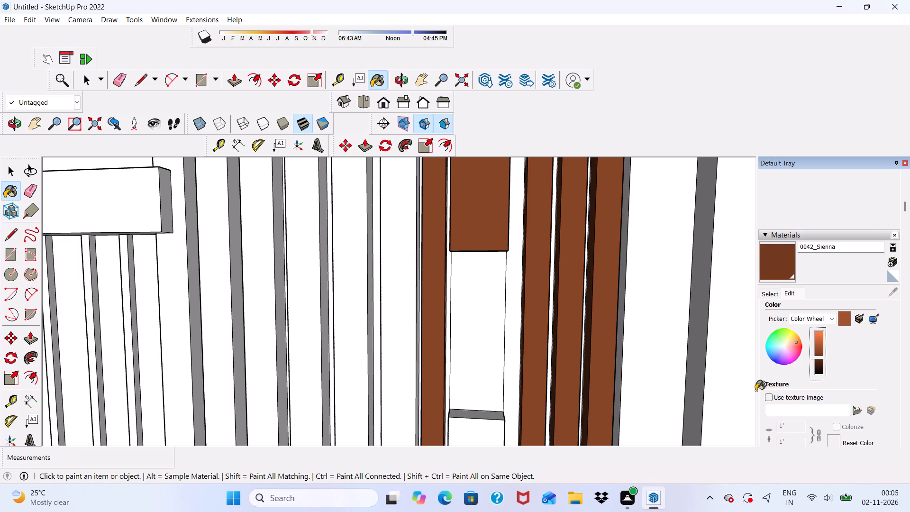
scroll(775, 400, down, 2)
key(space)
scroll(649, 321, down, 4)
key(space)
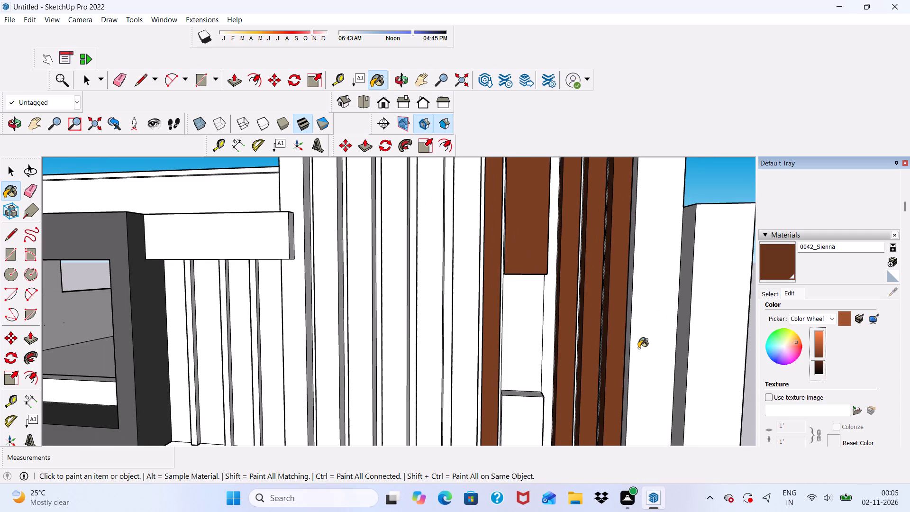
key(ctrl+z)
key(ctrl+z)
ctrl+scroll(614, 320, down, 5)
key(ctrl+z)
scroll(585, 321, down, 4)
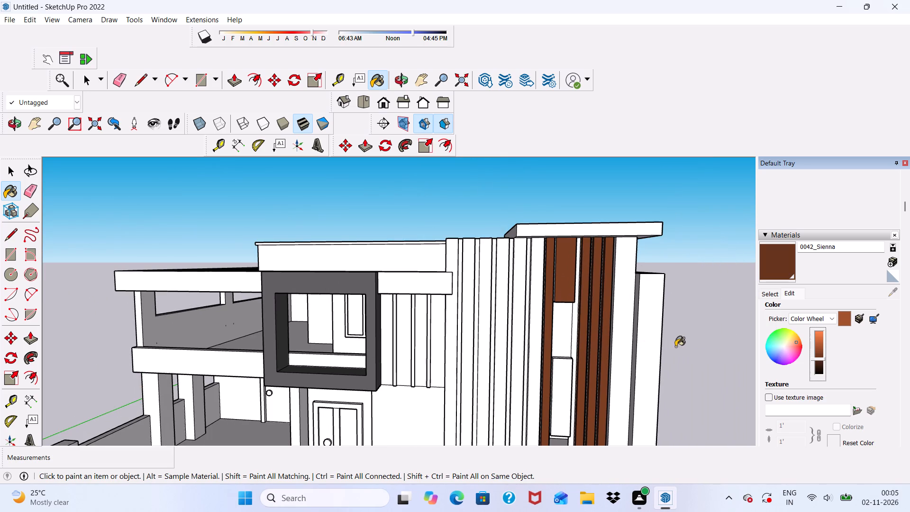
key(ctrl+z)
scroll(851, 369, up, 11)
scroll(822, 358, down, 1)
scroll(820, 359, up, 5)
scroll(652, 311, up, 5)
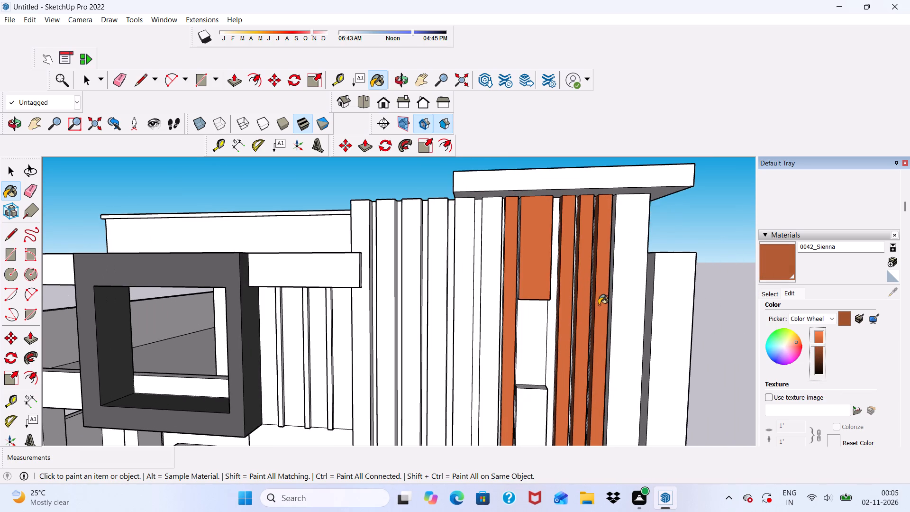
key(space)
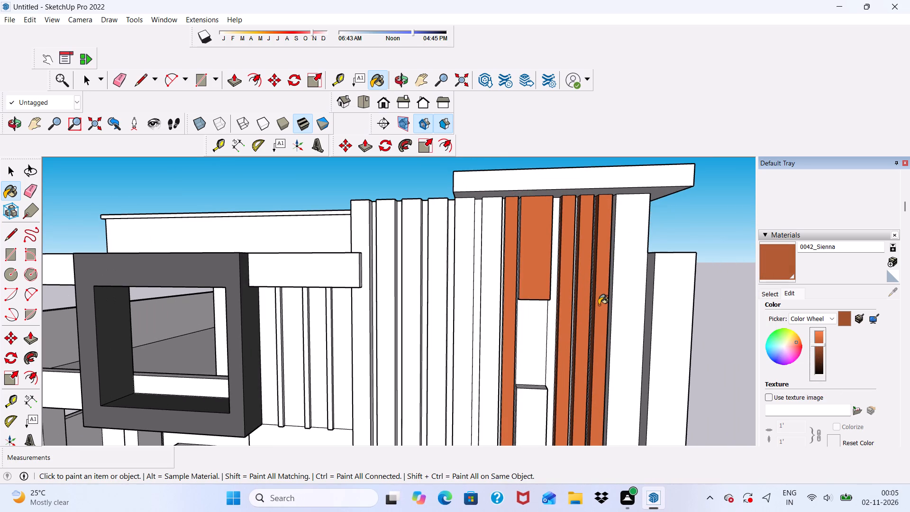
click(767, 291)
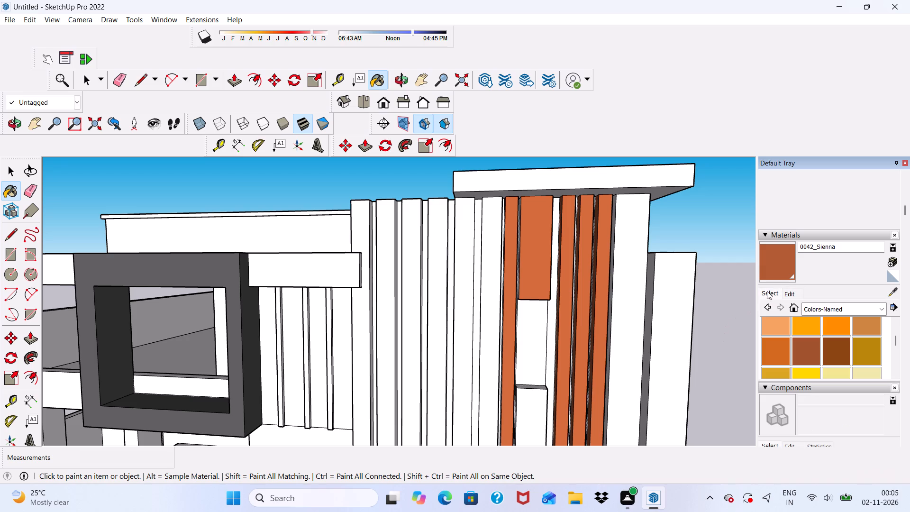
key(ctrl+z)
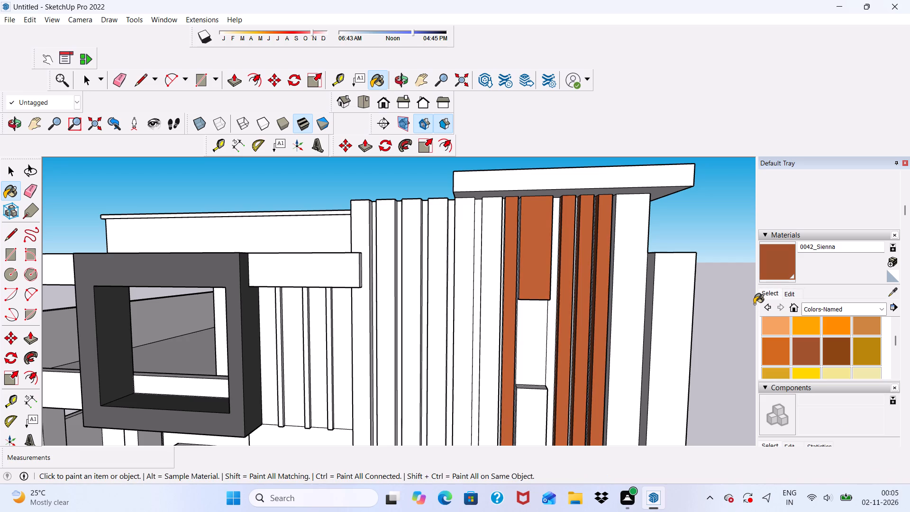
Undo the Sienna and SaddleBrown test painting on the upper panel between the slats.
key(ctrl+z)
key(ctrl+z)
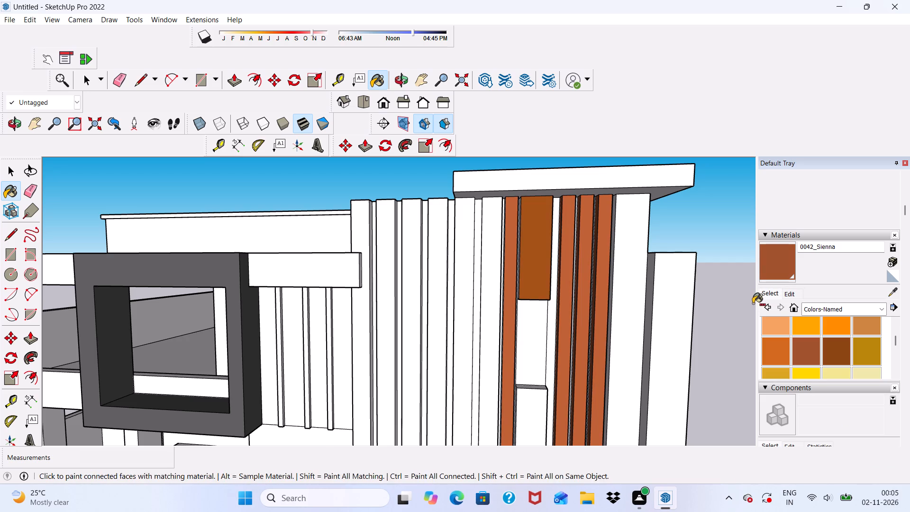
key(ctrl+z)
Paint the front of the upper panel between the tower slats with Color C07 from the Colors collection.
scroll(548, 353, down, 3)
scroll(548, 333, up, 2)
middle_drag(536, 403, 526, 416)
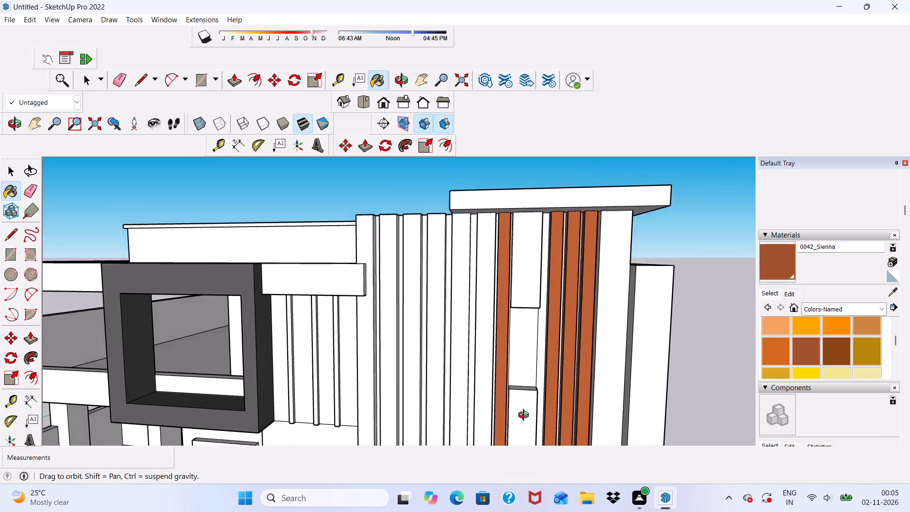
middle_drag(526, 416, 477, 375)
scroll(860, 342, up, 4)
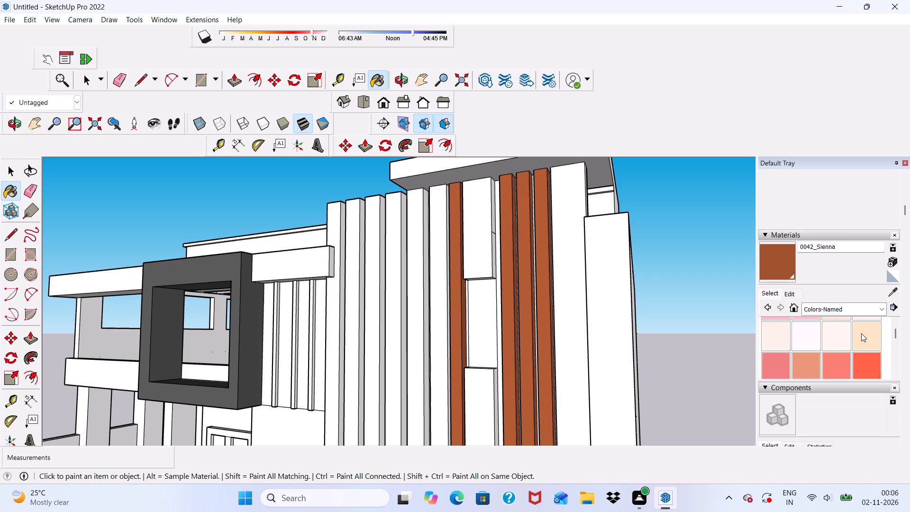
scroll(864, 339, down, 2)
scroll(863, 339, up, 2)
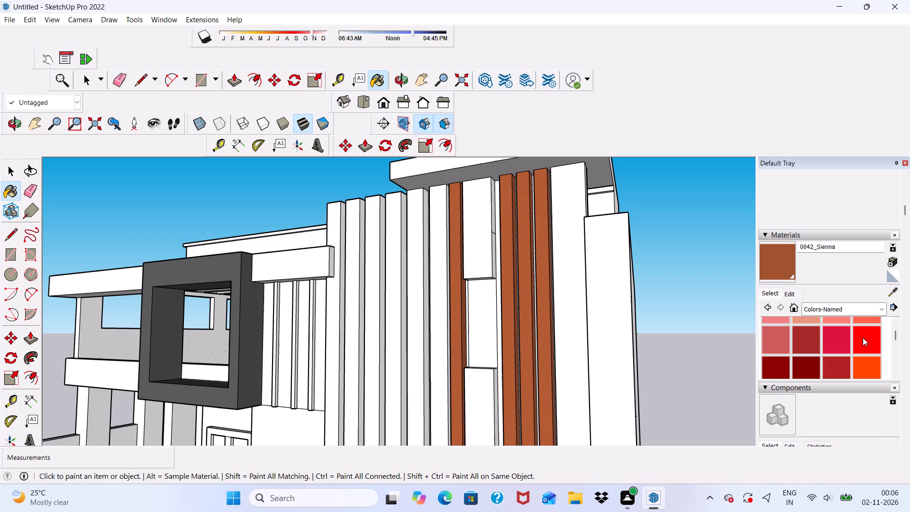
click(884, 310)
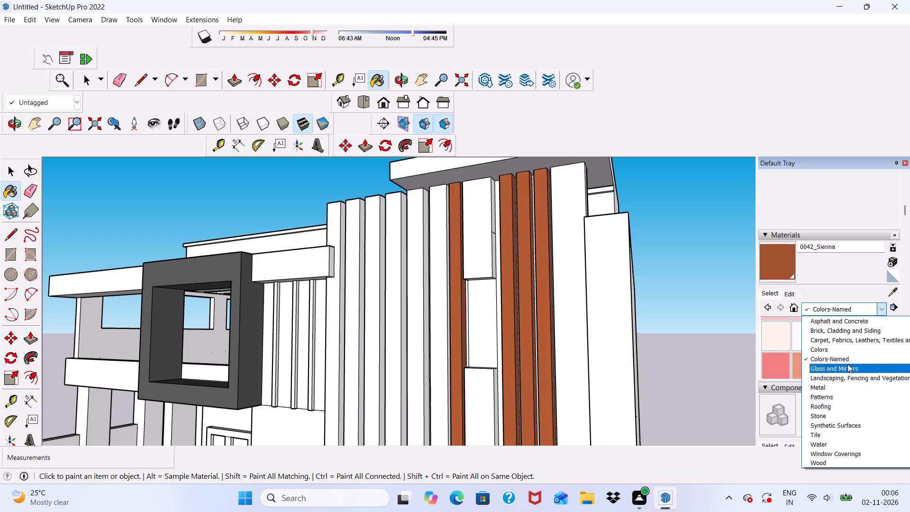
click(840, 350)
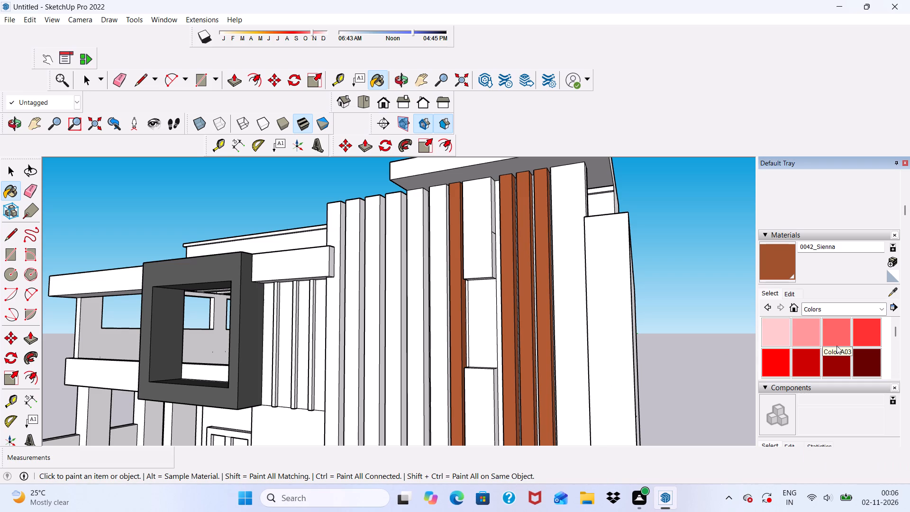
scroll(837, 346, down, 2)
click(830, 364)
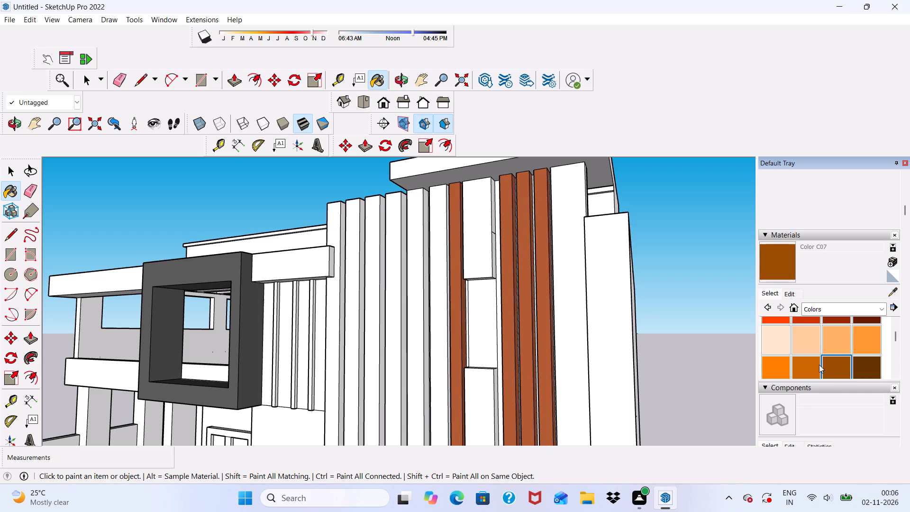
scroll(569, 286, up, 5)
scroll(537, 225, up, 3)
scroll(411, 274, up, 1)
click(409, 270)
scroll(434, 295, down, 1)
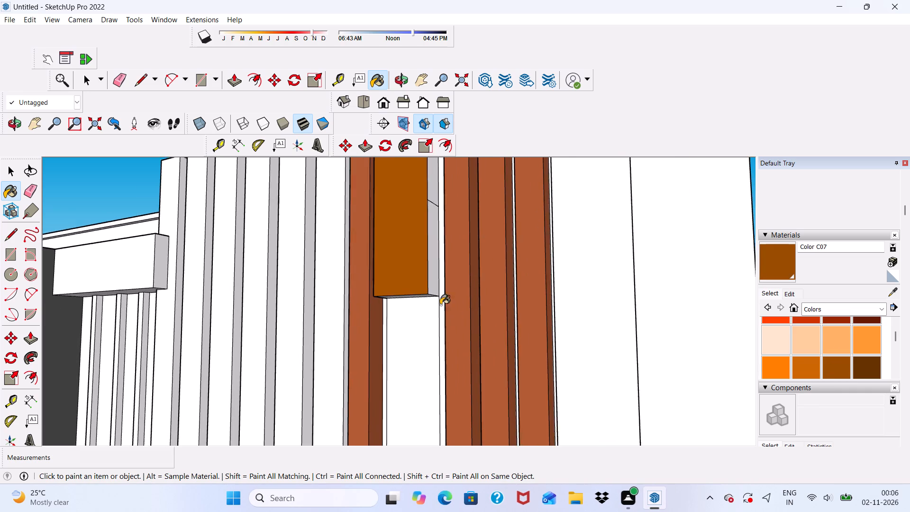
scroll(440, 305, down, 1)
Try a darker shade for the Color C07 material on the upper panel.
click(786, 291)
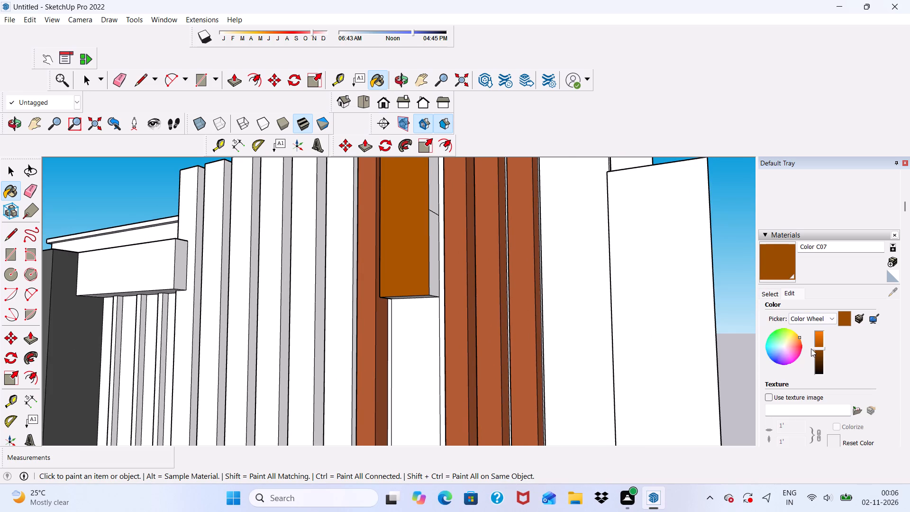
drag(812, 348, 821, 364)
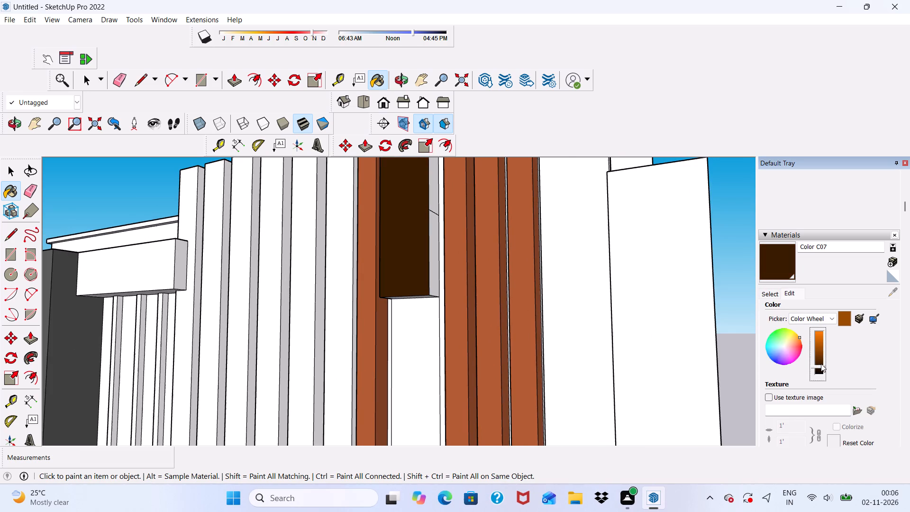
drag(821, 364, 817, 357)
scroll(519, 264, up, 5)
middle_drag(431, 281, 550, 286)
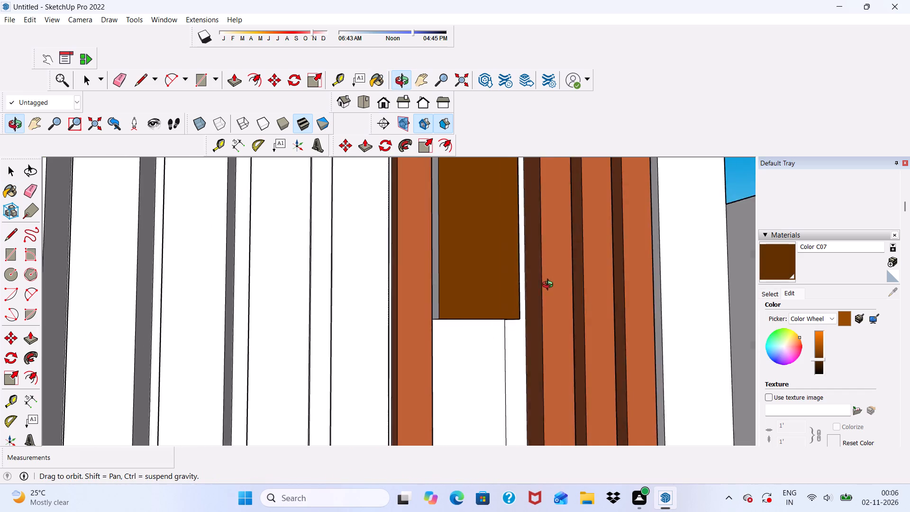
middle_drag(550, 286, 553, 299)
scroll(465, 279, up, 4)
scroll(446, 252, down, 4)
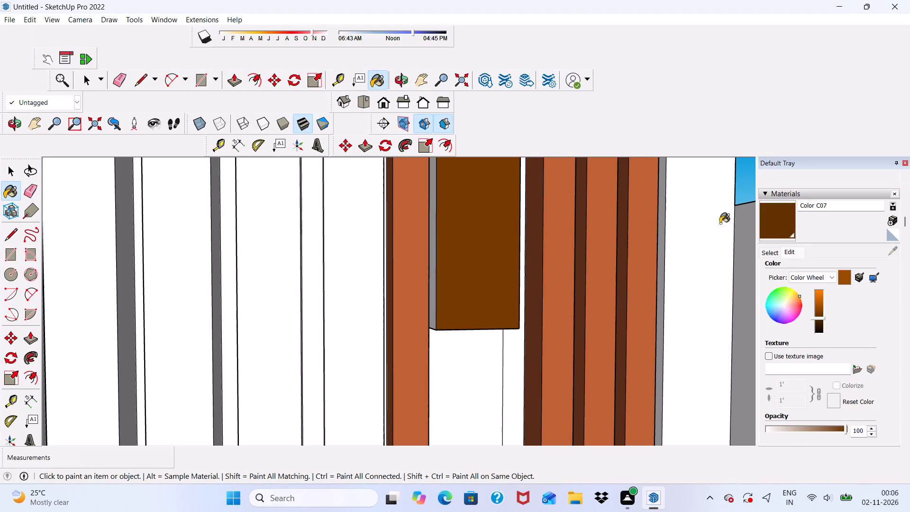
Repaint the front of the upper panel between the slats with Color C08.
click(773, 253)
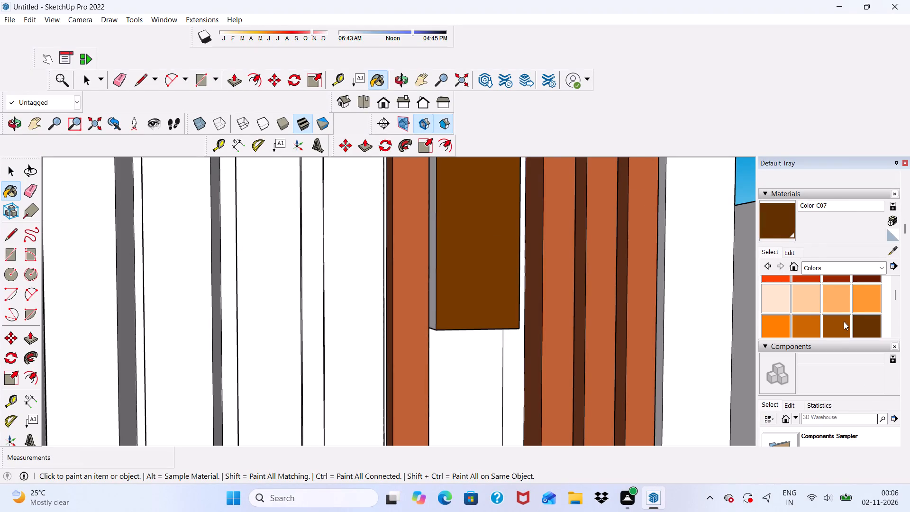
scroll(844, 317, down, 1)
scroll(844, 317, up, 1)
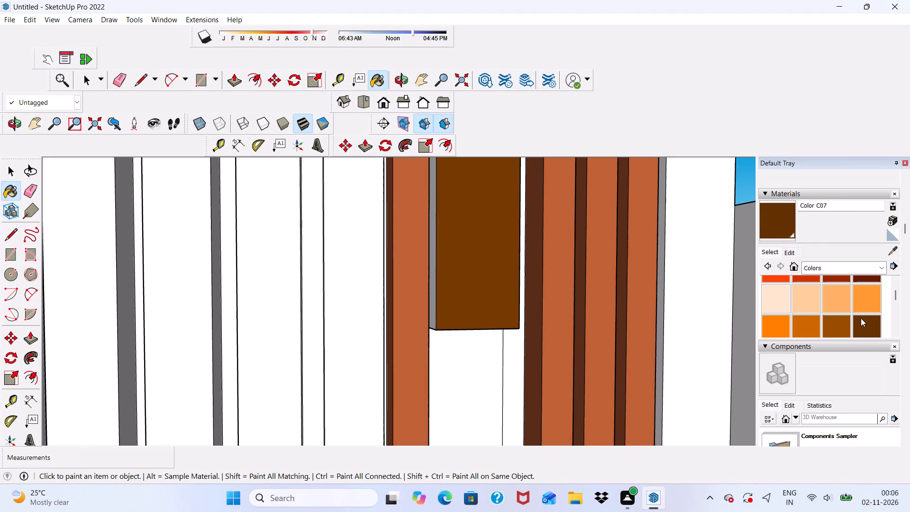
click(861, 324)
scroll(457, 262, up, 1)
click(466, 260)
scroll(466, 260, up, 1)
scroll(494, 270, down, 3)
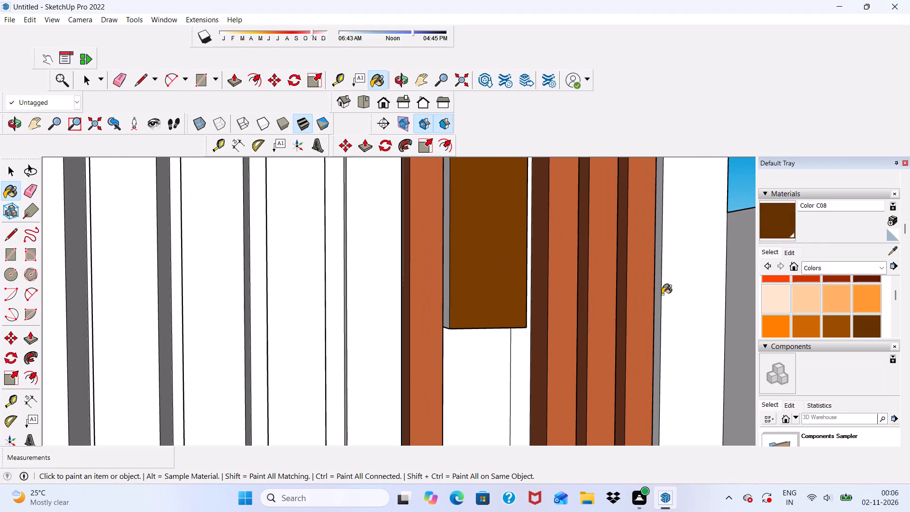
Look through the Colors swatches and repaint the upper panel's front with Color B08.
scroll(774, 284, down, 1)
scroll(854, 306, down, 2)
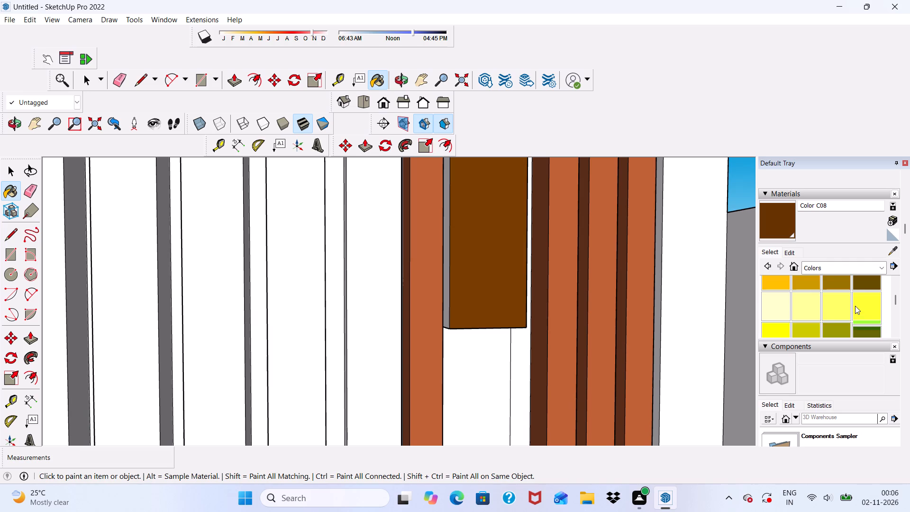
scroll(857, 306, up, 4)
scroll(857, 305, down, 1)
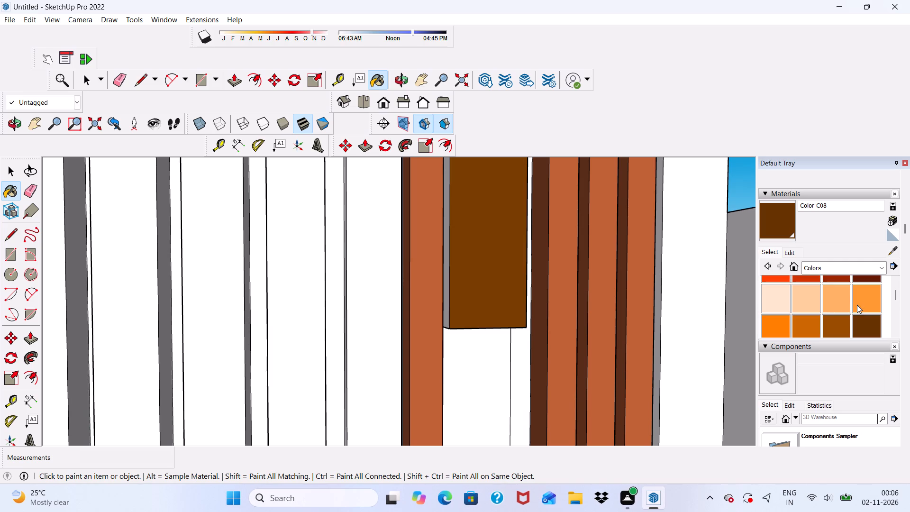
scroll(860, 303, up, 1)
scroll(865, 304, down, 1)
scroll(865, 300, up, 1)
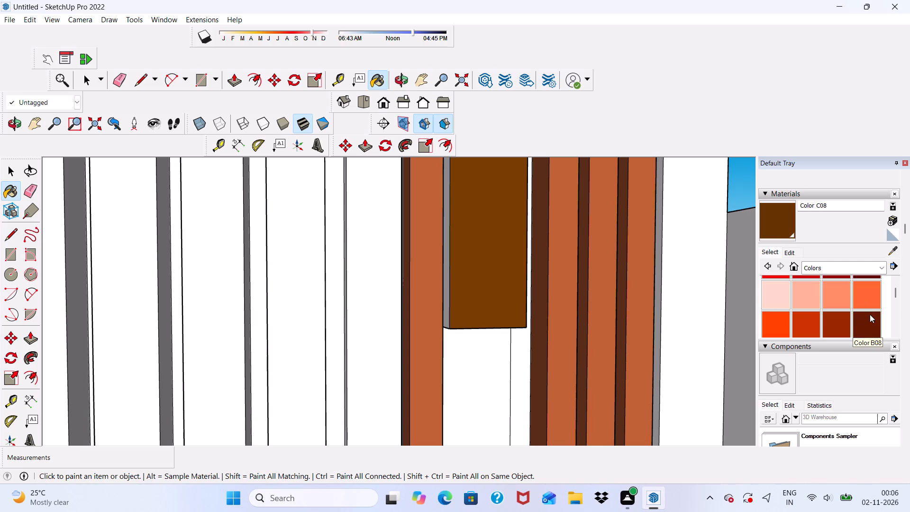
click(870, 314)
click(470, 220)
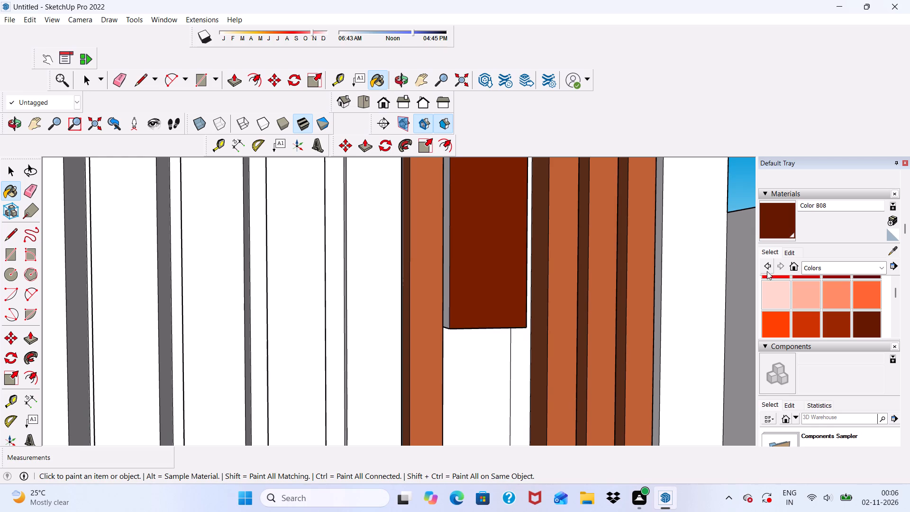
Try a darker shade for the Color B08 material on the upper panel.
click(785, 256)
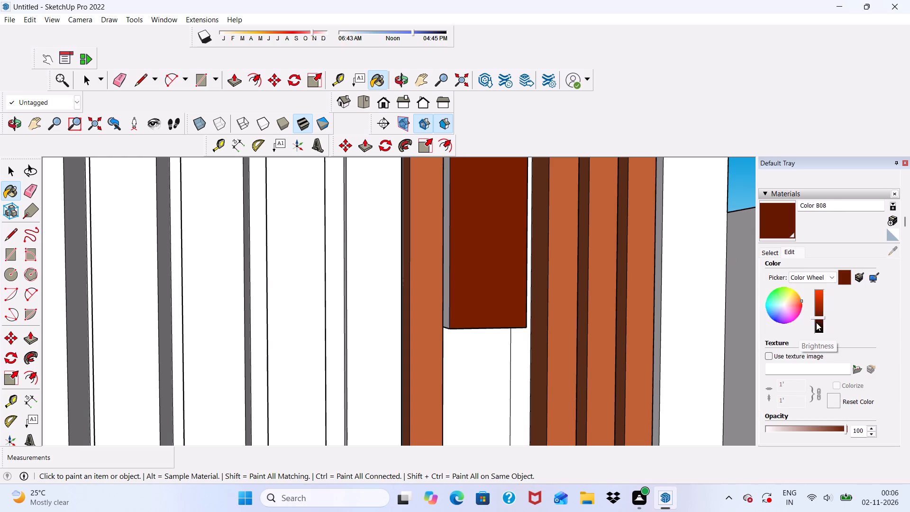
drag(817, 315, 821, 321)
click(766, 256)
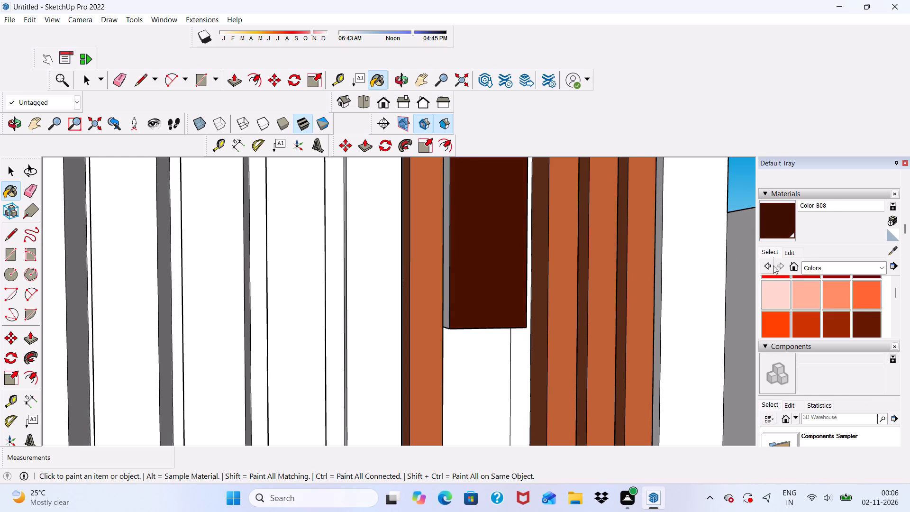
Repaint the front of the upper panel between the slats with Color C08.
scroll(862, 311, down, 3)
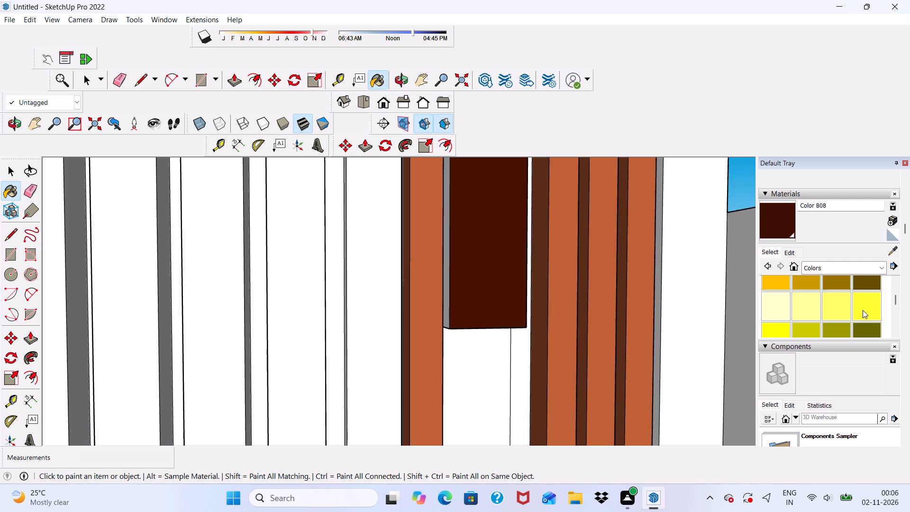
scroll(863, 310, up, 2)
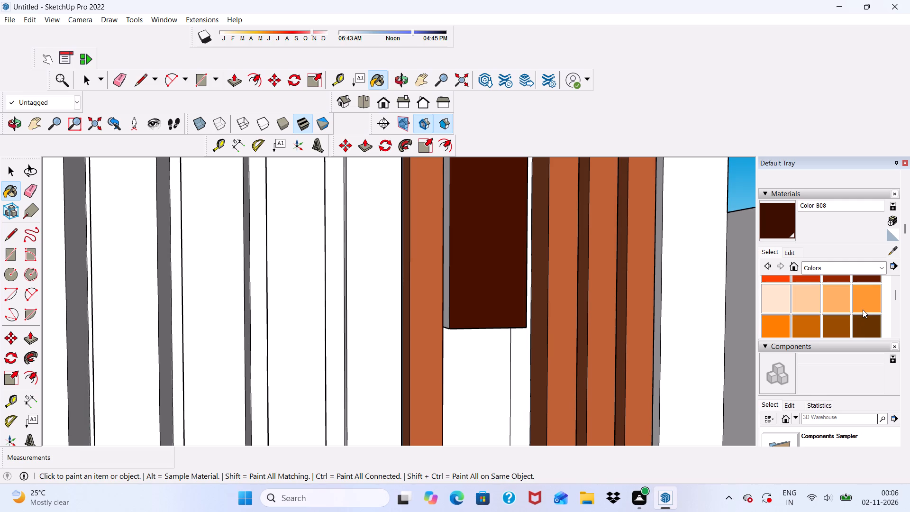
click(868, 323)
scroll(495, 218, up, 1)
click(487, 224)
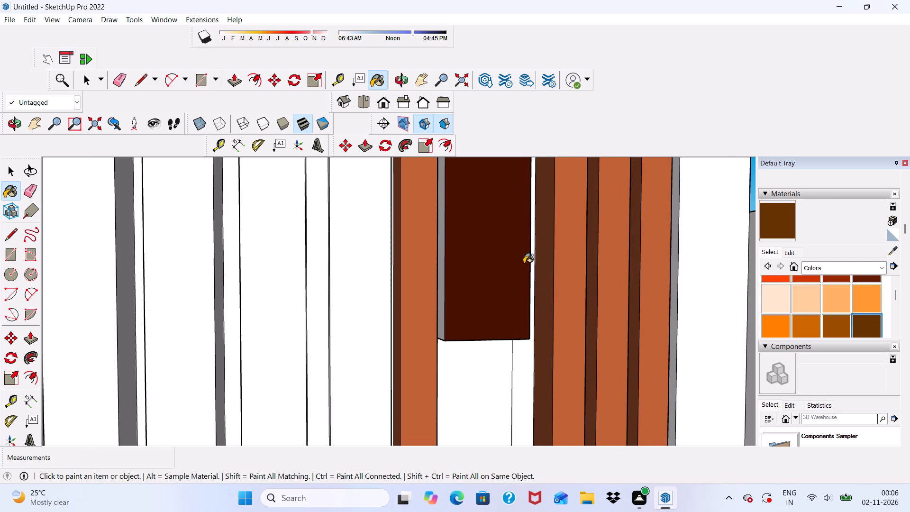
Darken the Color C08 material to a very dark brown by lowering its brightness.
scroll(524, 264, up, 3)
click(792, 254)
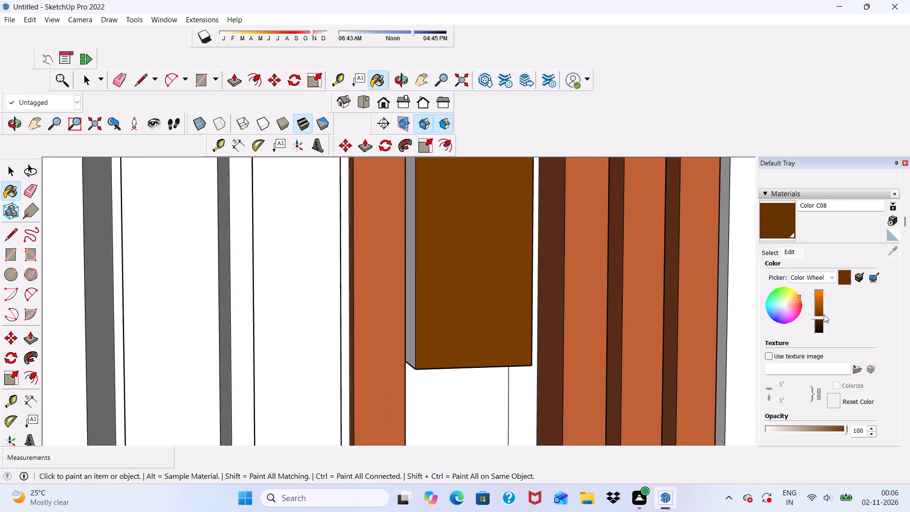
drag(820, 316, 820, 320)
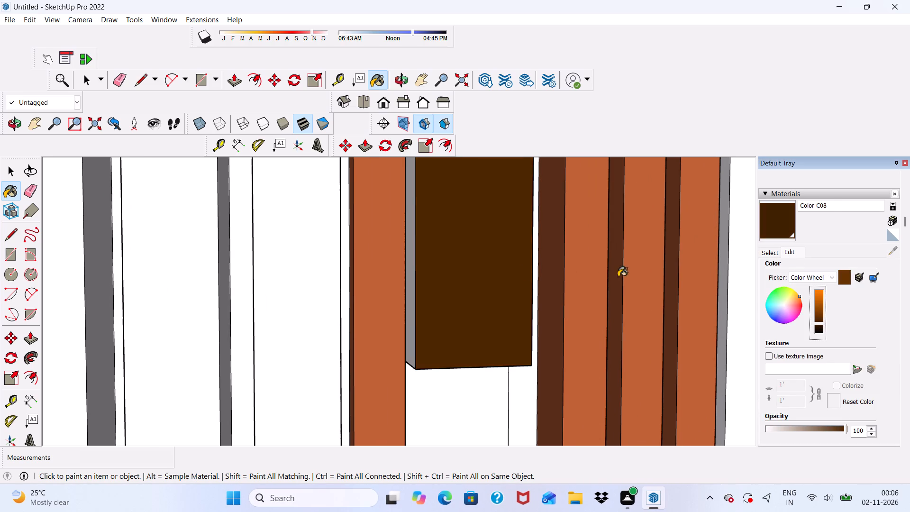
Paint the upper panel's right side faces and underside with the darkened Color C08.
scroll(502, 279, down, 8)
middle_drag(515, 306, 339, 342)
scroll(408, 305, up, 10)
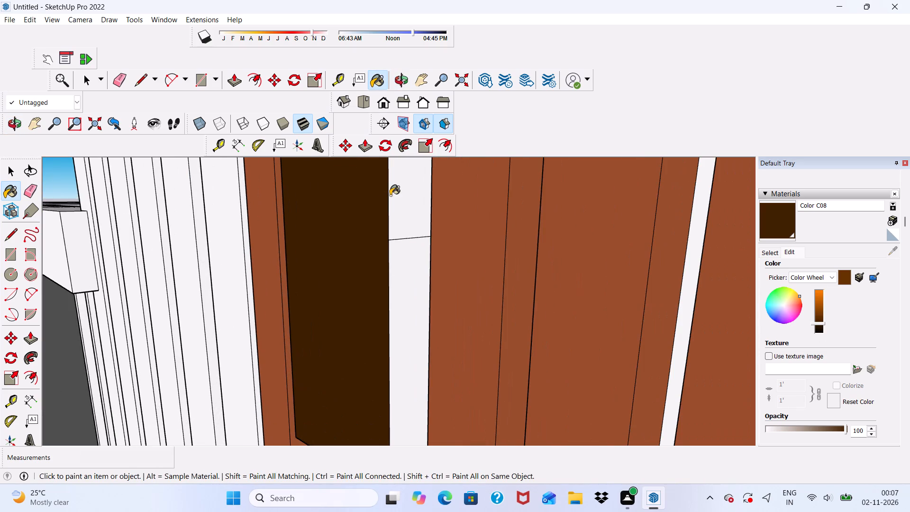
click(398, 193)
click(417, 307)
scroll(374, 234, down, 12)
middle_drag(391, 346, 428, 229)
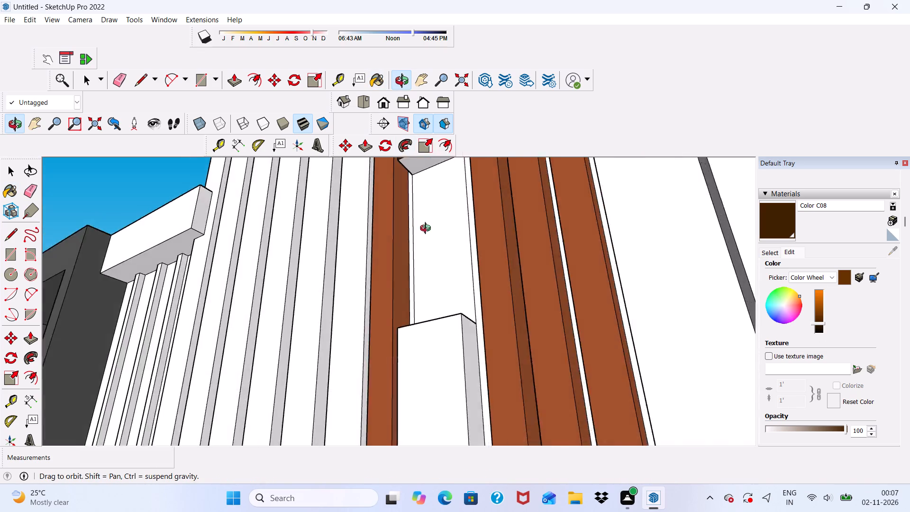
middle_drag(428, 229, 481, 232)
scroll(489, 223, up, 1)
scroll(486, 223, down, 4)
scroll(499, 211, up, 6)
click(495, 184)
scroll(483, 220, down, 3)
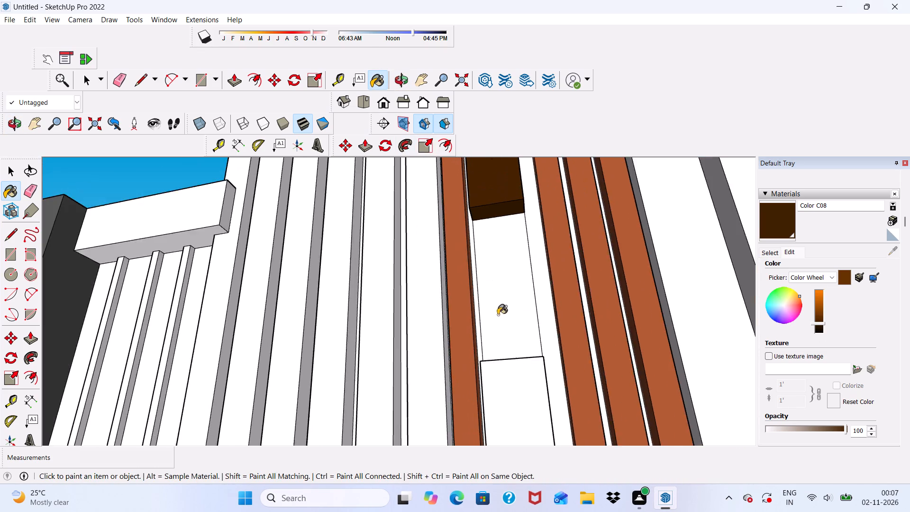
Paint the front and top faces of the lower panel between the slats with the darkened Color C08.
scroll(498, 315, down, 7)
middle_drag(514, 299, 532, 350)
scroll(529, 332, up, 1)
scroll(503, 245, down, 2)
middle_drag(522, 344, 524, 366)
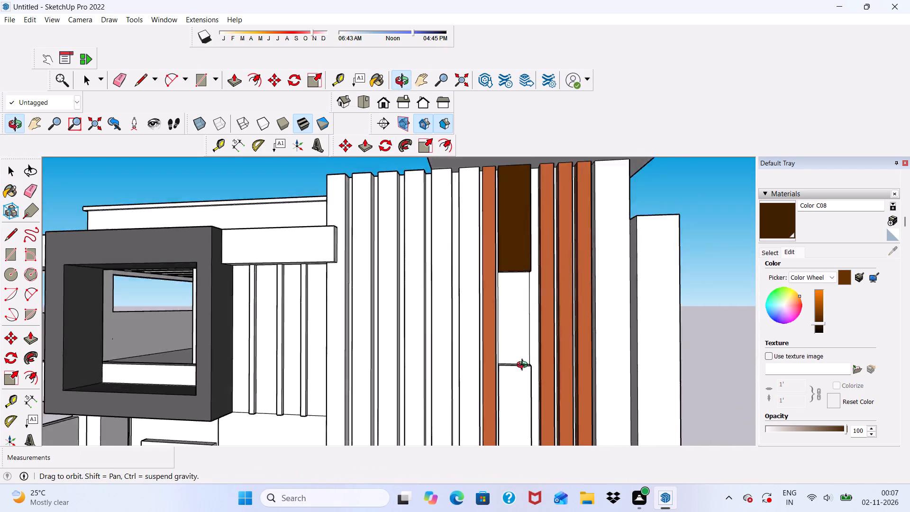
middle_drag(524, 366, 524, 377)
scroll(524, 377, up, 3)
click(522, 385)
scroll(518, 384, up, 5)
click(512, 366)
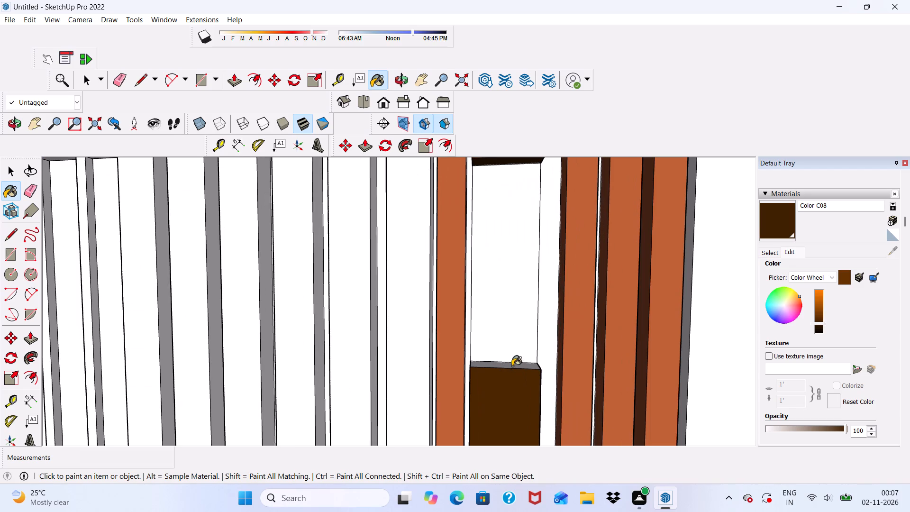
Paint both side faces of the lower panel between the slats with the darkened Color C08.
scroll(518, 377, down, 1)
middle_drag(518, 378, 403, 354)
scroll(406, 368, up, 4)
click(378, 366)
scroll(364, 361, down, 2)
middle_drag(364, 360, 535, 335)
scroll(535, 335, up, 1)
scroll(499, 351, up, 4)
click(460, 352)
scroll(455, 349, down, 9)
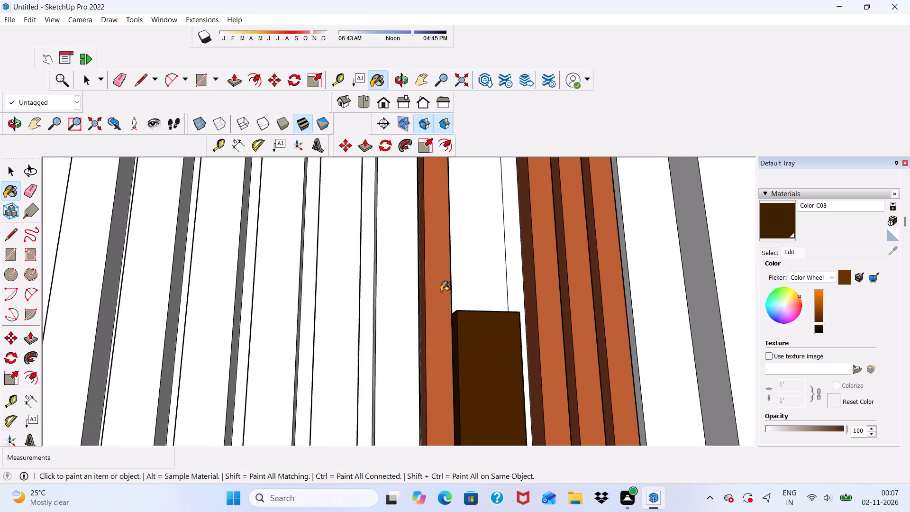
Paint the upper panel's left side and the recessed face between the two panels with the darkened Color C08.
scroll(441, 292, down, 9)
scroll(437, 209, up, 13)
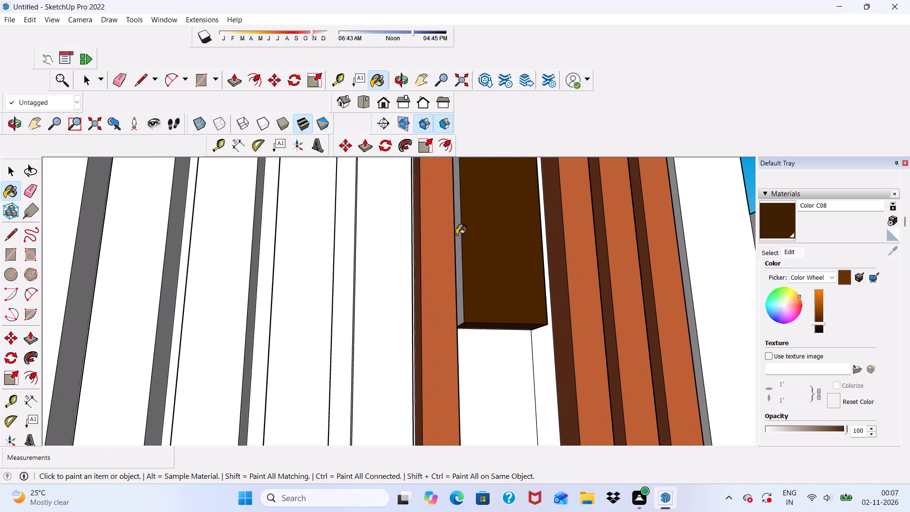
click(456, 235)
click(499, 373)
scroll(500, 373, up, 1)
scroll(461, 292, down, 4)
middle_drag(505, 347, 459, 377)
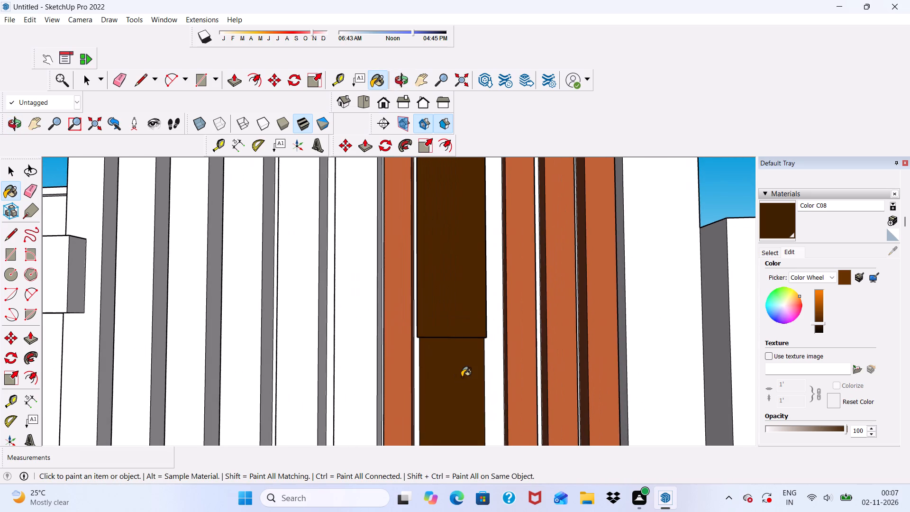
scroll(464, 285, down, 8)
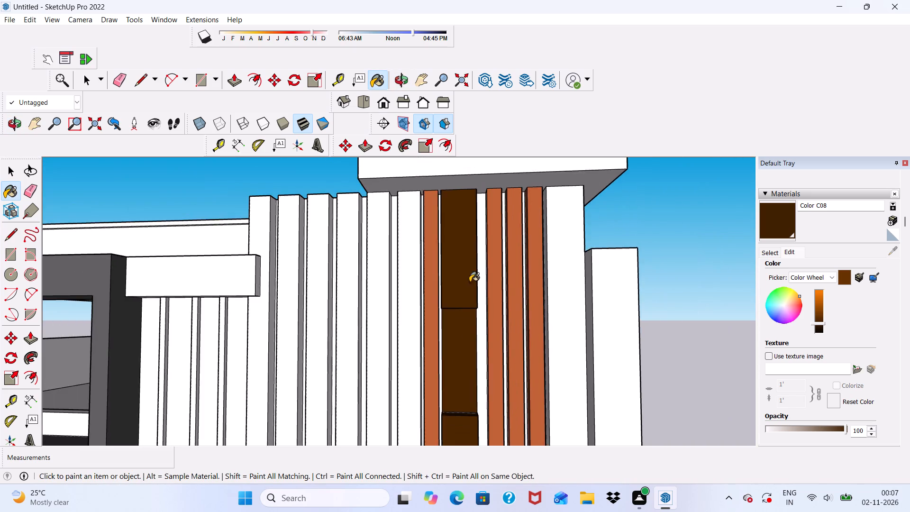
Paint the front faces of the six white tower slats left of the Sienna slats with the darkened Color C08.
scroll(463, 284, down, 2)
middle_drag(464, 287, 476, 342)
scroll(410, 300, up, 6)
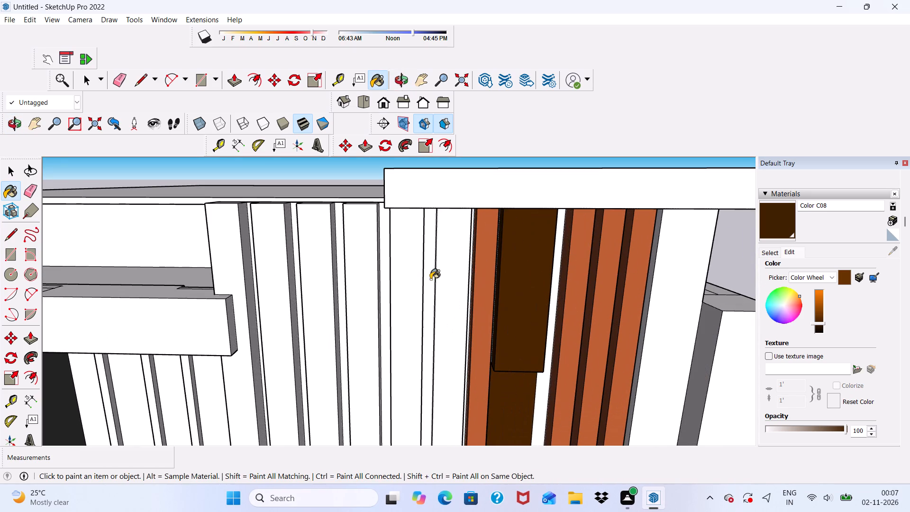
click(448, 278)
scroll(427, 283, up, 1)
click(408, 277)
click(356, 270)
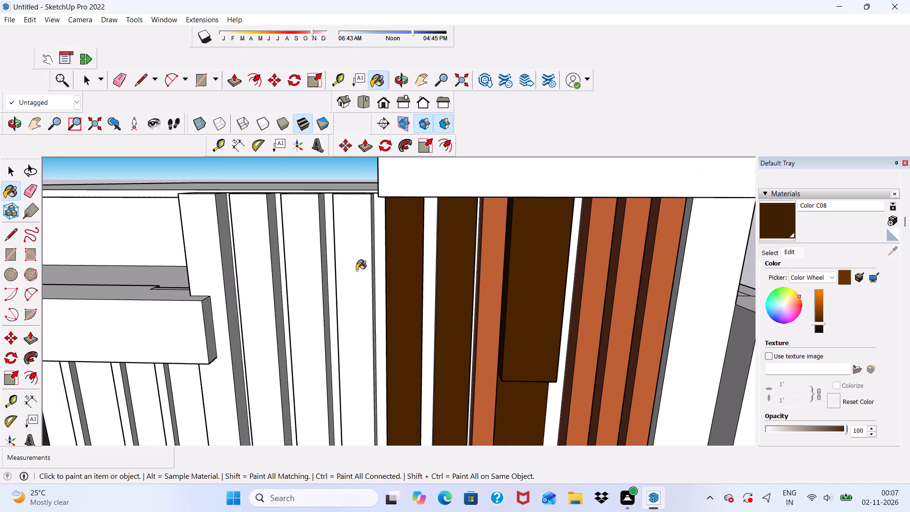
click(307, 289)
click(258, 296)
click(213, 267)
scroll(284, 292, down, 1)
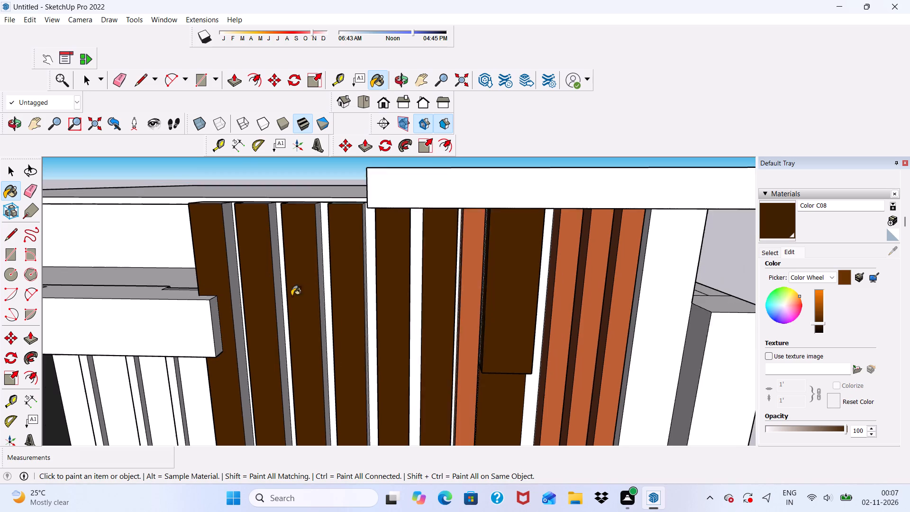
Paint the right side faces of the six dark brown tower slats with the darkened Color C08.
scroll(291, 296, down, 1)
scroll(337, 313, up, 1)
middle_drag(366, 311, 235, 279)
scroll(414, 287, up, 5)
scroll(387, 247, up, 1)
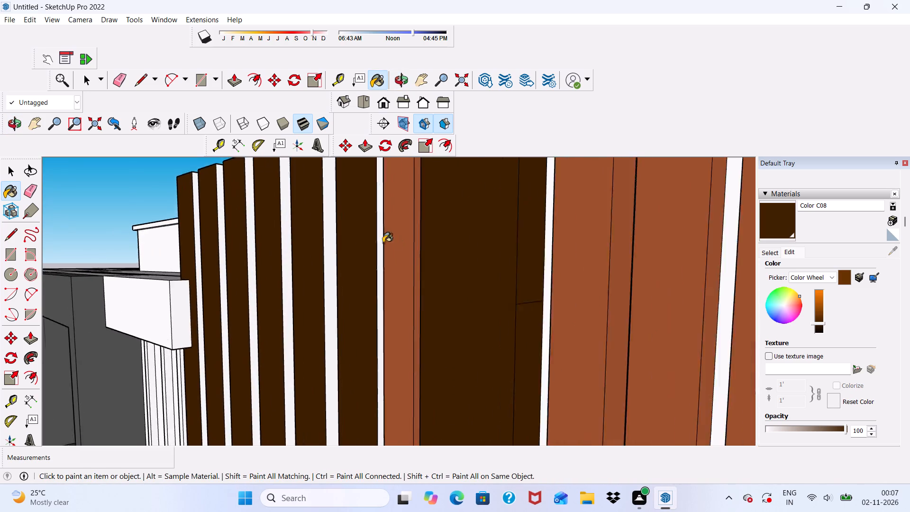
scroll(383, 243, up, 9)
click(375, 221)
scroll(255, 256, up, 1)
click(267, 254)
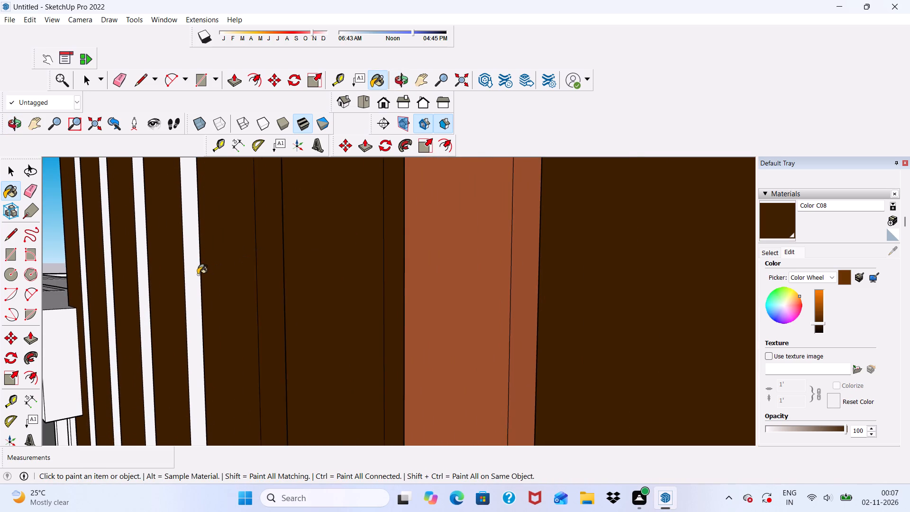
scroll(198, 274, up, 1)
click(197, 272)
scroll(202, 275, down, 11)
scroll(346, 287, up, 6)
scroll(203, 257, up, 2)
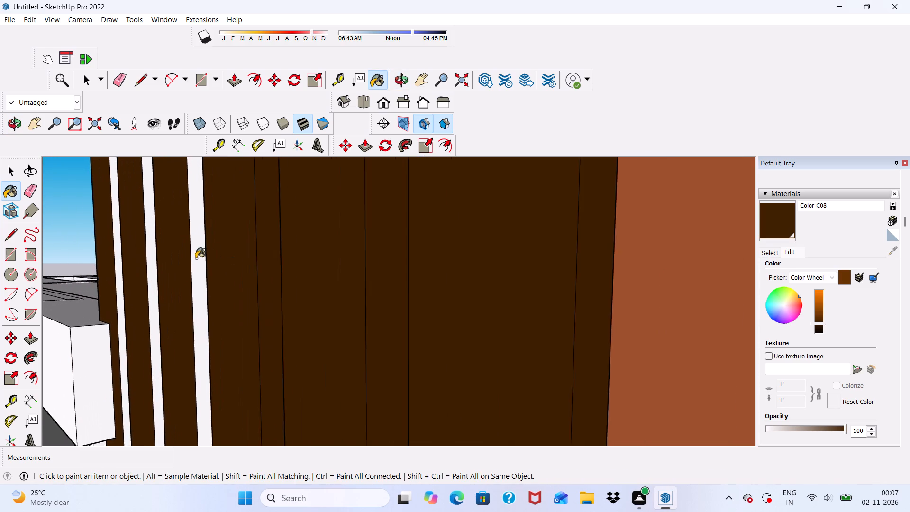
click(196, 258)
scroll(196, 258, up, 1)
scroll(144, 265, up, 3)
click(152, 255)
click(106, 271)
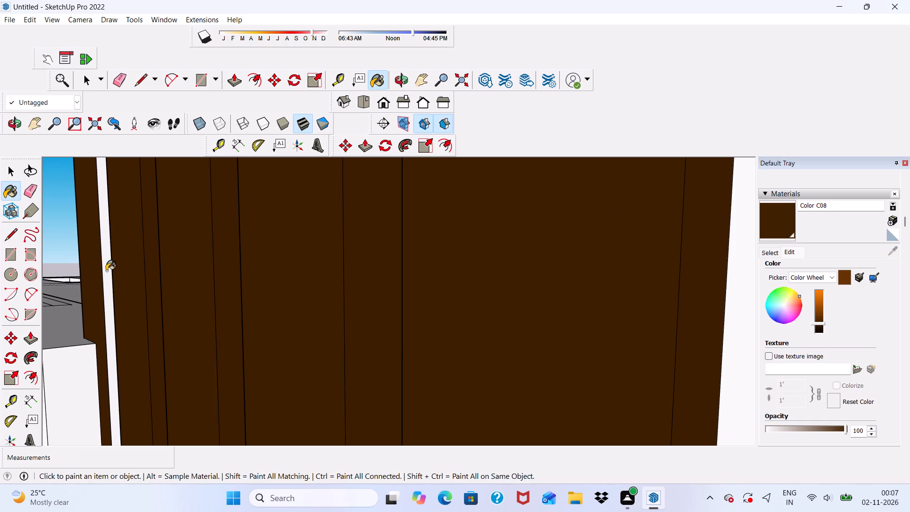
Paint the left side faces of the six dark brown tower slats with the darkened Color C08.
scroll(153, 289, down, 1)
middle_drag(185, 293, 444, 293)
click(289, 313)
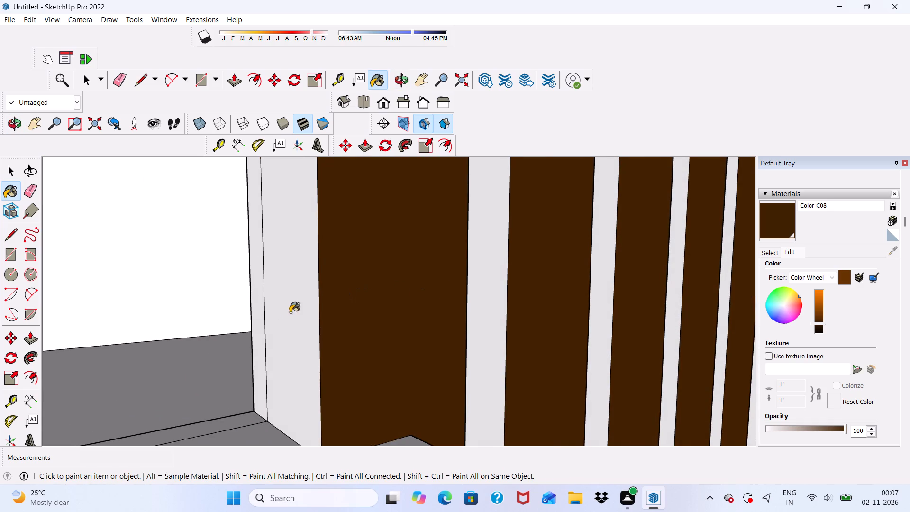
click(480, 298)
scroll(488, 295, down, 6)
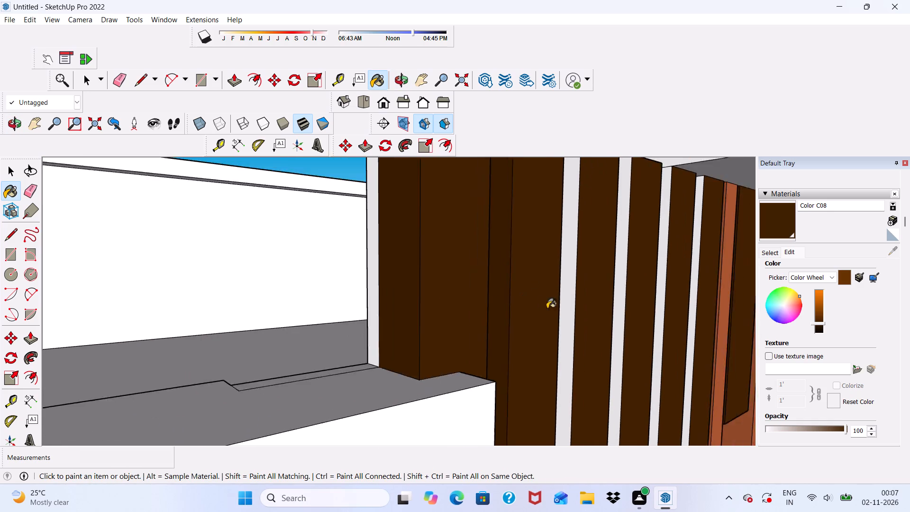
scroll(555, 299, up, 6)
click(565, 287)
scroll(560, 283, down, 6)
scroll(363, 284, down, 5)
scroll(594, 300, up, 5)
scroll(528, 291, down, 1)
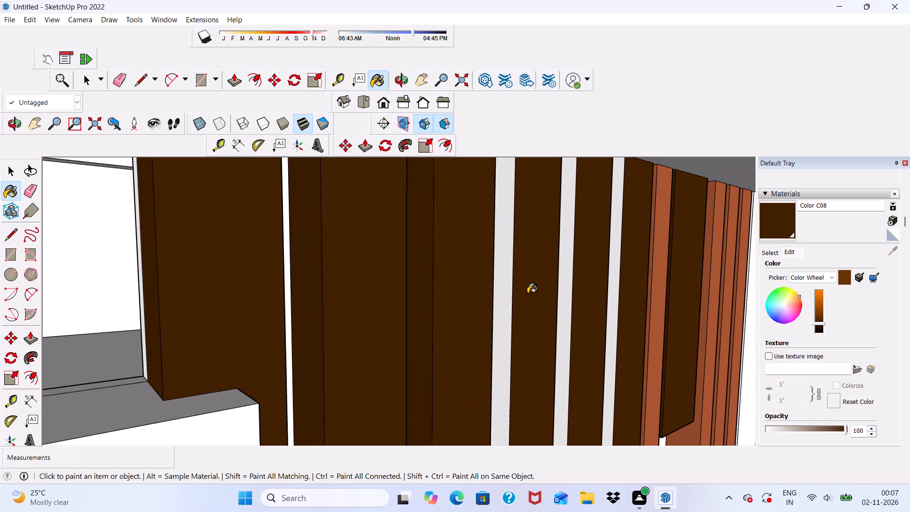
scroll(511, 294, up, 3)
click(506, 296)
scroll(586, 309, up, 3)
click(587, 309)
click(658, 312)
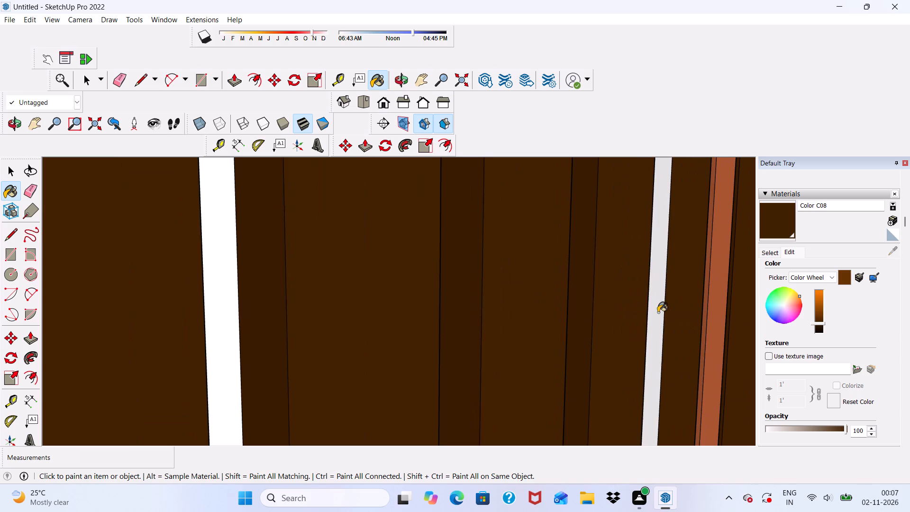
Paint the recessed wall strips between the dark brown slats nearest the Sienna slat with the darkened Color C08.
scroll(549, 302, down, 6)
scroll(316, 280, down, 11)
middle_drag(369, 337, 250, 335)
scroll(283, 315, up, 1)
scroll(307, 265, down, 2)
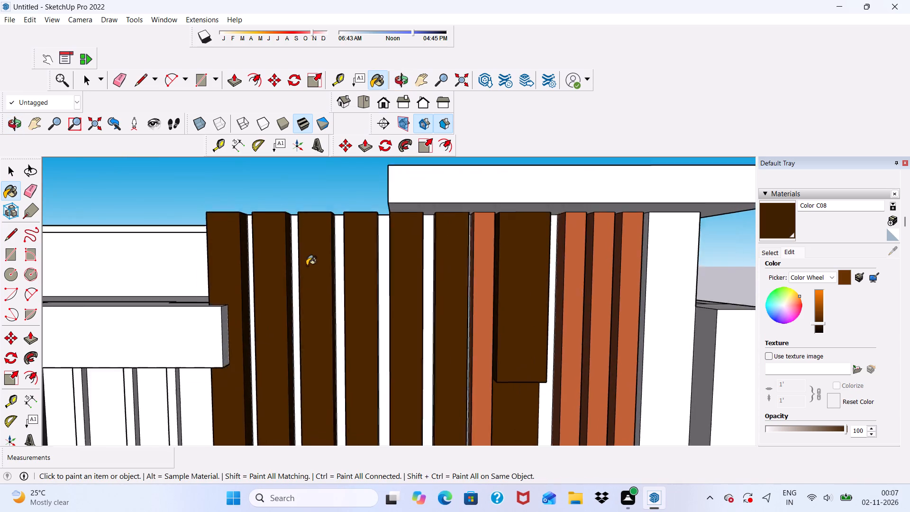
scroll(307, 265, down, 13)
middle_drag(367, 294, 368, 295)
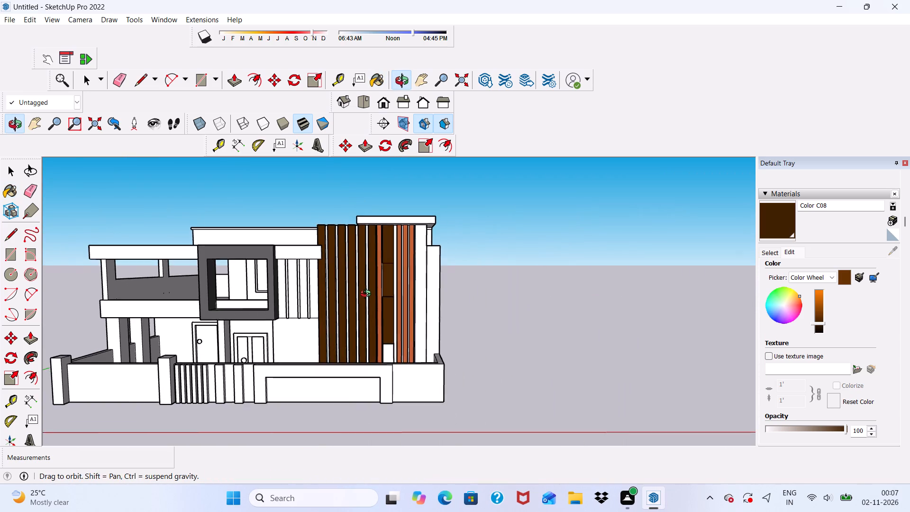
middle_drag(368, 295, 370, 318)
scroll(364, 311, up, 6)
scroll(367, 241, up, 16)
click(375, 244)
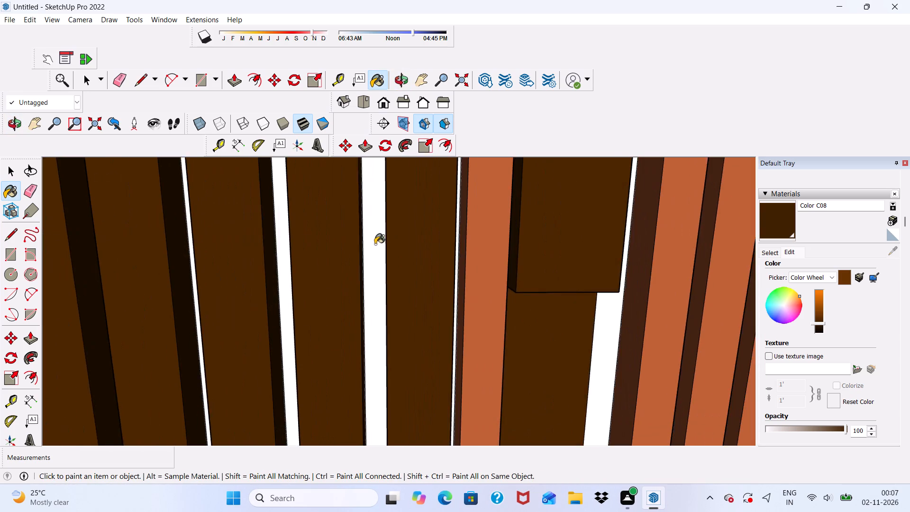
scroll(291, 278, up, 3)
click(272, 273)
scroll(266, 278, down, 12)
scroll(289, 287, up, 3)
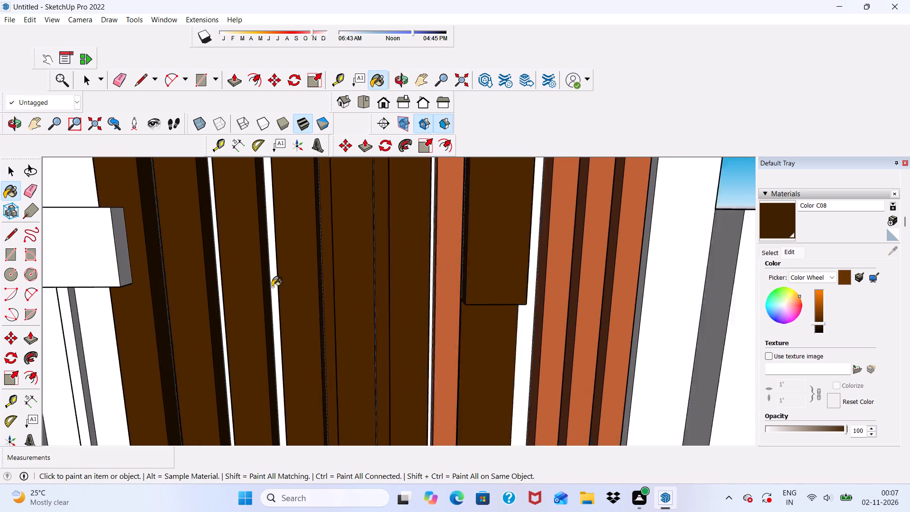
scroll(272, 287, up, 3)
click(278, 271)
scroll(200, 275, up, 4)
click(193, 265)
scroll(192, 265, down, 1)
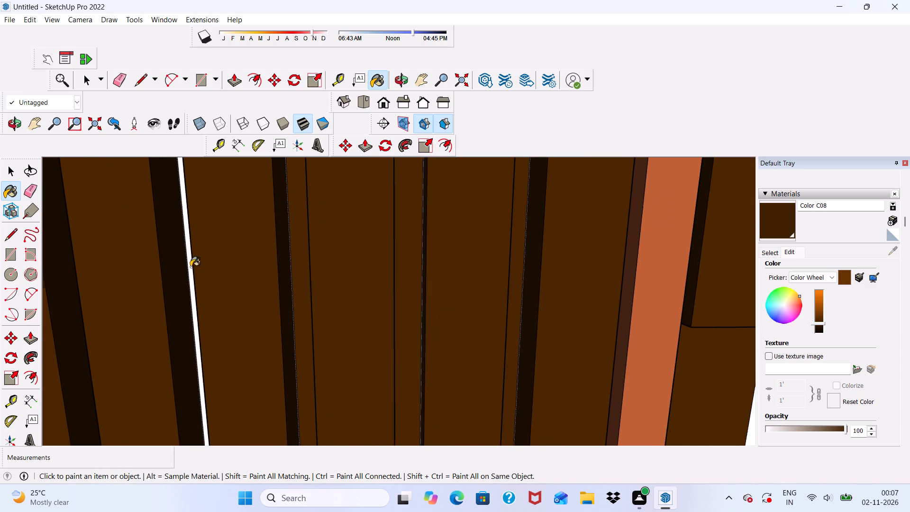
click(187, 268)
Paint the two remaining white wall strips between the leftmost dark brown slats with the darkened Color C08.
scroll(192, 265, down, 5)
scroll(249, 258, up, 1)
scroll(282, 223, down, 4)
middle_drag(402, 277, 447, 286)
scroll(240, 267, up, 6)
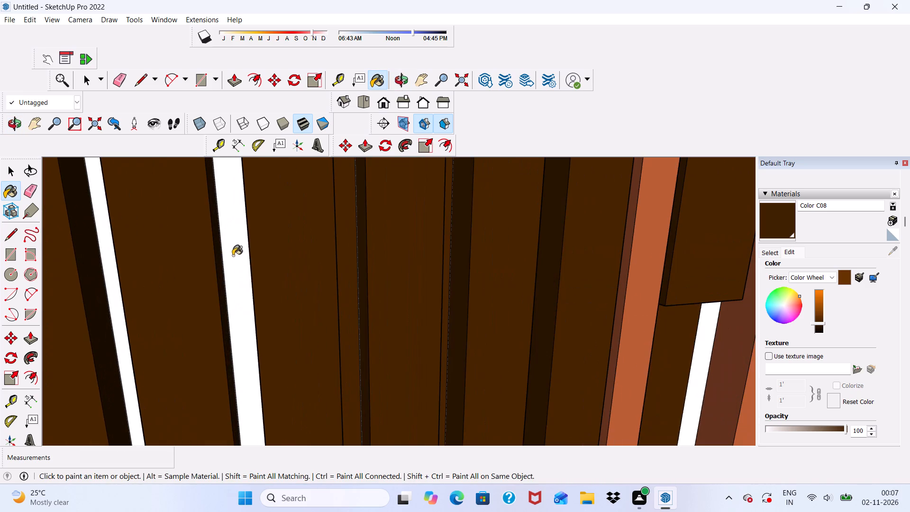
click(248, 250)
click(106, 273)
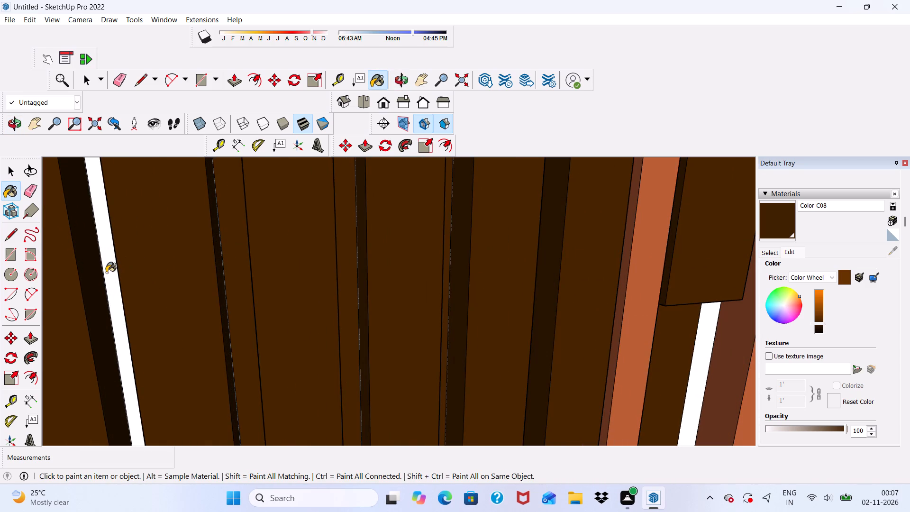
Switch the material library to the Colors-Named collection and choose 0042_Sienna as the paint material.
scroll(117, 275, down, 6)
scroll(211, 253, down, 6)
middle_drag(252, 291, 222, 249)
scroll(219, 249, up, 1)
scroll(218, 256, down, 6)
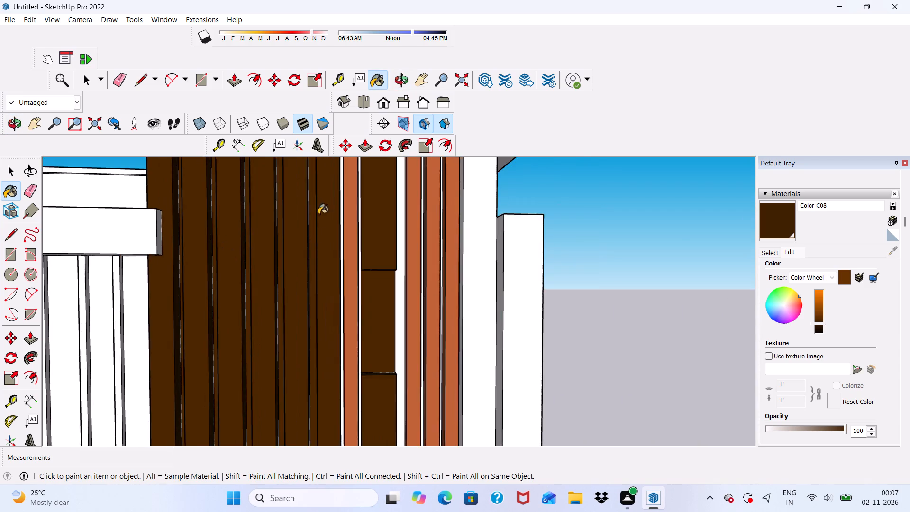
scroll(318, 214, down, 8)
middle_drag(314, 303, 317, 358)
scroll(308, 357, up, 6)
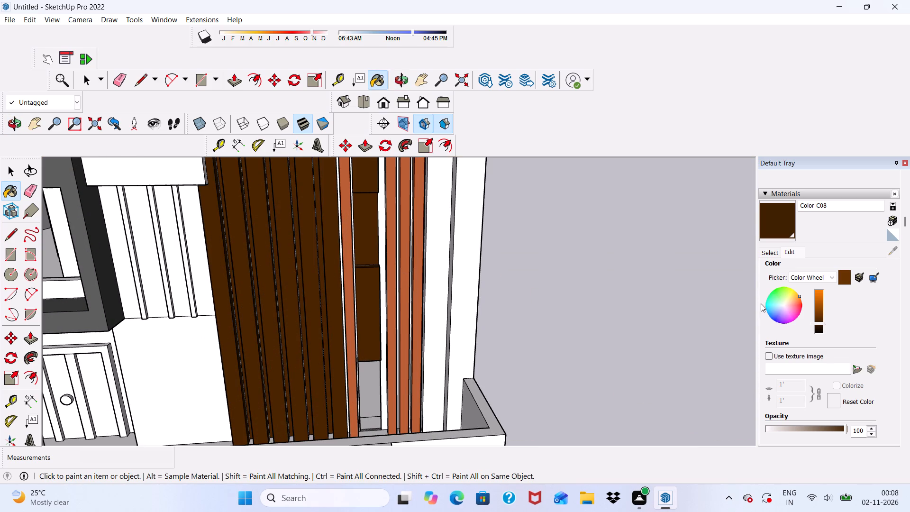
click(769, 254)
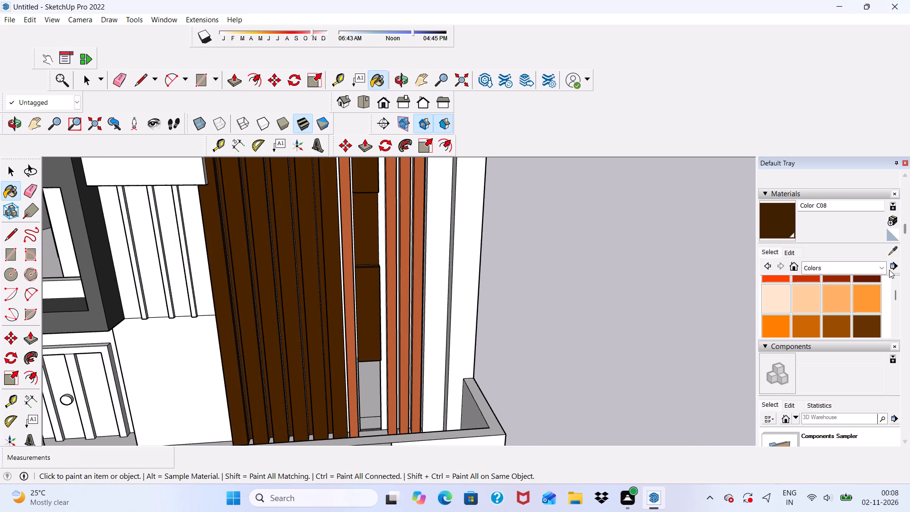
click(882, 271)
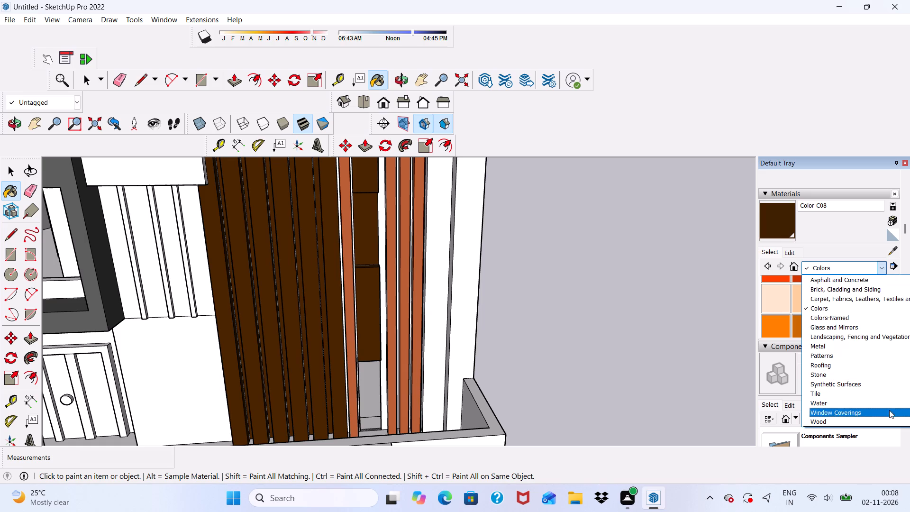
click(888, 317)
scroll(853, 312, down, 3)
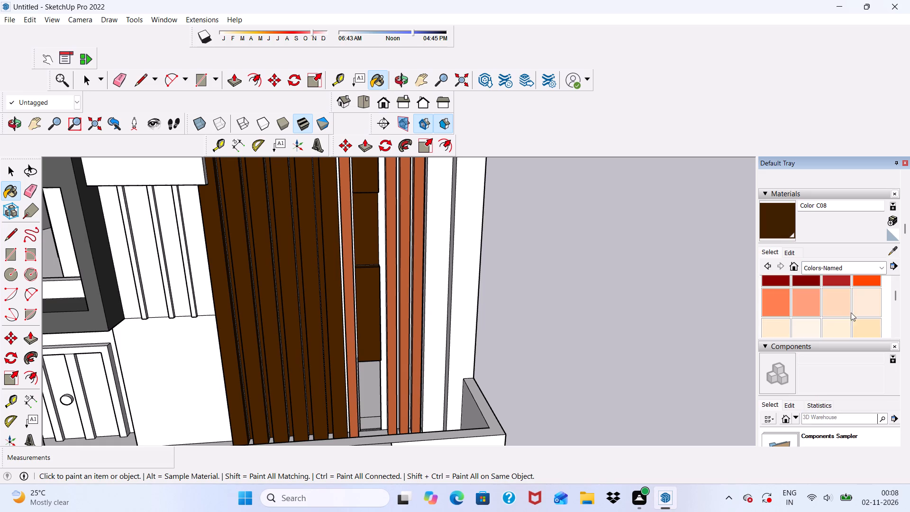
scroll(842, 306, up, 1)
scroll(842, 305, down, 1)
scroll(841, 305, up, 1)
scroll(841, 305, down, 2)
scroll(839, 305, up, 3)
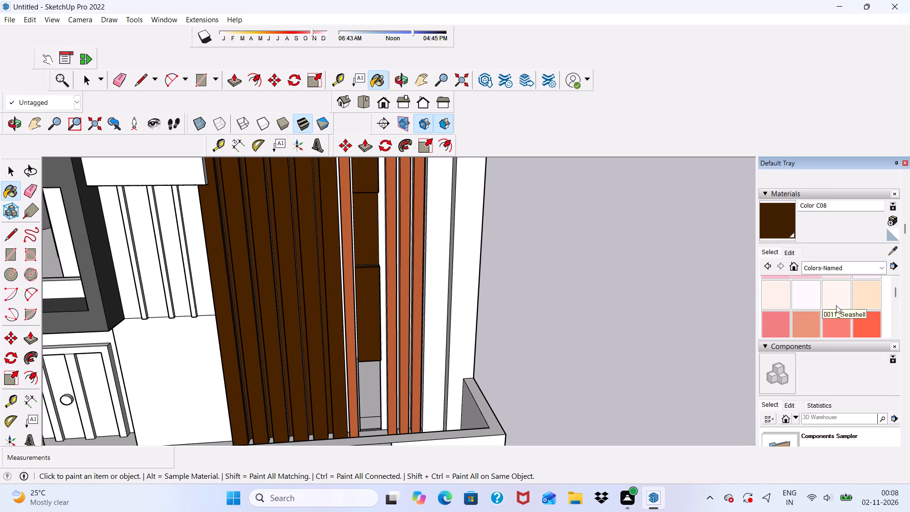
scroll(836, 305, up, 1)
scroll(836, 305, down, 2)
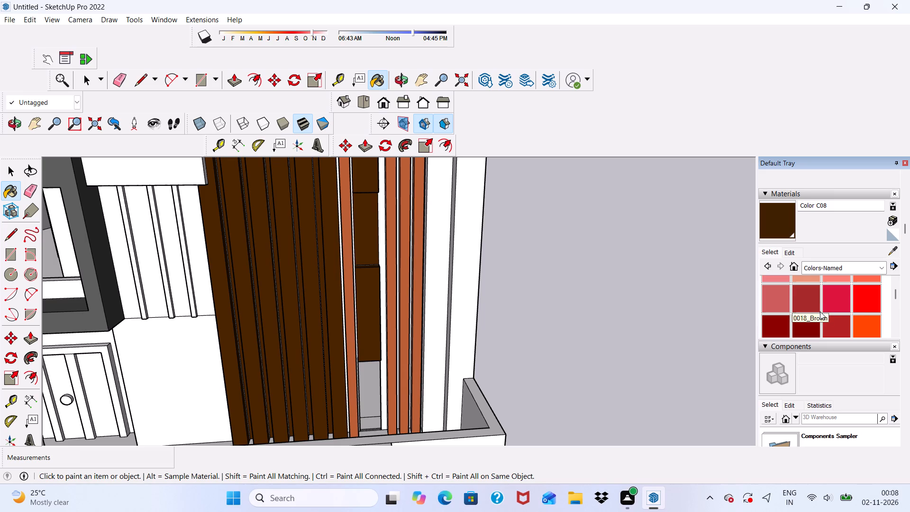
scroll(836, 307, up, 2)
scroll(836, 302, down, 1)
scroll(836, 302, up, 3)
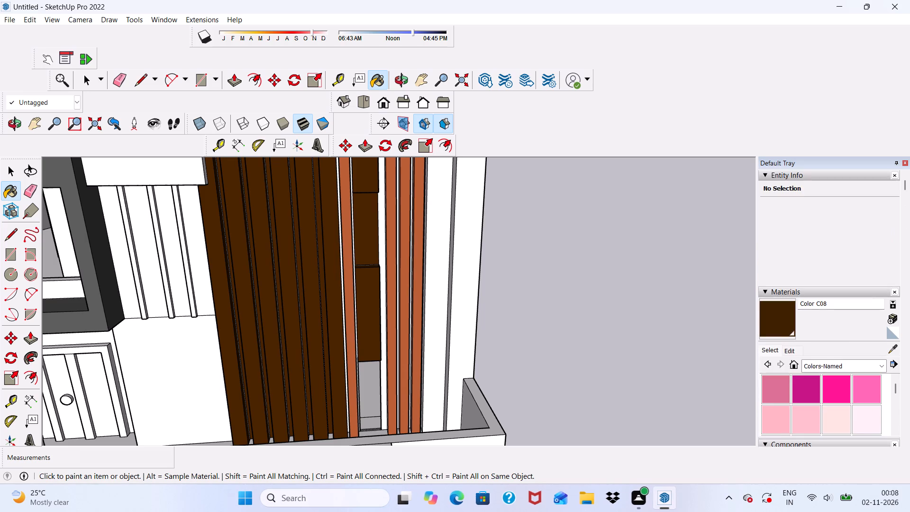
scroll(834, 308, down, 6)
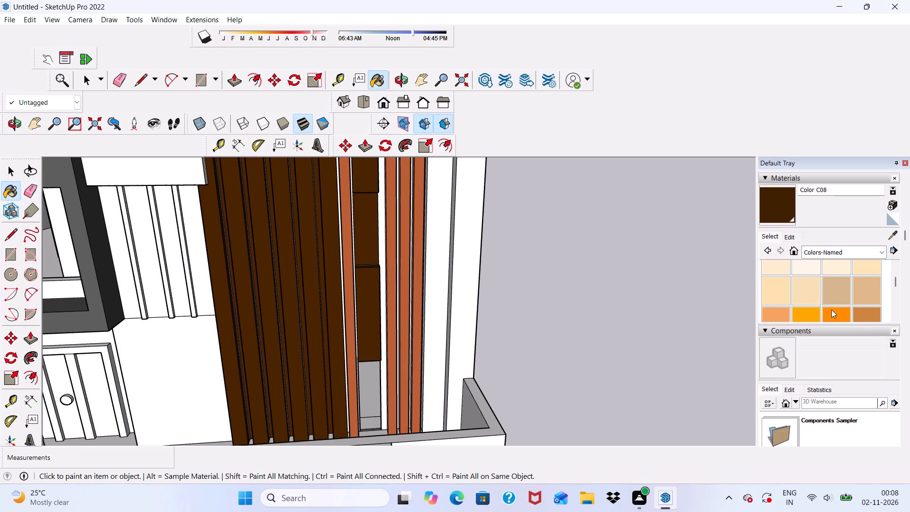
scroll(831, 310, down, 2)
scroll(831, 310, up, 1)
click(836, 300)
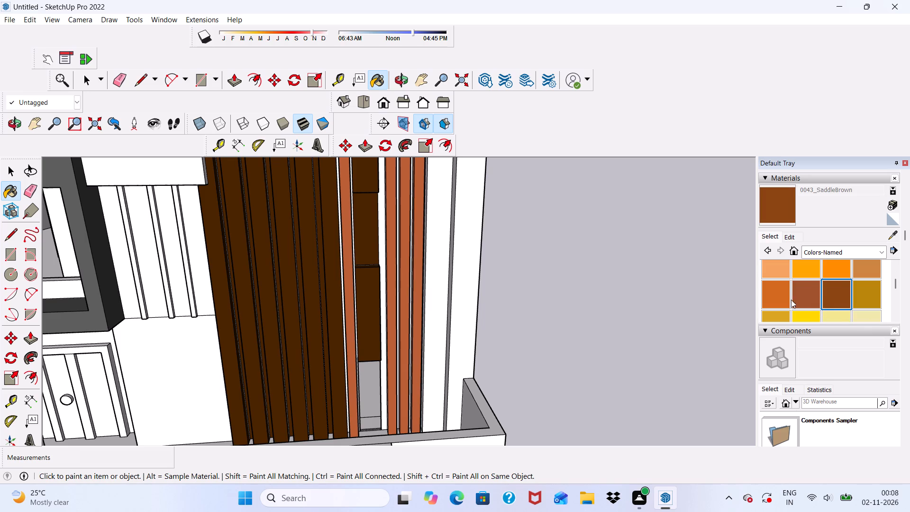
click(810, 293)
Apply 0042_Sienna to the front and left side of the single slat left of the dark brown panels.
scroll(449, 119, up, 5)
scroll(367, 190, up, 5)
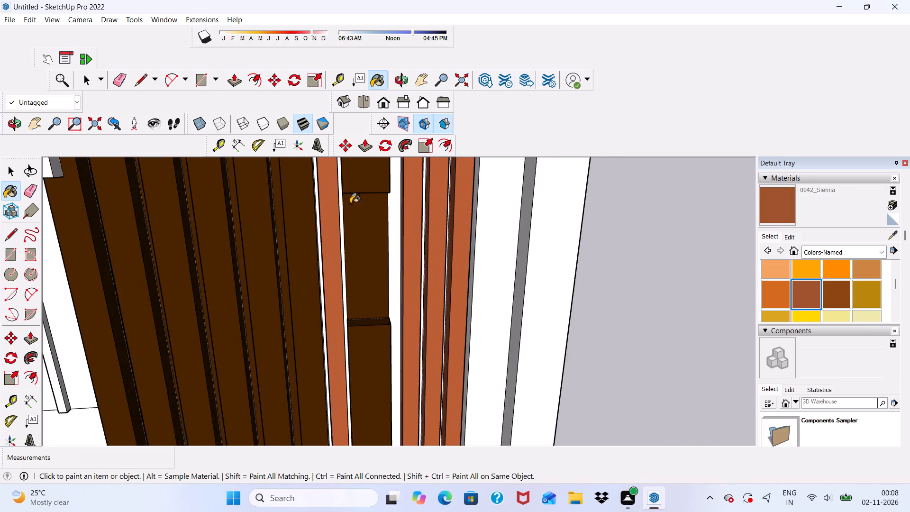
scroll(350, 203, up, 6)
click(327, 219)
scroll(323, 239, up, 4)
click(310, 239)
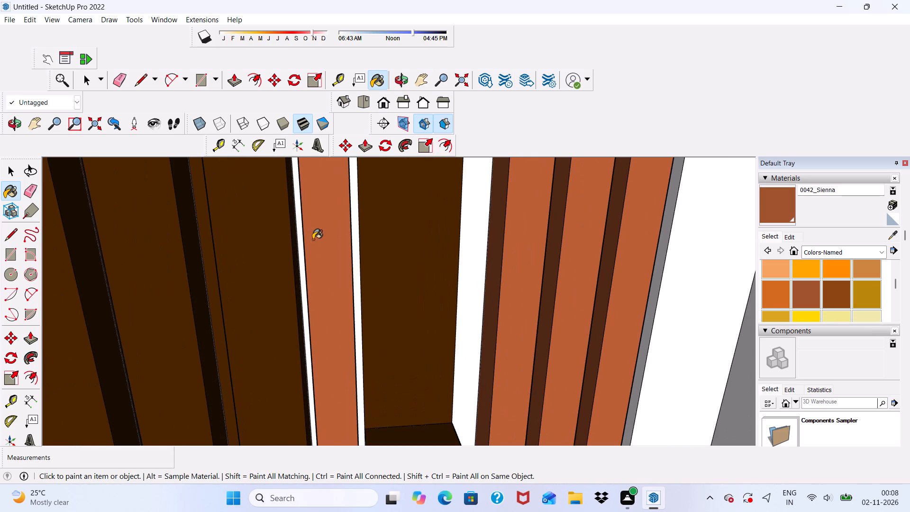
click(313, 239)
click(799, 294)
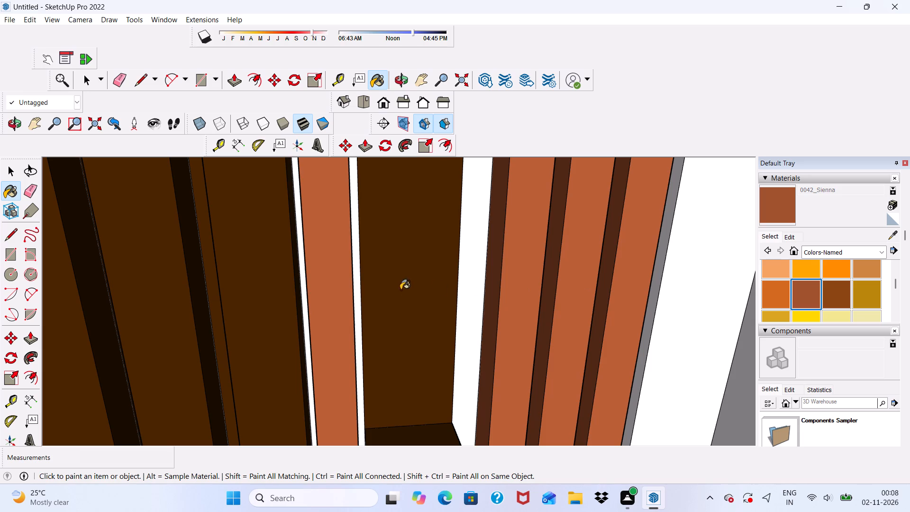
click(326, 270)
middle_drag(330, 273, 444, 276)
scroll(380, 278, up, 5)
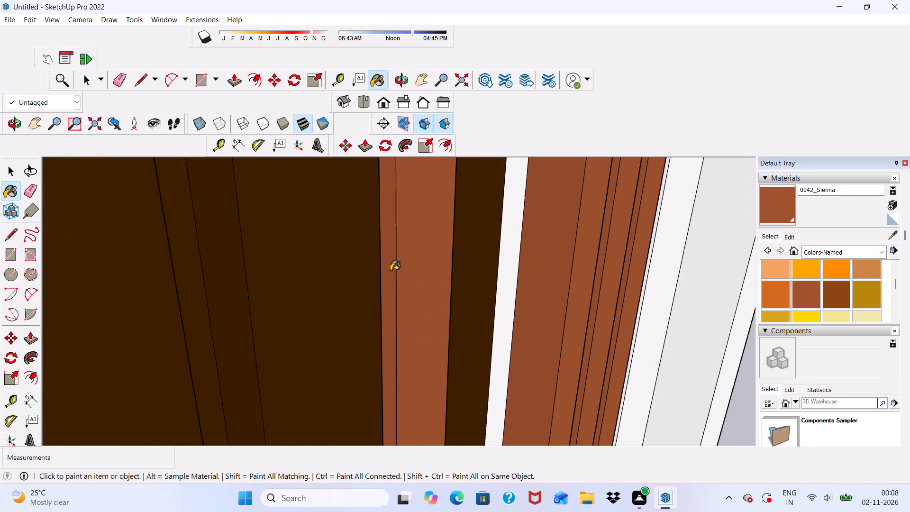
double_click(391, 271)
Edit the 0042_Sienna material to a slightly darker shade in the color wheel picker.
click(787, 238)
click(818, 291)
scroll(503, 268, down, 4)
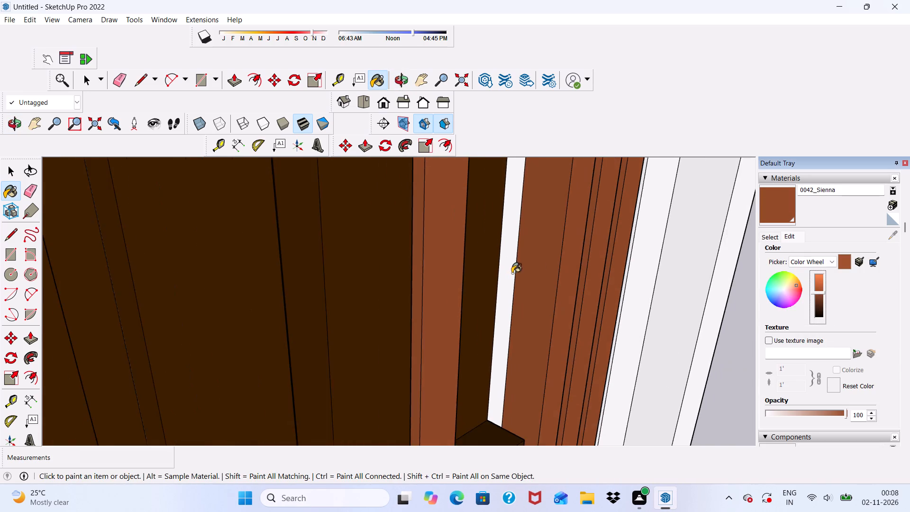
Paint the inner side face of the slat beside the dark brown panels with the darkened 0042_Sienna.
middle_drag(536, 274, 425, 262)
scroll(432, 231, down, 9)
middle_drag(498, 248, 392, 209)
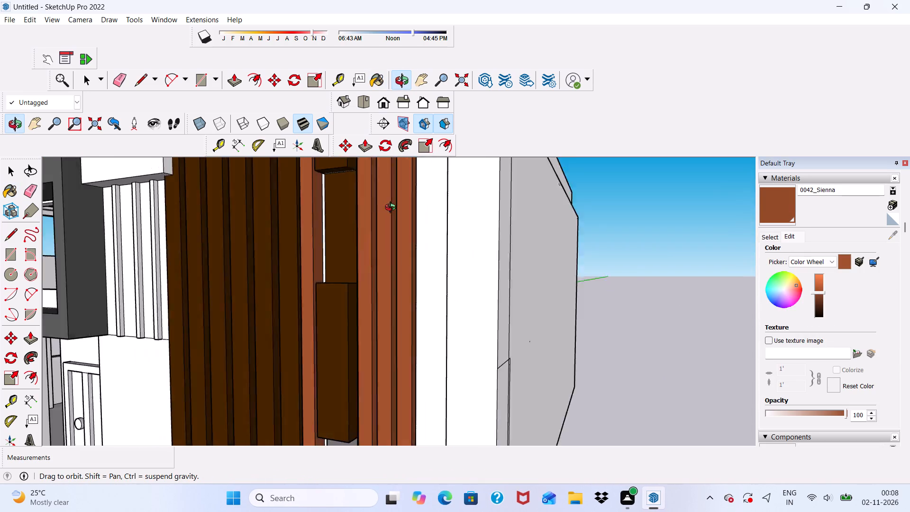
middle_drag(392, 209, 377, 243)
scroll(378, 266, up, 7)
scroll(276, 247, up, 6)
click(238, 244)
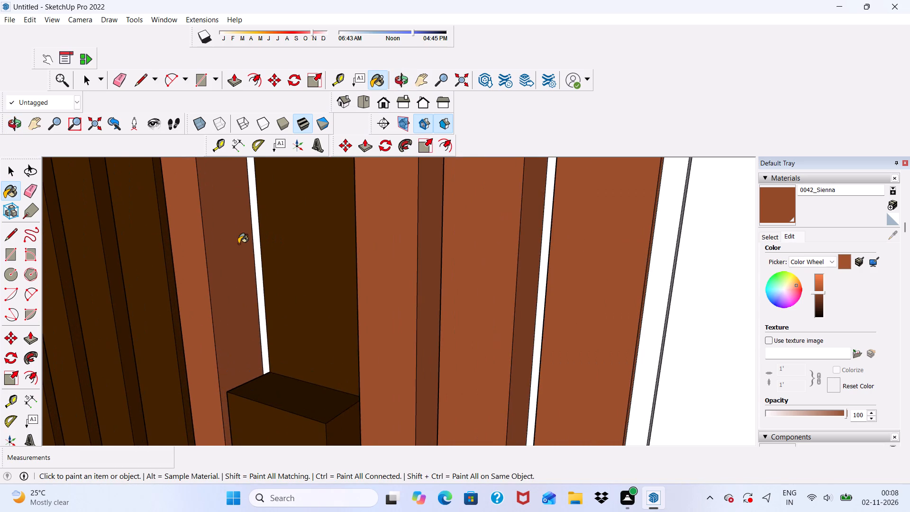
Examine the tower's painted slats and panels against the rest of the facade from the front and from above.
scroll(238, 247, down, 20)
scroll(238, 247, down, 2)
middle_drag(474, 285, 582, 247)
scroll(581, 251, up, 1)
scroll(536, 258, down, 3)
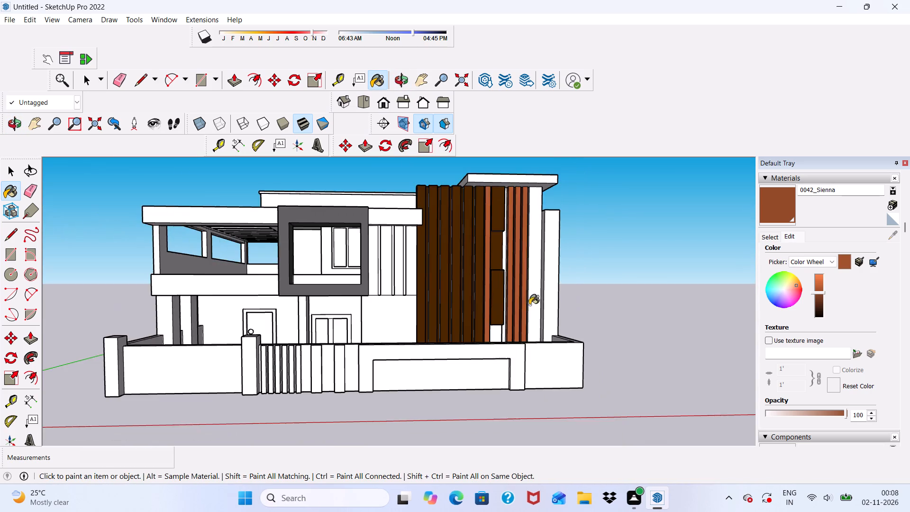
scroll(529, 305, down, 5)
scroll(410, 228, up, 6)
scroll(494, 244, up, 4)
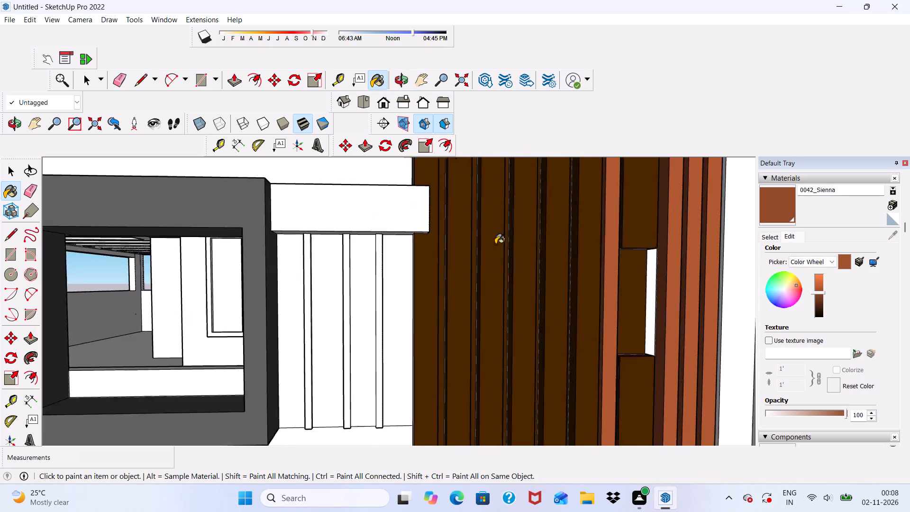
scroll(495, 244, up, 3)
middle_drag(482, 248, 497, 307)
scroll(401, 268, down, 9)
middle_drag(468, 241, 447, 293)
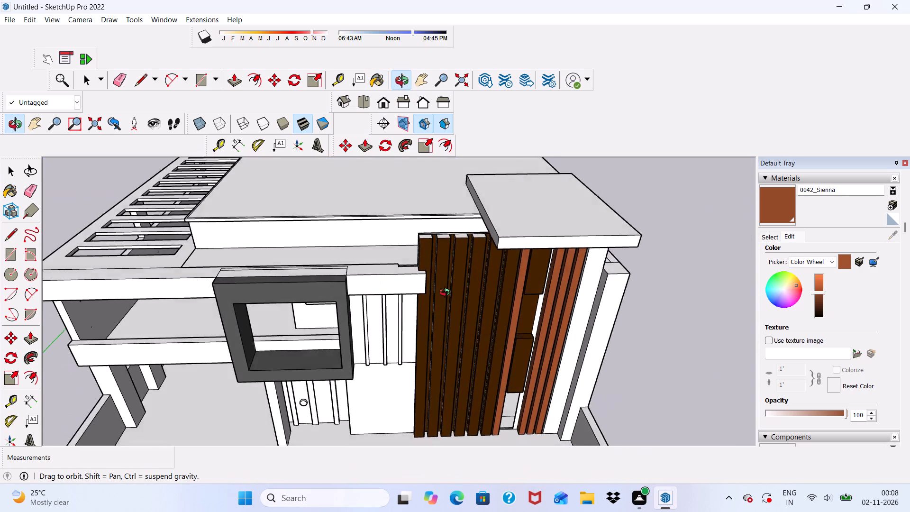
middle_drag(447, 293, 444, 302)
middle_drag(439, 279, 452, 197)
scroll(453, 247, up, 6)
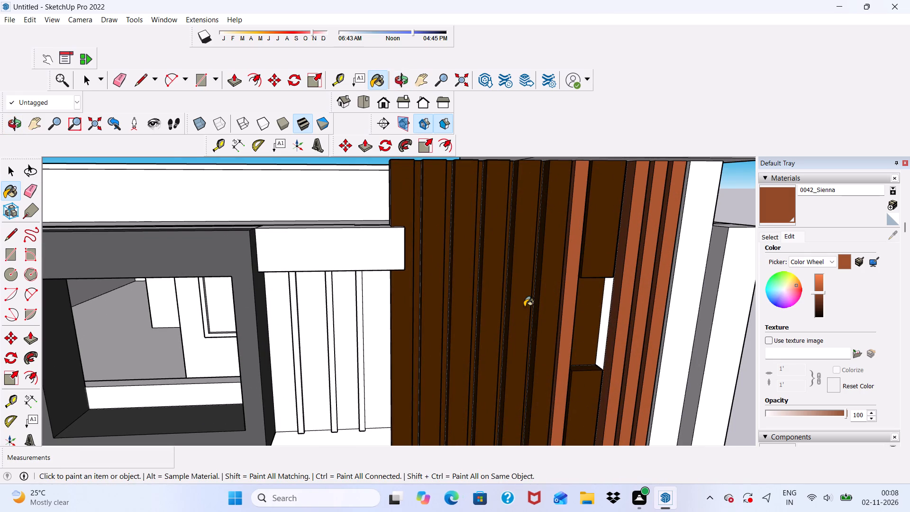
scroll(533, 315, down, 2)
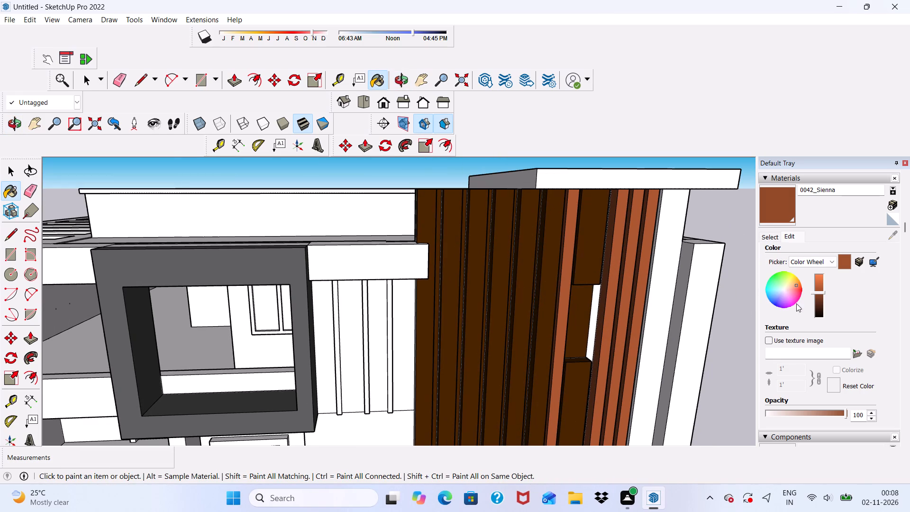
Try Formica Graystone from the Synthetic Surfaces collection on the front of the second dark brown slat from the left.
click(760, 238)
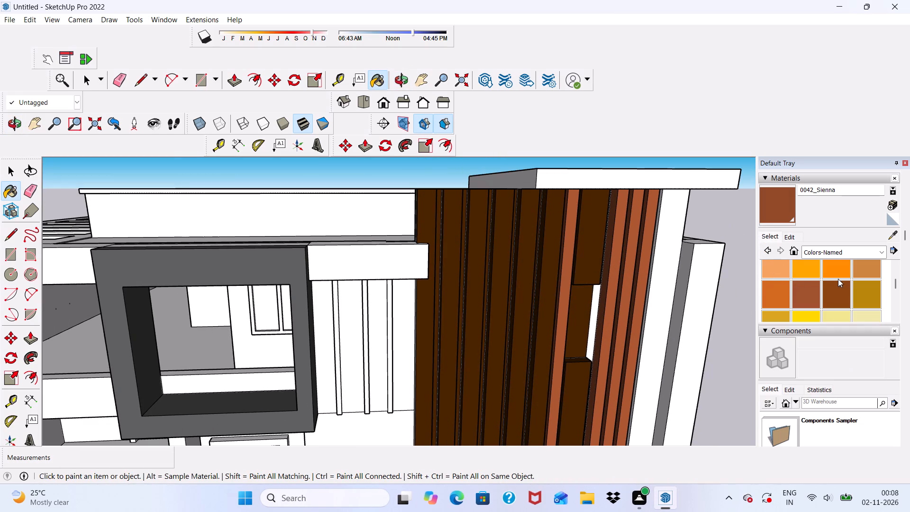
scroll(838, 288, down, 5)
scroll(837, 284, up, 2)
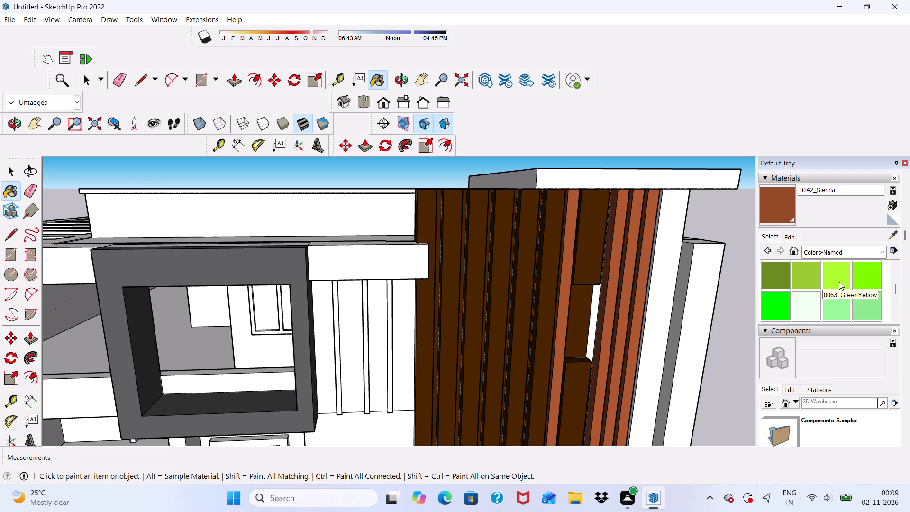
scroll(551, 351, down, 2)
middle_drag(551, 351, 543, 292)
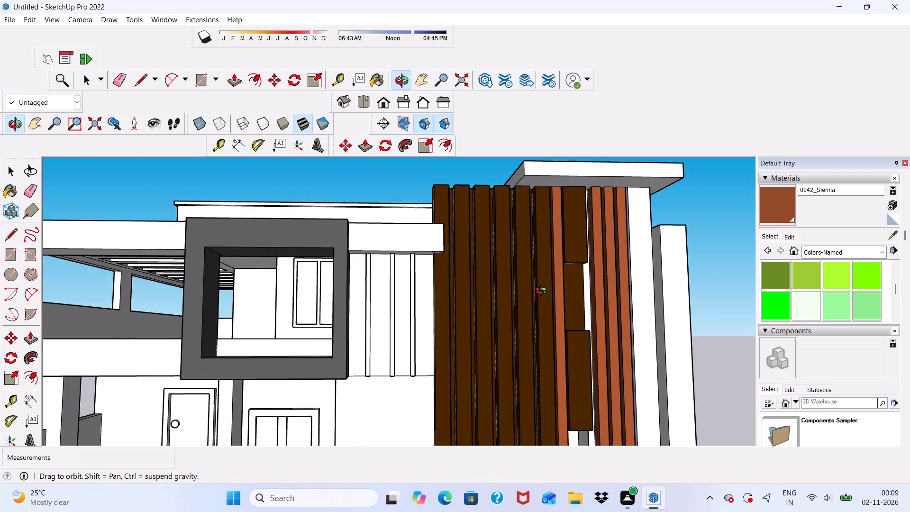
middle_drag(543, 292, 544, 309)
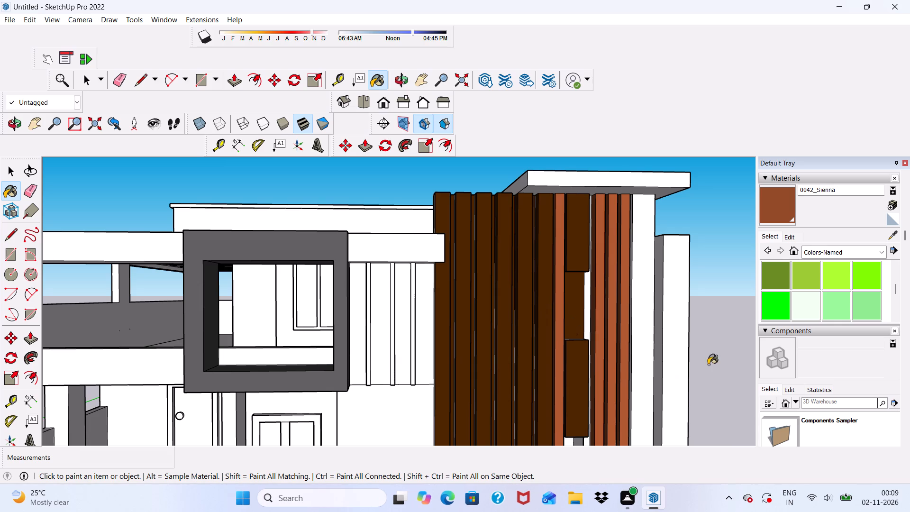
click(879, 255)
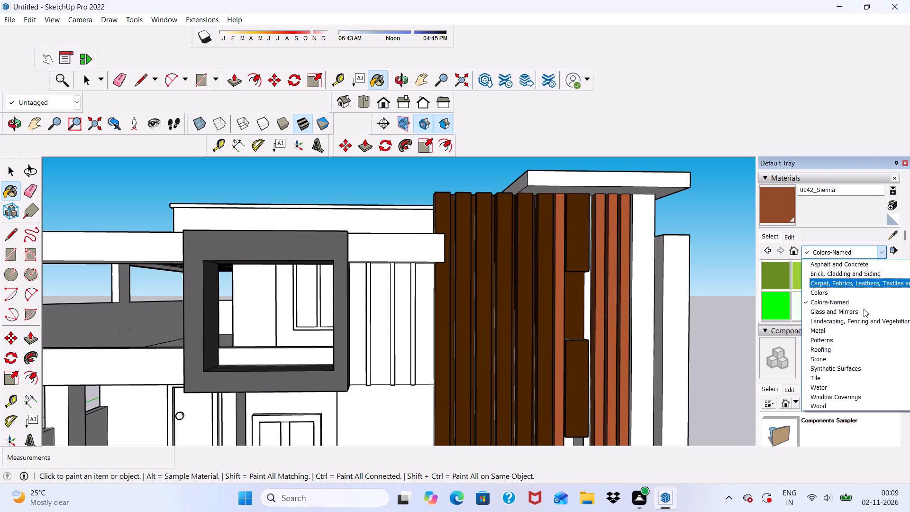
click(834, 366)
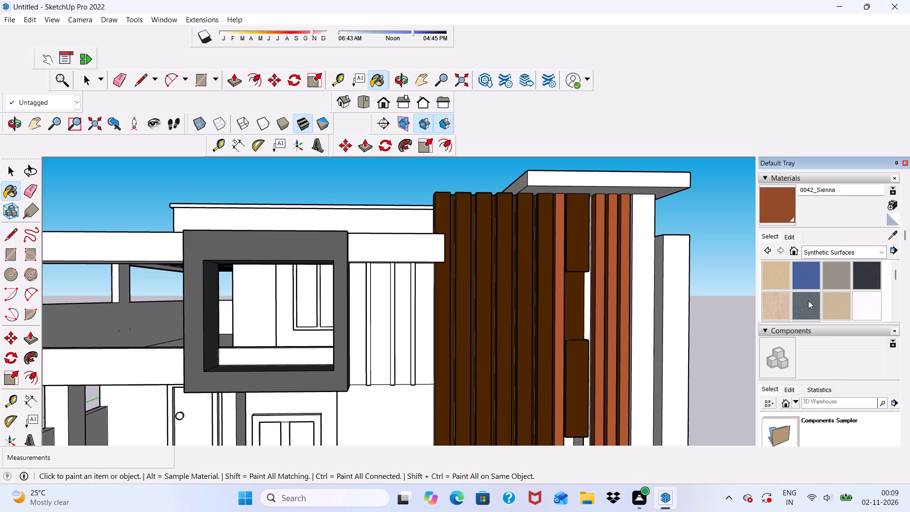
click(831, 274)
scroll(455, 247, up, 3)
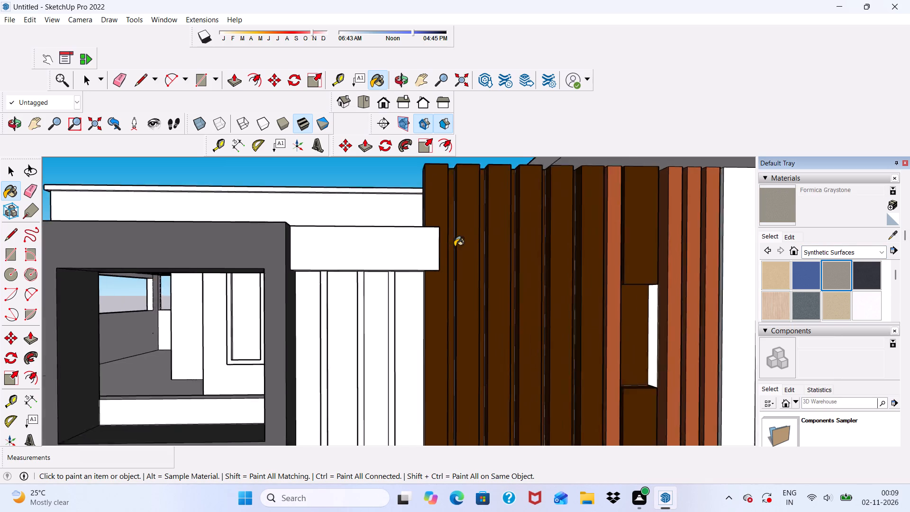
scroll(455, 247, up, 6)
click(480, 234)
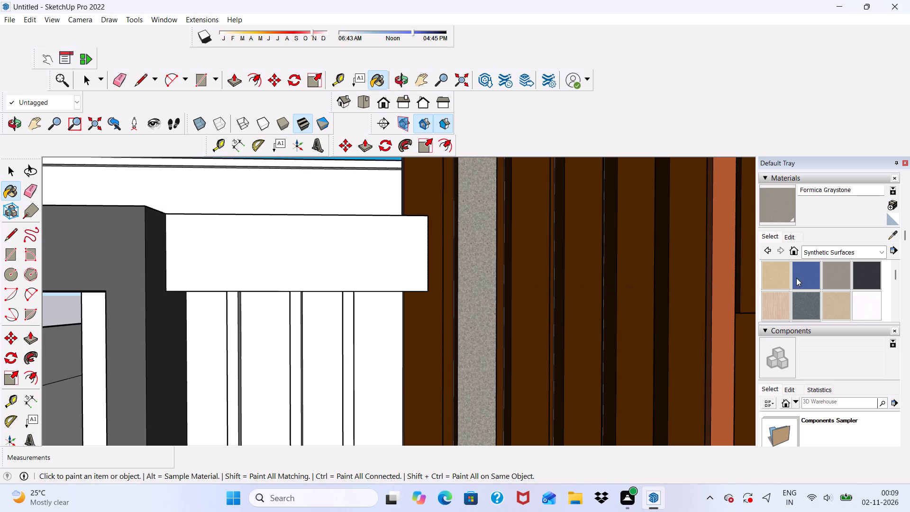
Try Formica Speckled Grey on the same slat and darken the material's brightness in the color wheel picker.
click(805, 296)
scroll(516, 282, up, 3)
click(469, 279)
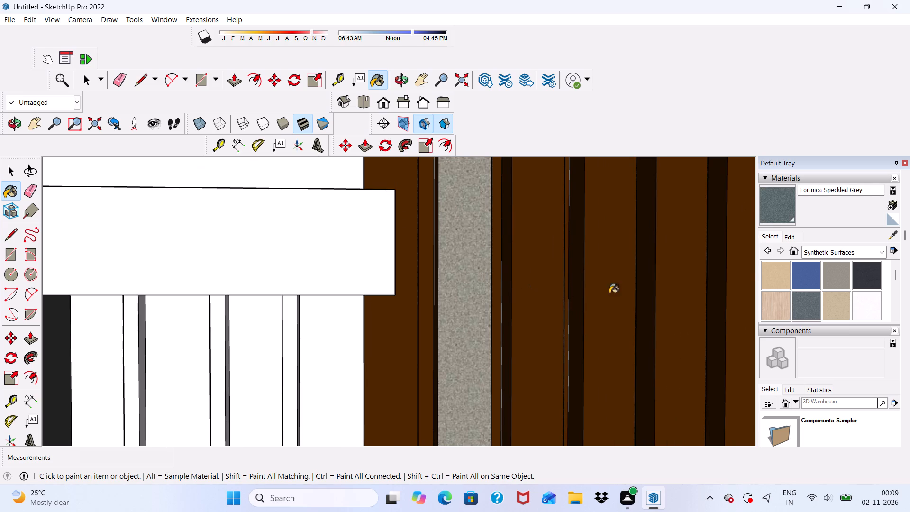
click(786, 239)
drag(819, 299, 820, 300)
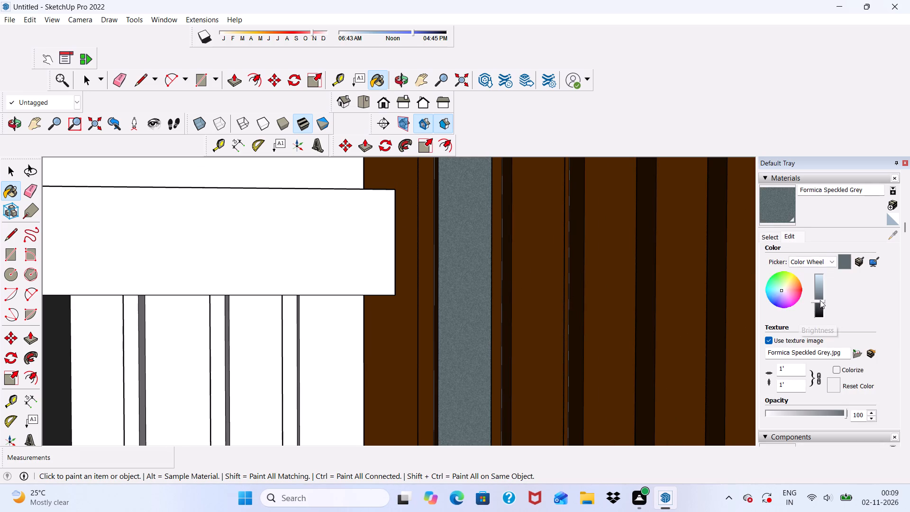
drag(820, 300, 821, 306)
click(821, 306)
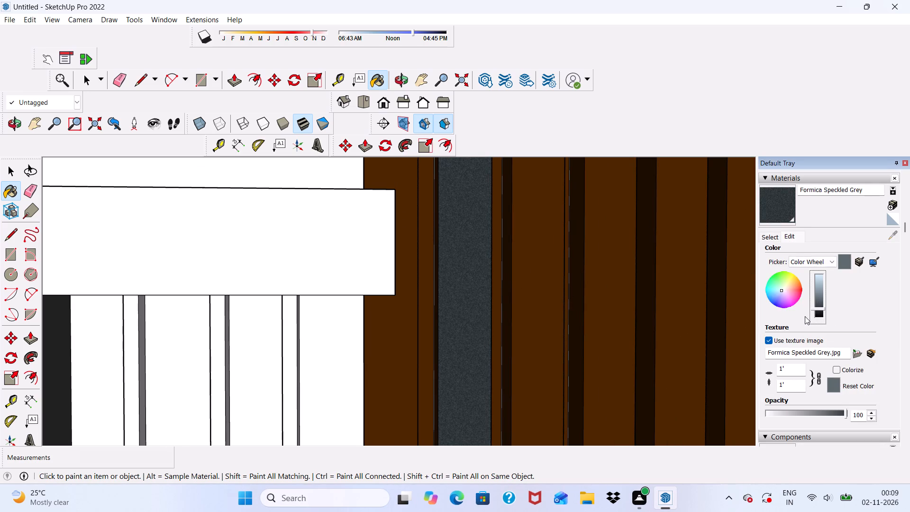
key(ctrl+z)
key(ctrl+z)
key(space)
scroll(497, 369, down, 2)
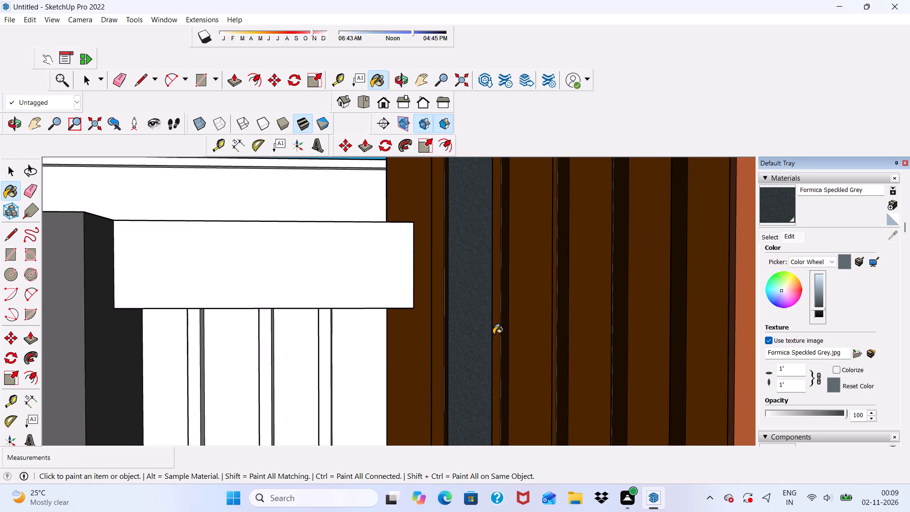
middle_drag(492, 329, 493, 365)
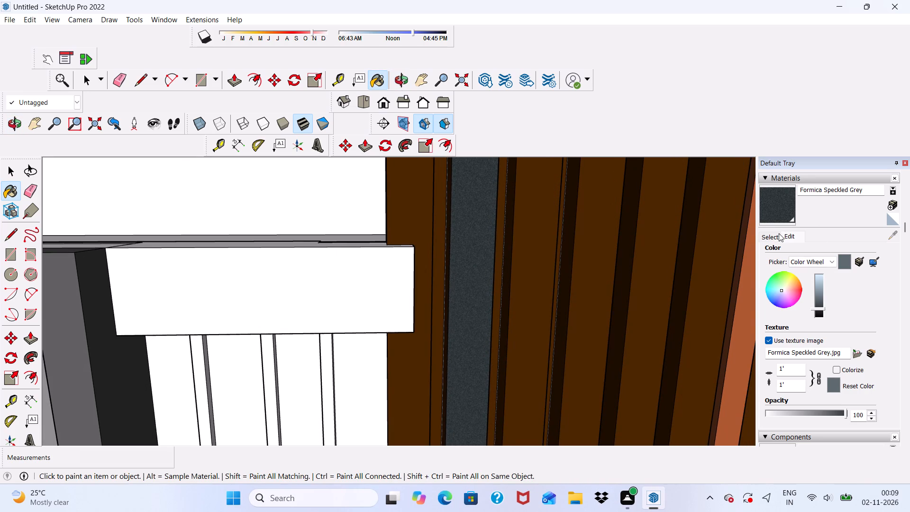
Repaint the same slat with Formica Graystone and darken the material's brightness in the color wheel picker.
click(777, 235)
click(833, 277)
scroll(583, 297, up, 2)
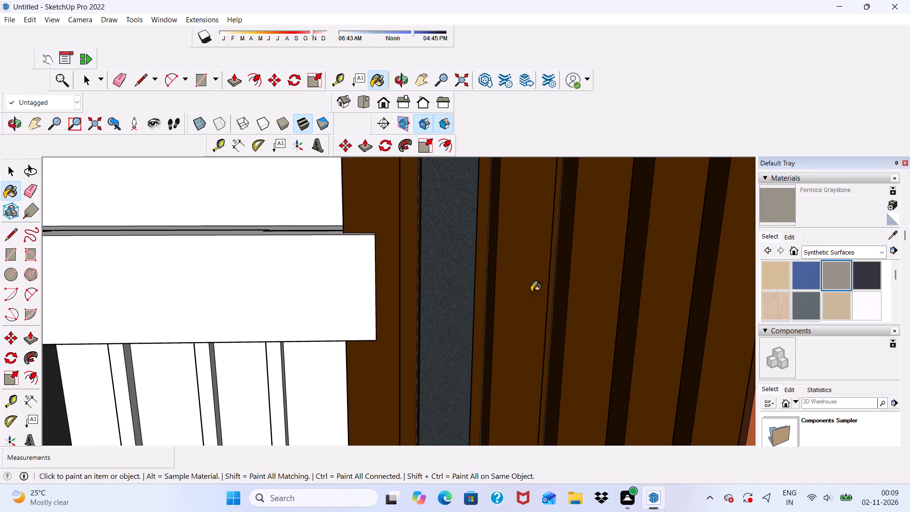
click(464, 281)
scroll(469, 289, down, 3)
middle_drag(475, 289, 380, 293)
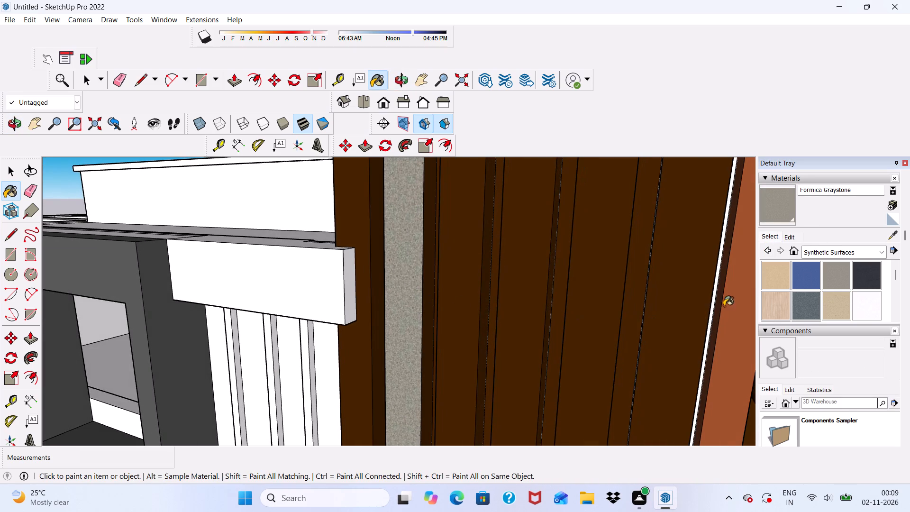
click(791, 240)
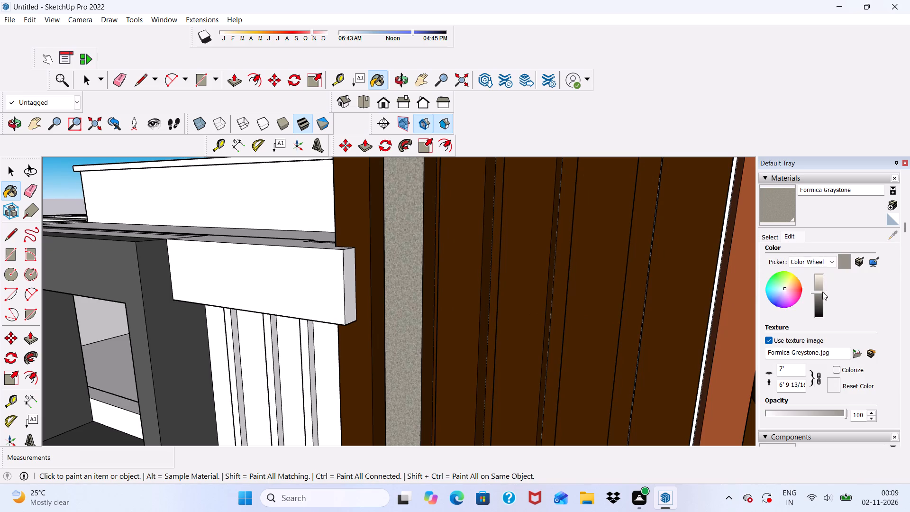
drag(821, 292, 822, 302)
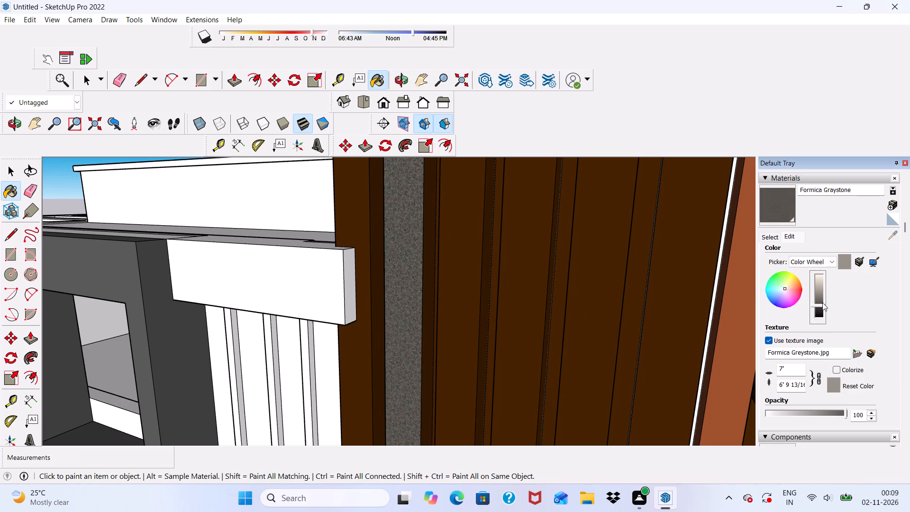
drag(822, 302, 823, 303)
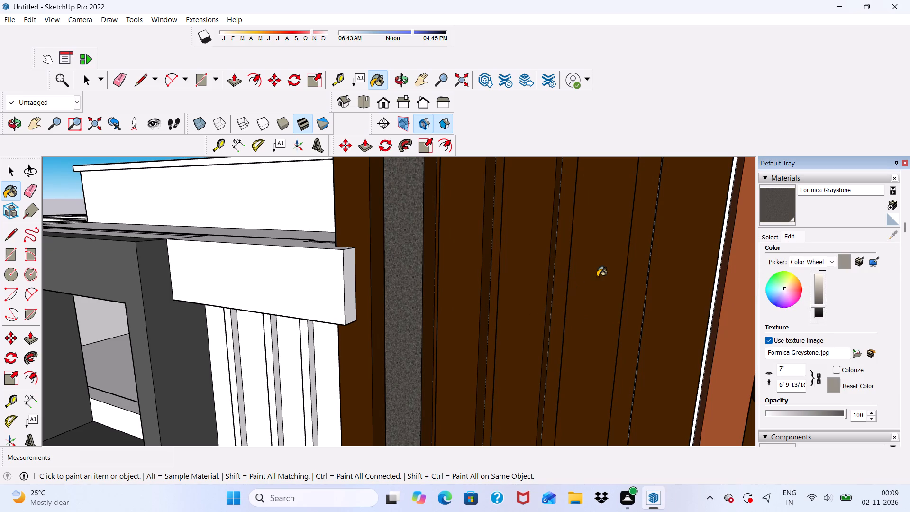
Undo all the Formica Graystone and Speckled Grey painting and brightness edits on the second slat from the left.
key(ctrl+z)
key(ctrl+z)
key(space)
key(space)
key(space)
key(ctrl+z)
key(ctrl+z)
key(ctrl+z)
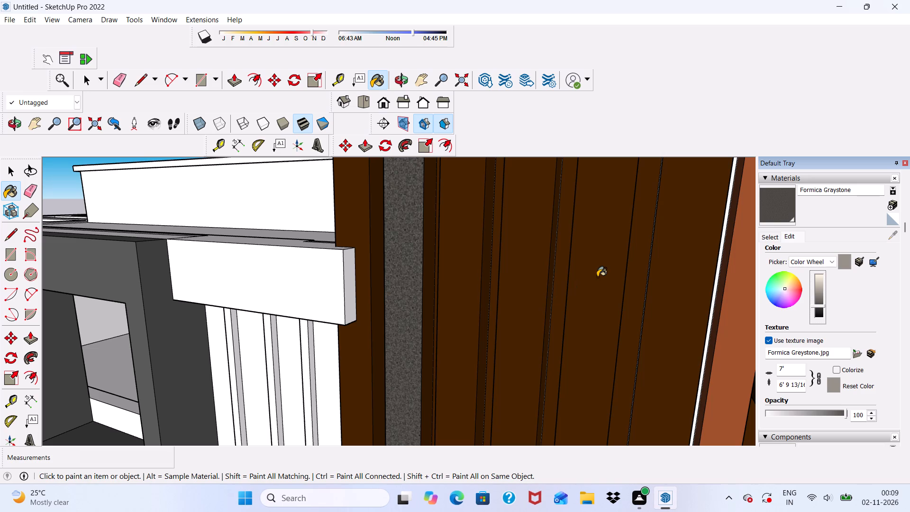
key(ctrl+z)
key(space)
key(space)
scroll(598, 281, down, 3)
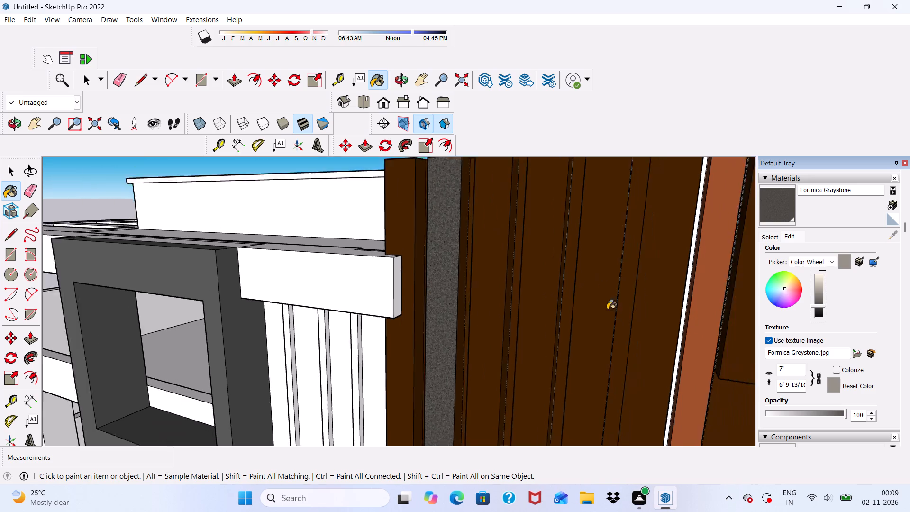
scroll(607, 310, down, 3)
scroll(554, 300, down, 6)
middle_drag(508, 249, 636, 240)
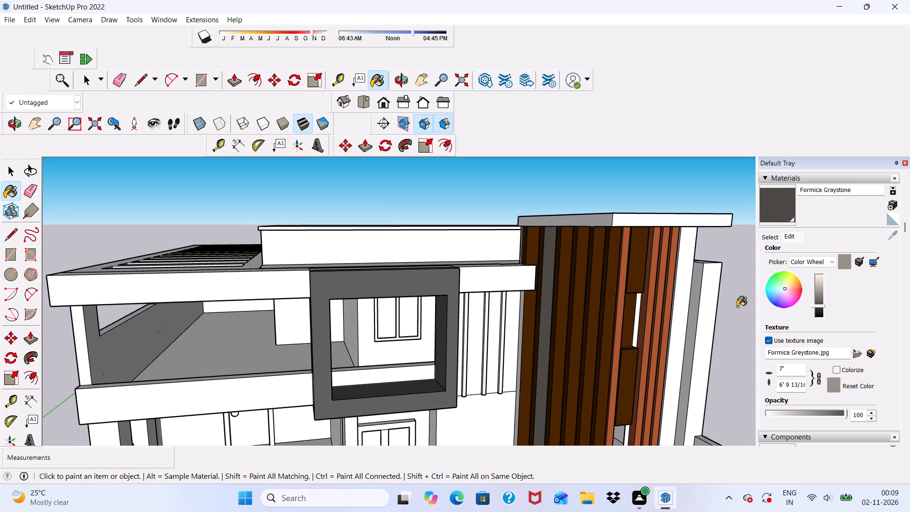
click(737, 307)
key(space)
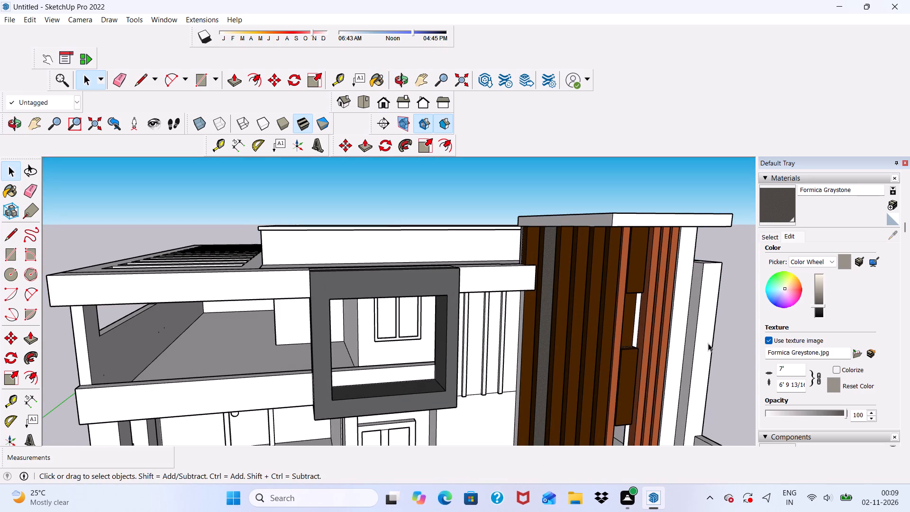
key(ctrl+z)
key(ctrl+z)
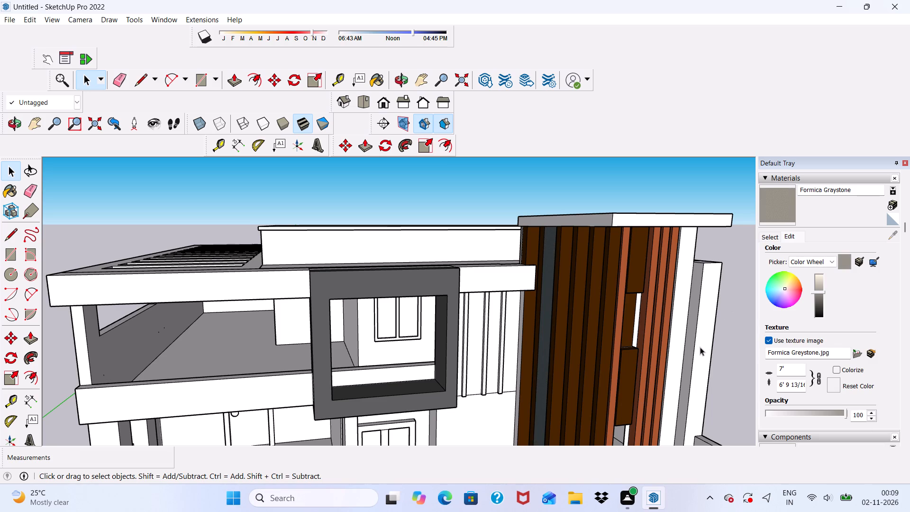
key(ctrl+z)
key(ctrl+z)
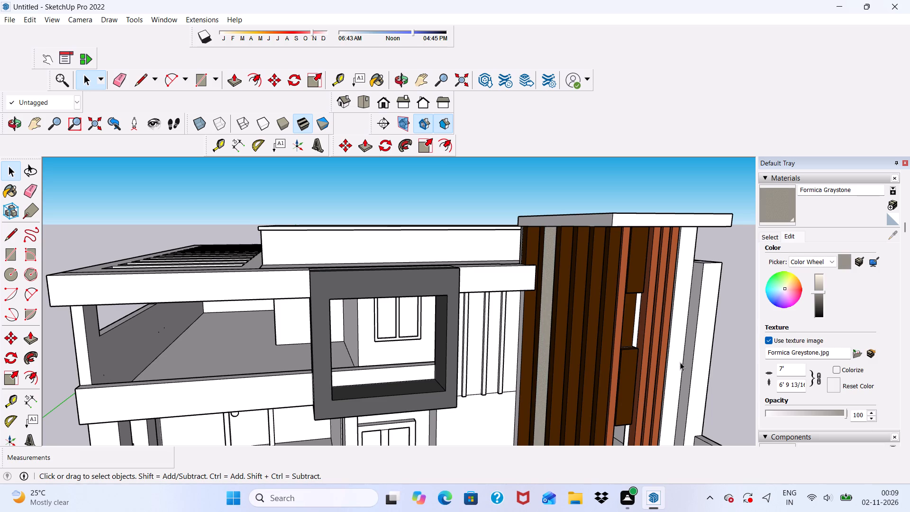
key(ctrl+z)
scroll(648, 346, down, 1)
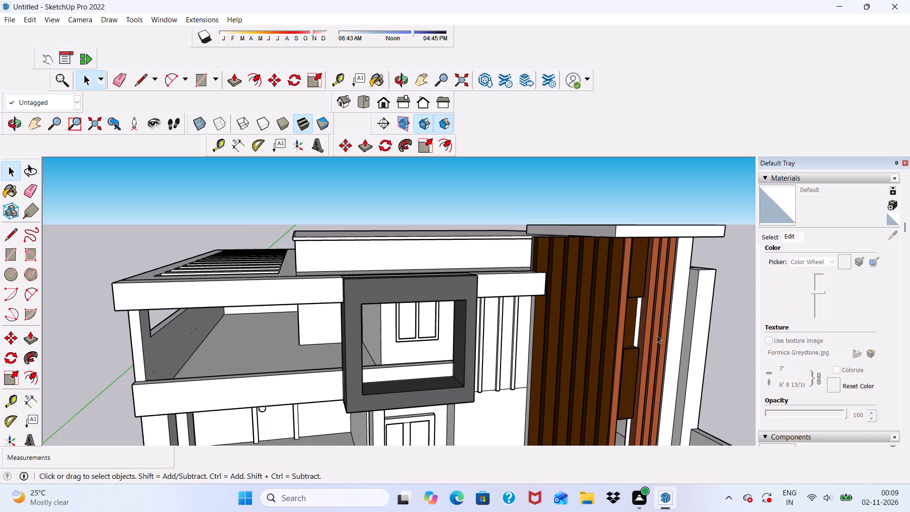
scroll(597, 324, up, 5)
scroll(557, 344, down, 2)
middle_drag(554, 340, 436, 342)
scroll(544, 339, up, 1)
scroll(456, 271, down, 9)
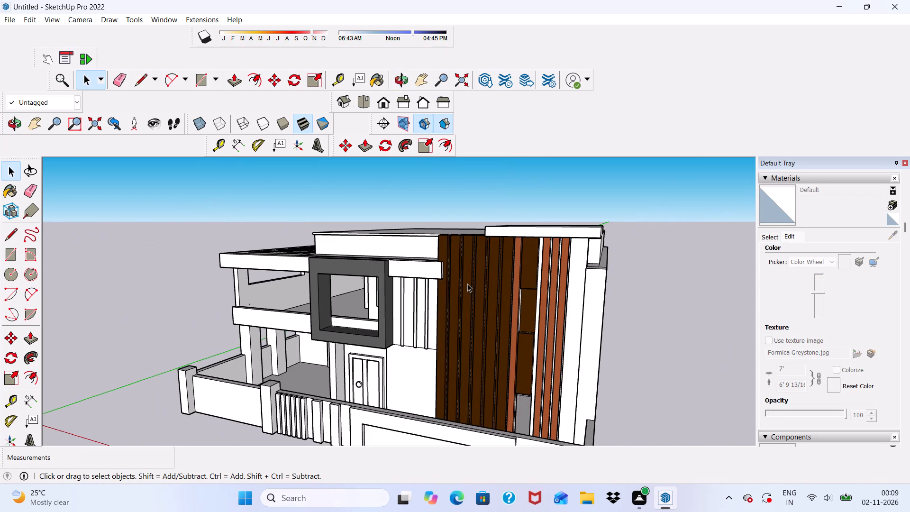
Paint the four upper-floor wall panels between the dark gray balcony frame and the dark brown tower with Wood Veneer 01 from the Wood collection.
middle_drag(467, 283, 532, 282)
scroll(541, 237, down, 5)
middle_drag(429, 287, 484, 241)
scroll(516, 258, up, 13)
middle_drag(508, 259, 423, 324)
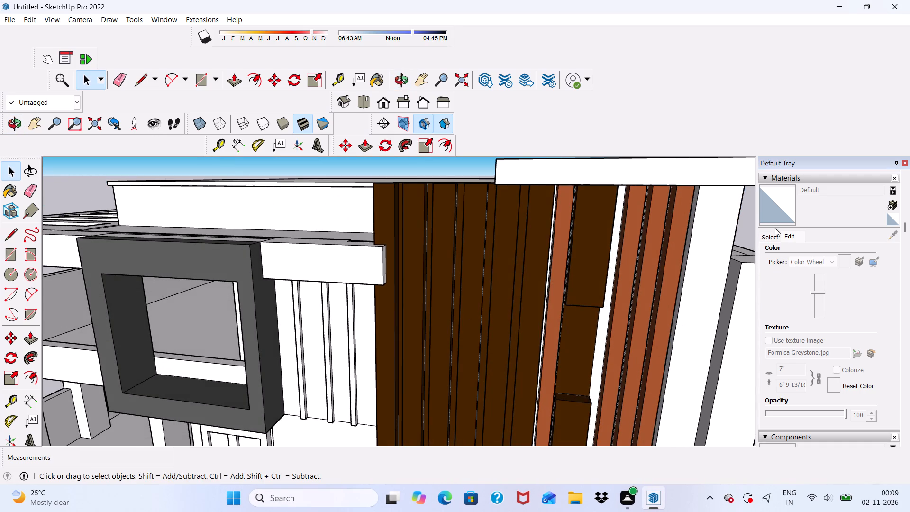
click(774, 236)
scroll(570, 268, down, 5)
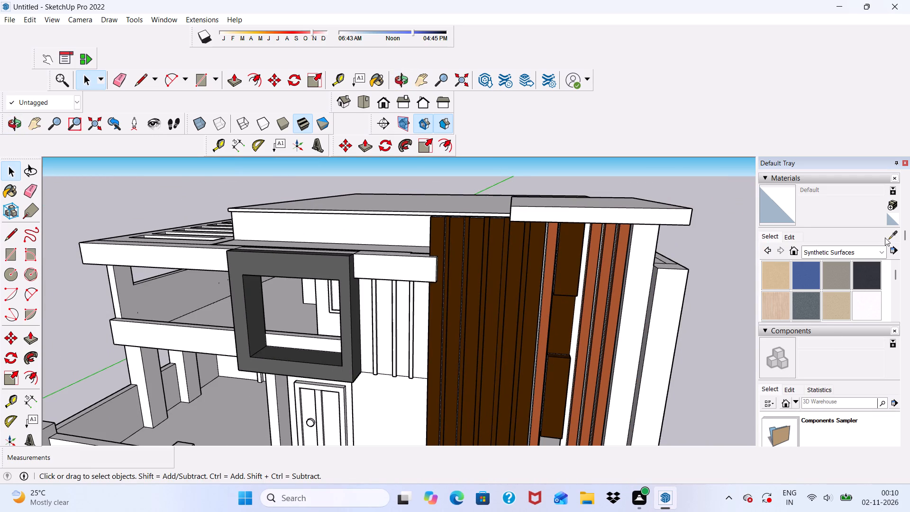
click(886, 250)
click(836, 404)
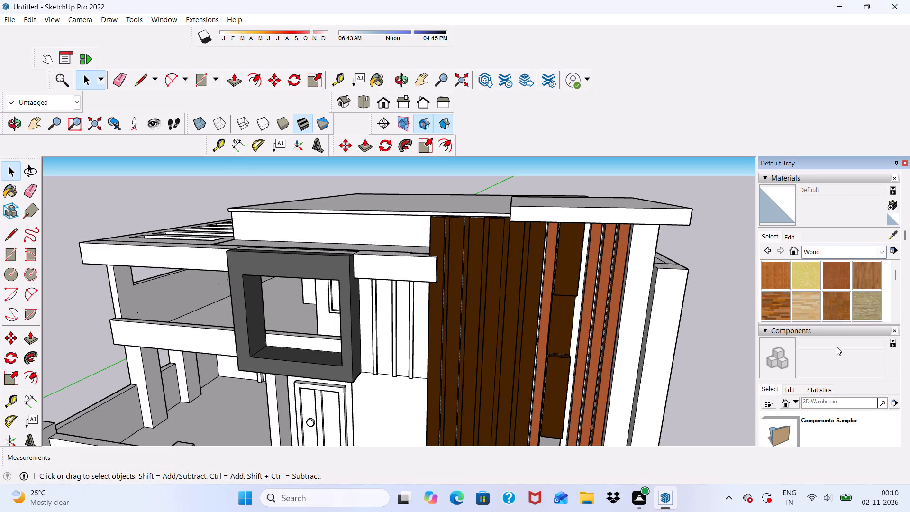
scroll(846, 295, down, 1)
click(843, 286)
scroll(528, 329, up, 5)
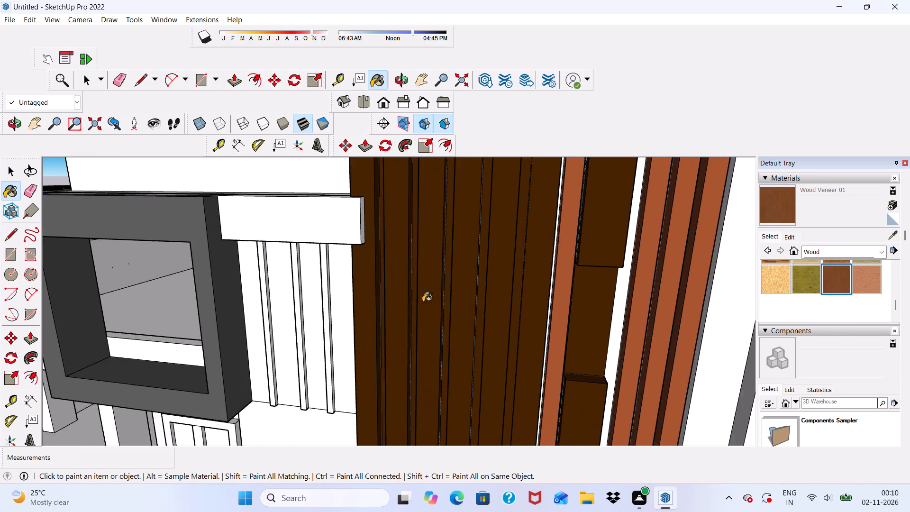
scroll(423, 302, up, 4)
click(338, 281)
click(295, 276)
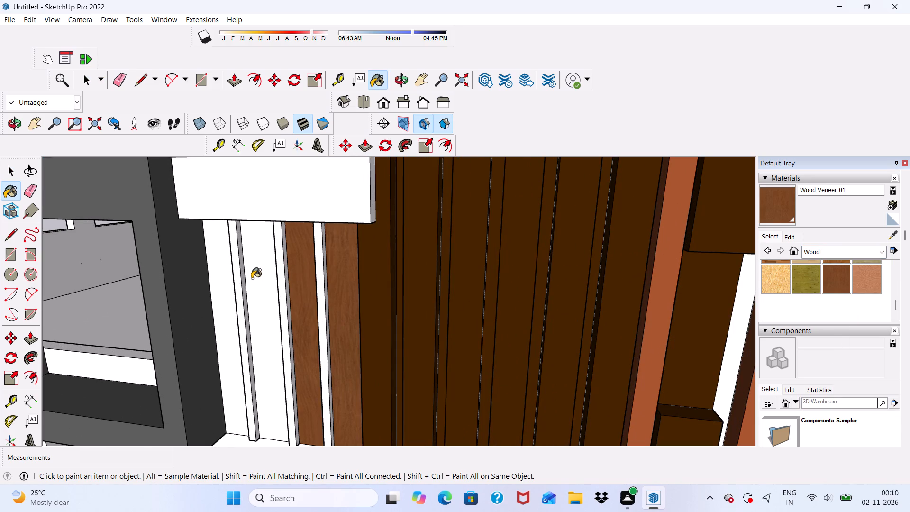
click(252, 278)
click(221, 279)
Examine the veneered panels up close and the whole front facade from several angles.
middle_drag(230, 285, 306, 235)
scroll(303, 237, up, 4)
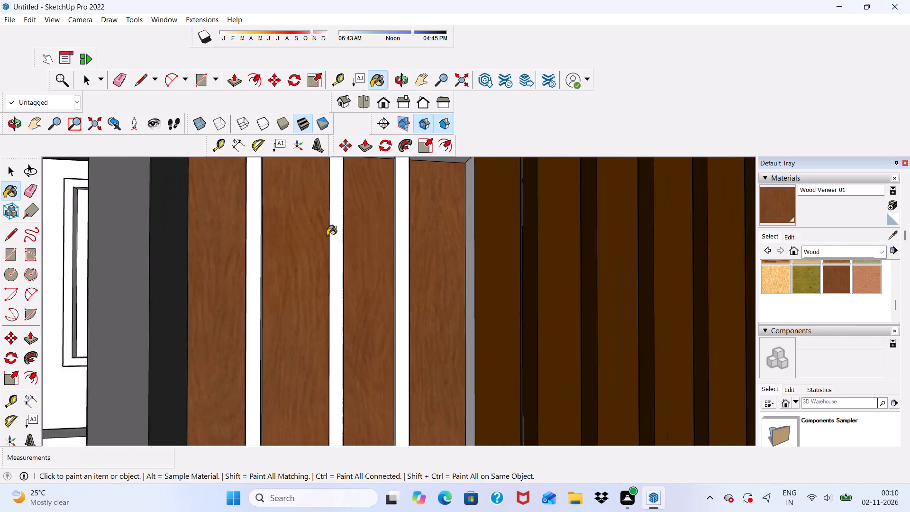
scroll(327, 236, up, 1)
scroll(327, 237, down, 6)
middle_drag(354, 278, 293, 286)
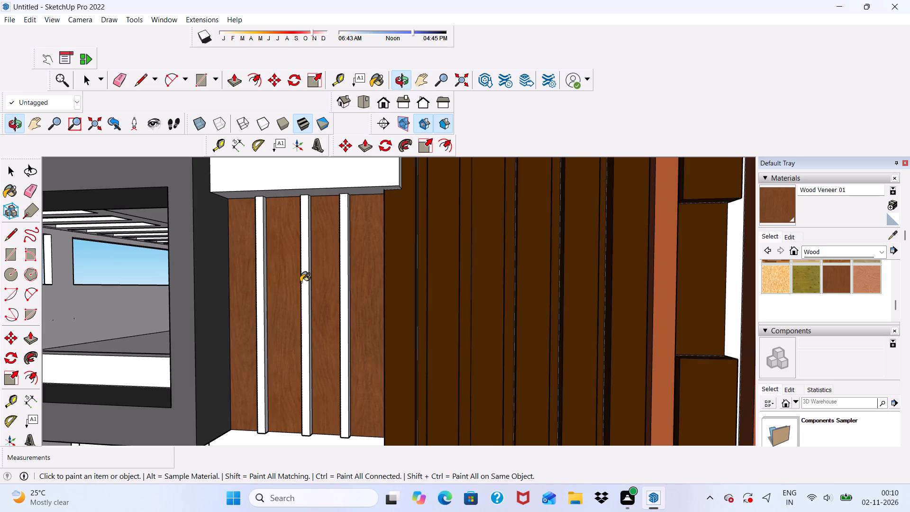
scroll(297, 277, down, 10)
middle_drag(314, 255, 403, 223)
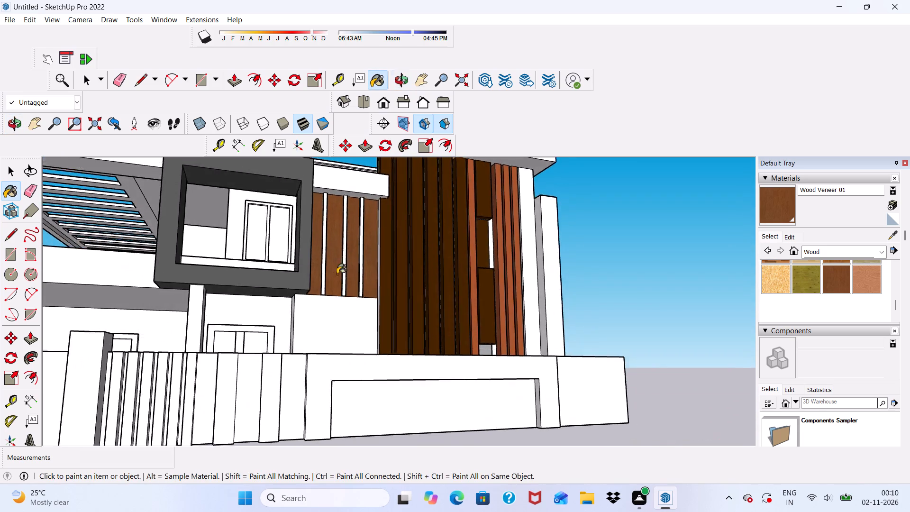
scroll(330, 288, up, 6)
middle_drag(338, 316, 339, 257)
middle_drag(366, 240, 263, 314)
scroll(313, 262, down, 10)
scroll(360, 186, up, 3)
scroll(375, 287, down, 9)
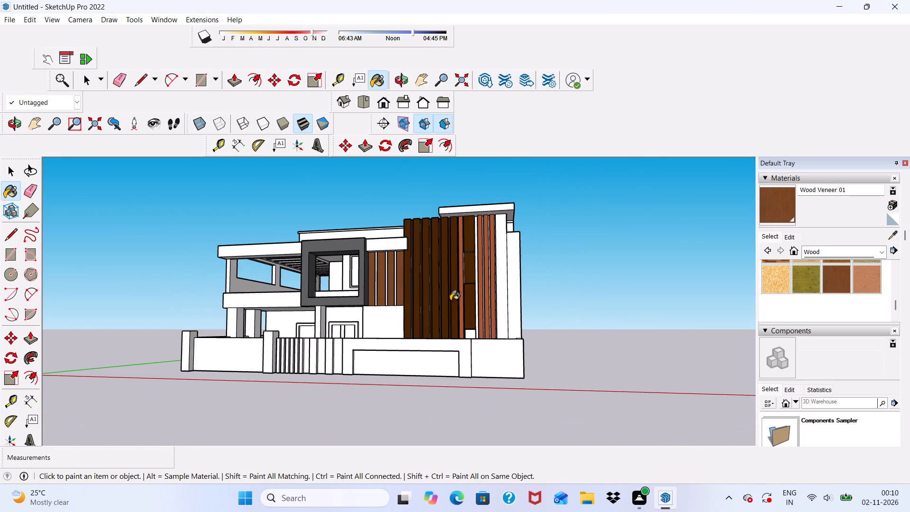
scroll(326, 299, up, 3)
scroll(364, 283, up, 1)
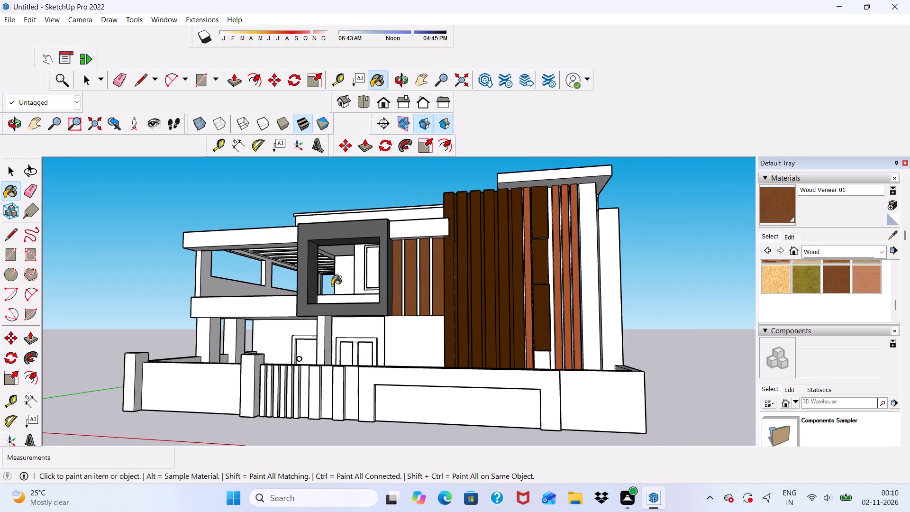
middle_drag(335, 286, 394, 293)
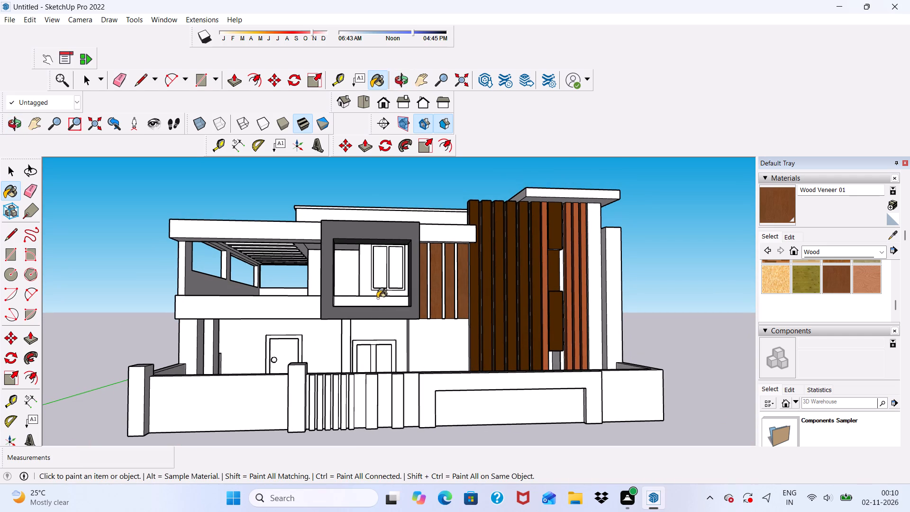
Paint the front and outer side faces of the two ground-floor porch columns with 0135_DarkGray from the Colors-Named collection.
click(880, 250)
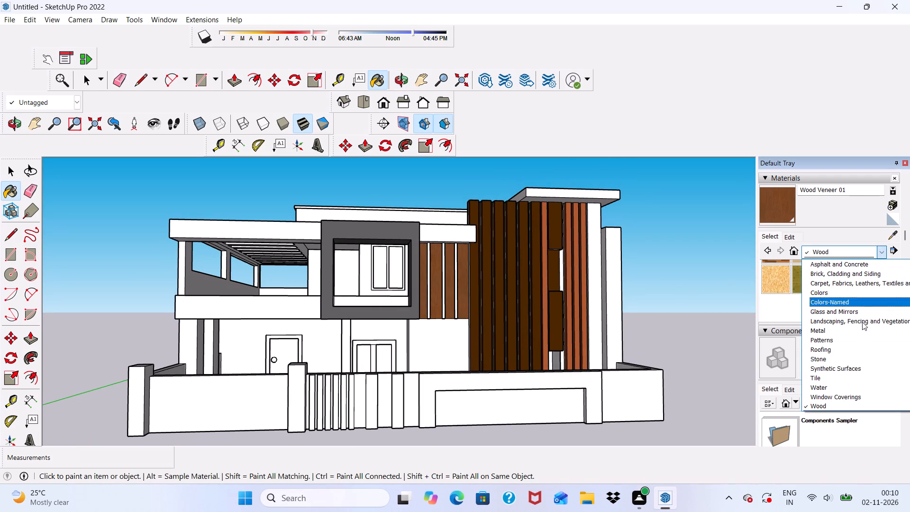
click(826, 303)
scroll(819, 288, down, 7)
scroll(809, 286, up, 1)
scroll(809, 286, down, 1)
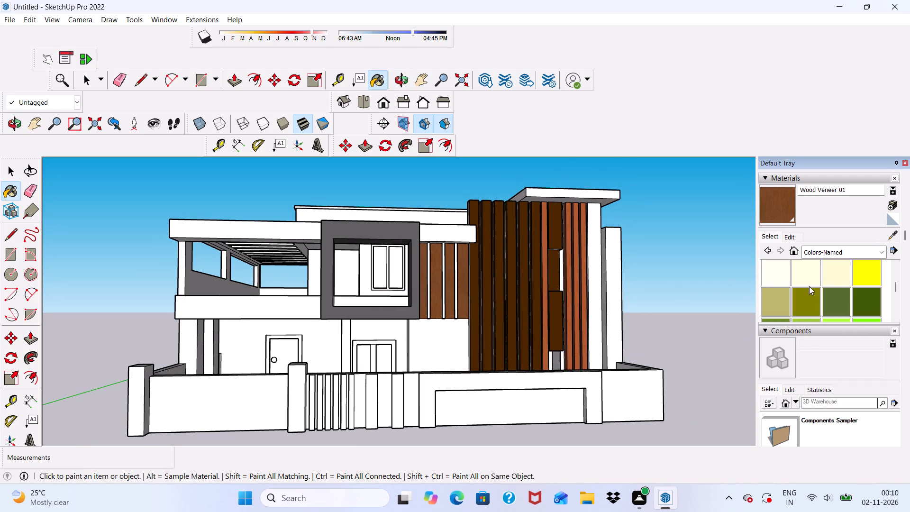
scroll(809, 286, down, 8)
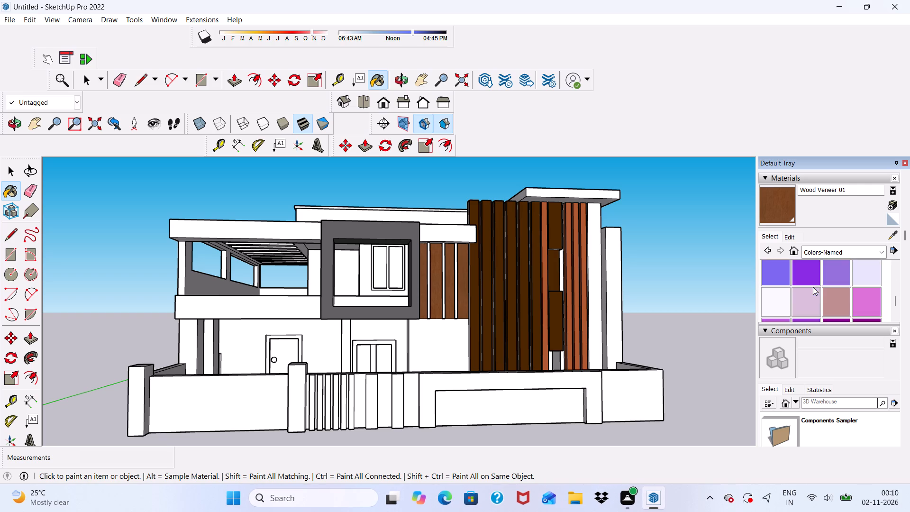
scroll(813, 287, down, 2)
scroll(813, 287, up, 1)
scroll(813, 287, down, 2)
scroll(813, 287, up, 1)
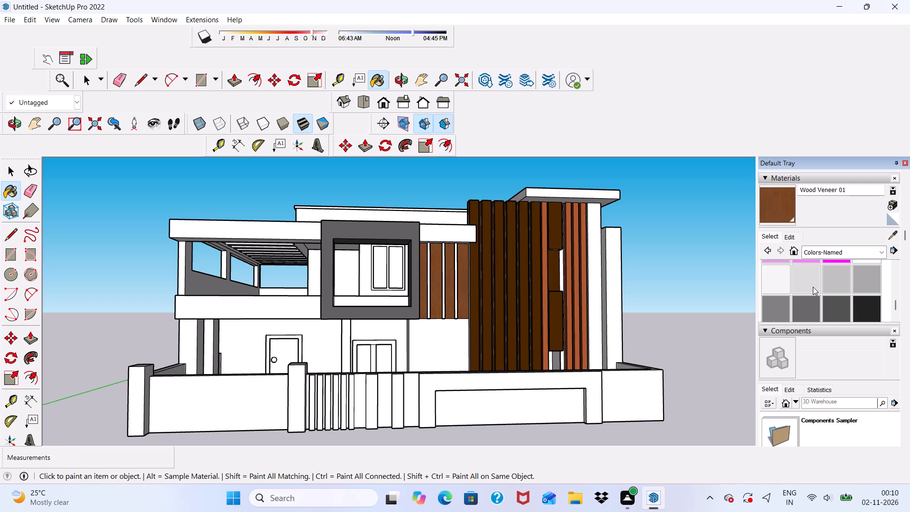
click(836, 300)
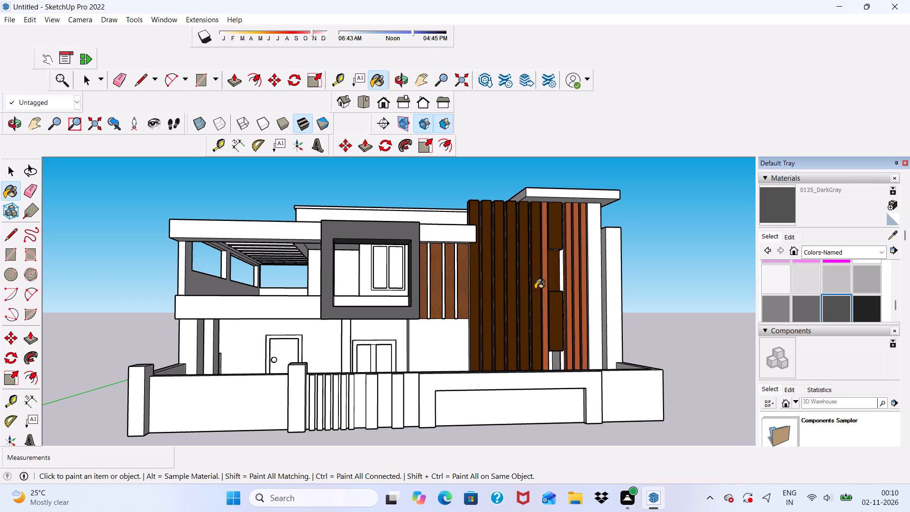
scroll(183, 314, up, 7)
click(257, 356)
middle_drag(226, 355, 351, 364)
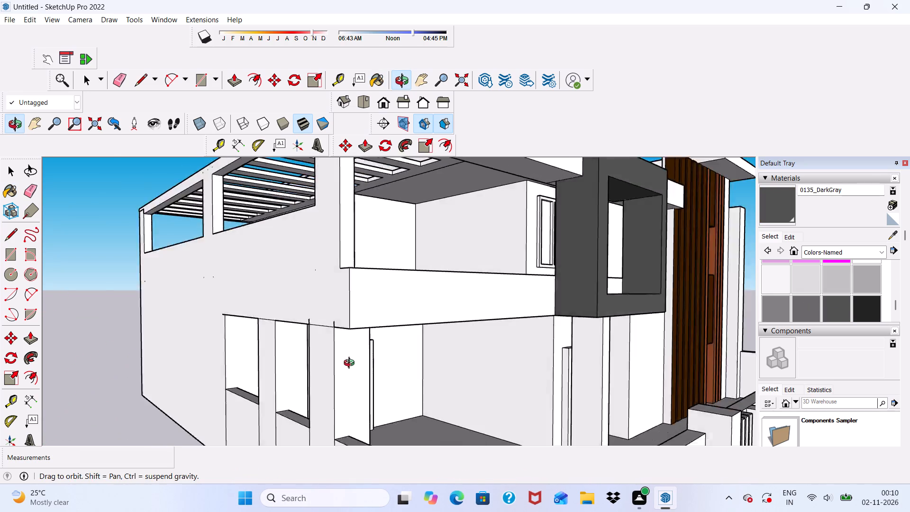
middle_drag(351, 364, 369, 365)
scroll(366, 366, up, 1)
click(385, 367)
scroll(389, 371, up, 1)
click(395, 368)
scroll(279, 364, up, 1)
click(276, 355)
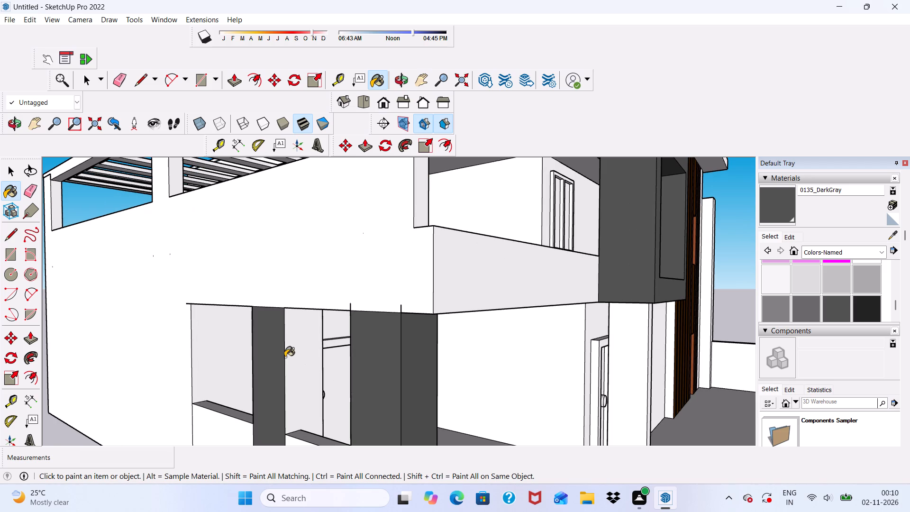
click(286, 358)
Paint the remaining light side faces of the two porch columns with 0135_DarkGray.
middle_drag(273, 367, 476, 375)
drag(555, 373, 560, 373)
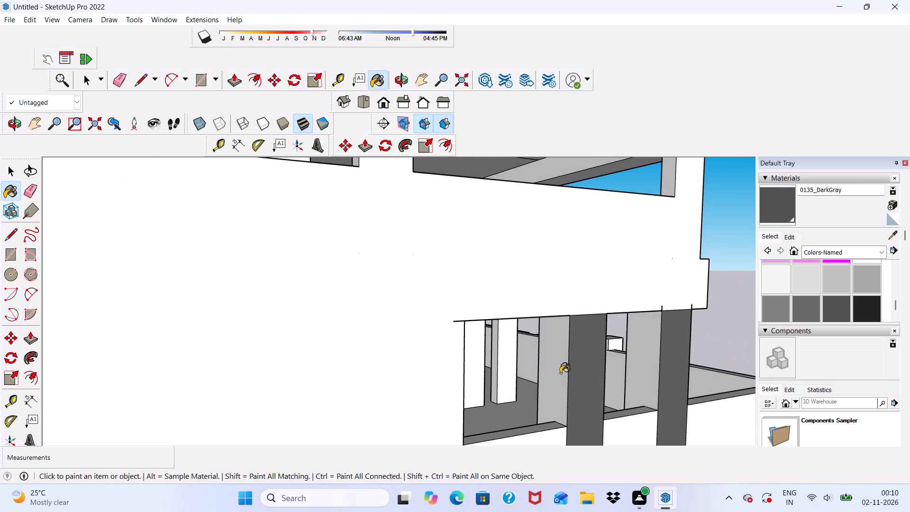
drag(560, 373, 562, 372)
scroll(443, 360, down, 6)
scroll(567, 365, up, 4)
click(555, 355)
scroll(555, 359, down, 2)
middle_drag(561, 367, 509, 379)
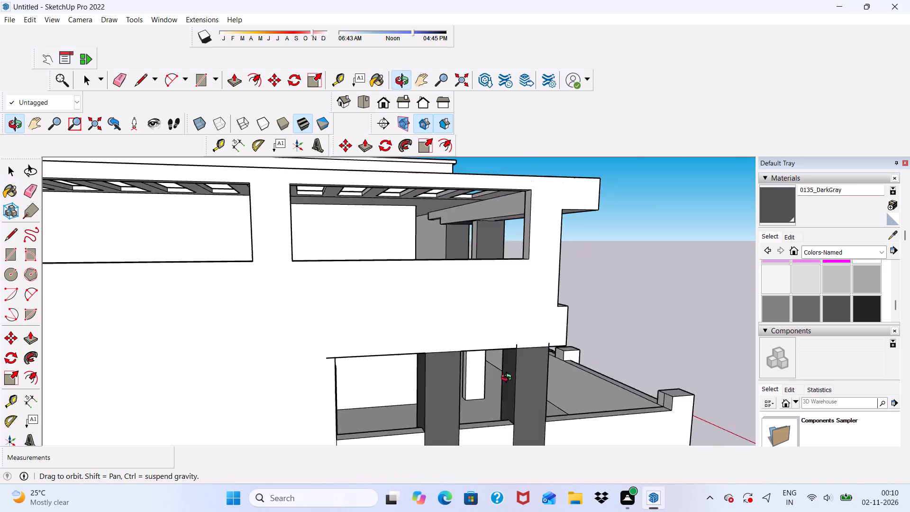
Paint all sides of the column under the balcony frame, beside the double door, with 0135_DarkGray.
middle_drag(509, 379, 411, 357)
scroll(350, 299, down, 4)
middle_drag(393, 383, 152, 416)
scroll(370, 366, up, 2)
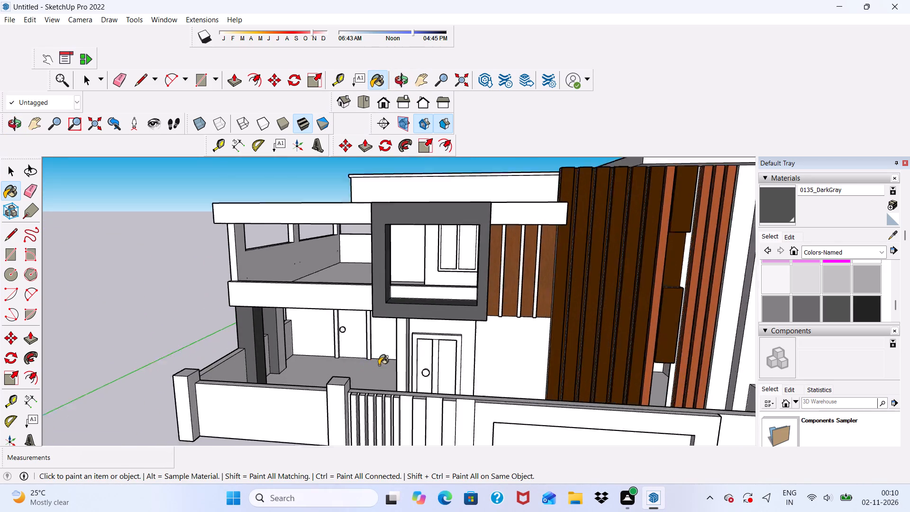
scroll(379, 365, up, 3)
scroll(417, 355, up, 1)
click(419, 353)
middle_drag(414, 358, 490, 356)
scroll(439, 357, up, 4)
click(491, 336)
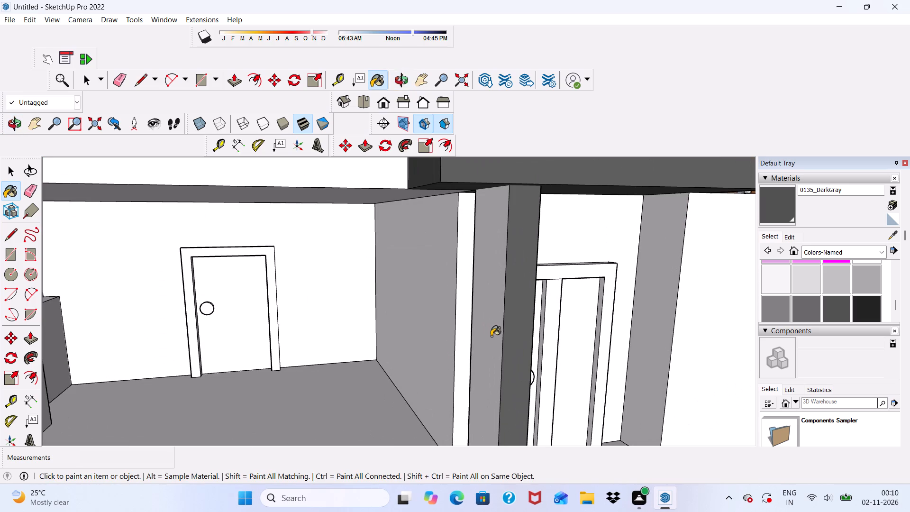
middle_drag(493, 351, 360, 366)
click(346, 344)
scroll(308, 334, down, 3)
middle_drag(304, 352, 590, 348)
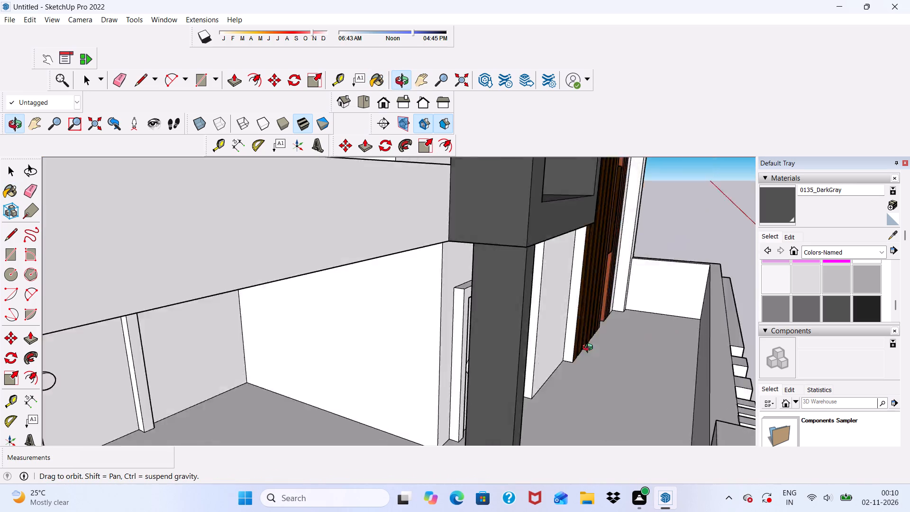
middle_drag(590, 348, 627, 338)
scroll(519, 331, up, 5)
middle_drag(491, 325, 561, 317)
scroll(534, 308, up, 5)
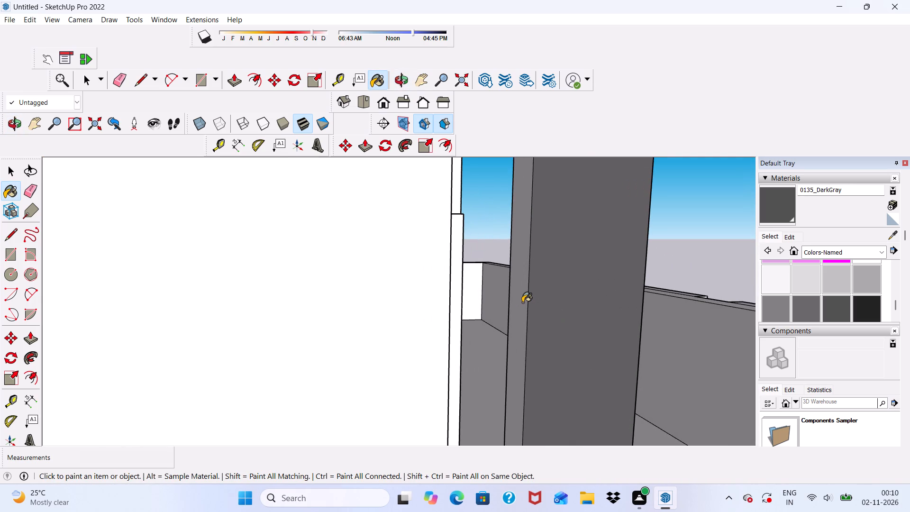
click(522, 302)
Paint the front face, left inner edge and underside of the raised frame on the front boundary wall with 0135_DarkGray.
scroll(481, 311, down, 6)
middle_drag(507, 336, 273, 348)
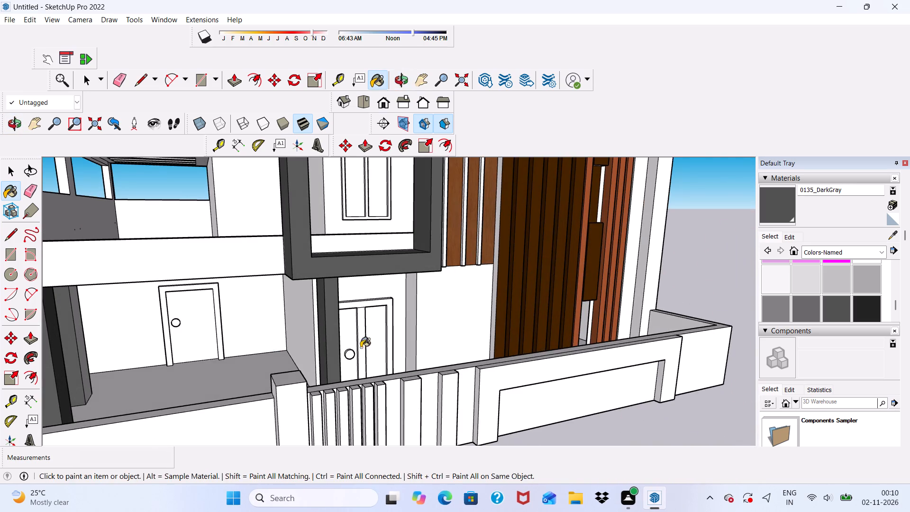
middle_drag(463, 384, 357, 369)
scroll(405, 390, up, 4)
click(373, 389)
middle_drag(417, 393, 418, 355)
scroll(415, 333, up, 15)
click(351, 352)
scroll(356, 312, up, 4)
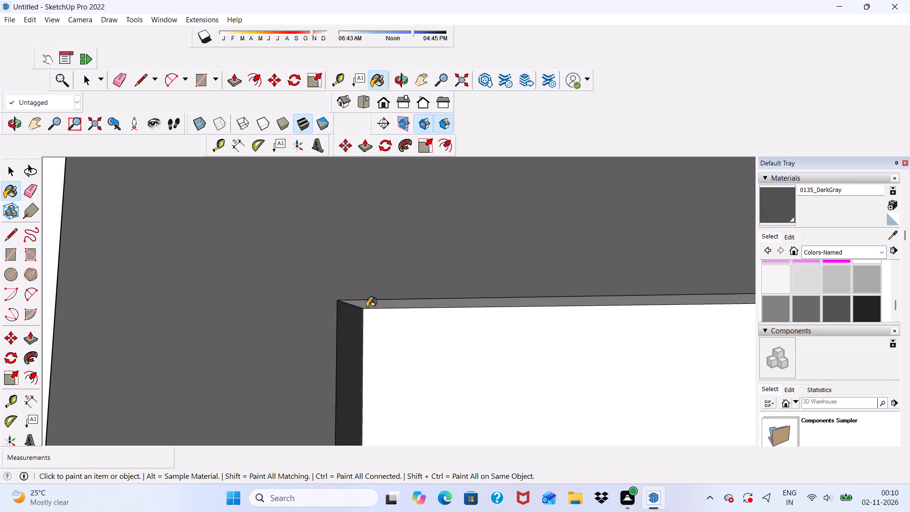
click(367, 307)
Paint the boundary wall frame's left outer side, right inner edge and top face with 0135_DarkGray.
scroll(364, 312, down, 8)
middle_drag(249, 316, 414, 370)
scroll(455, 340, up, 1)
scroll(318, 308, down, 3)
scroll(260, 312, up, 4)
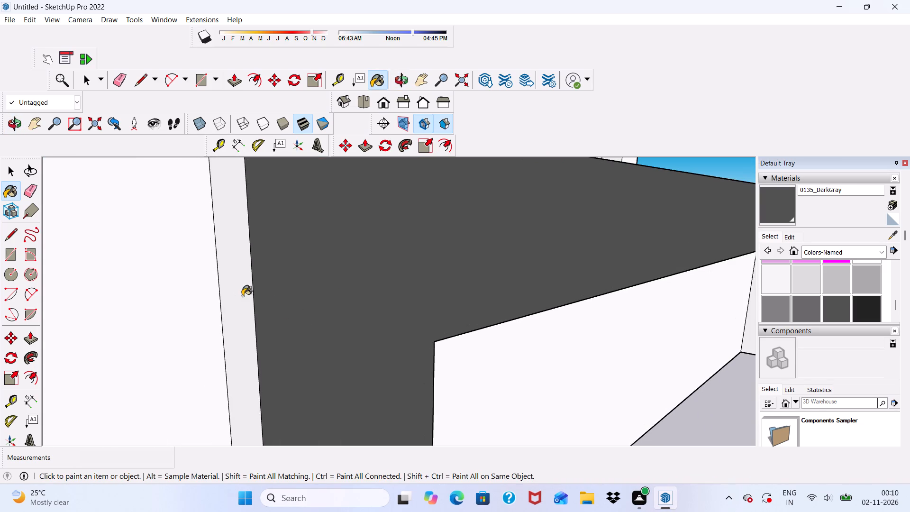
drag(225, 294, 234, 295)
scroll(223, 323, down, 6)
scroll(555, 308, up, 5)
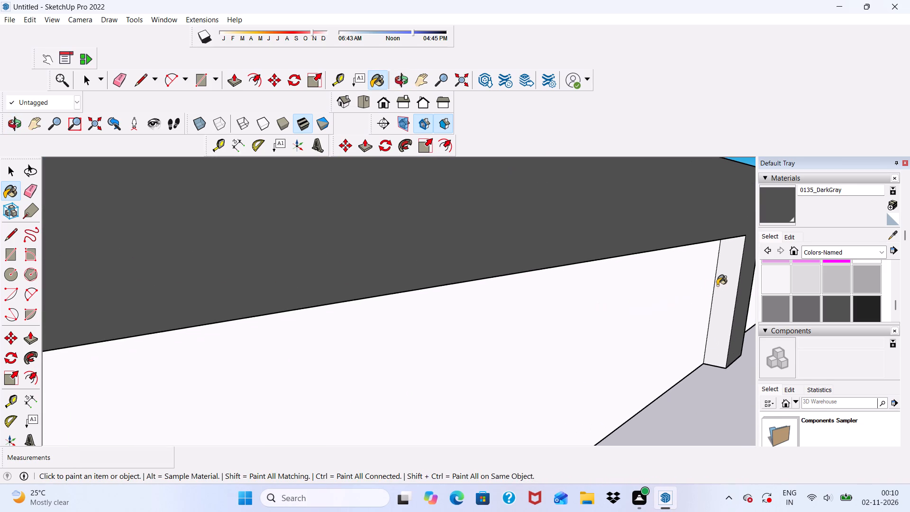
click(724, 283)
scroll(576, 292, down, 3)
middle_drag(540, 298, 484, 368)
click(424, 341)
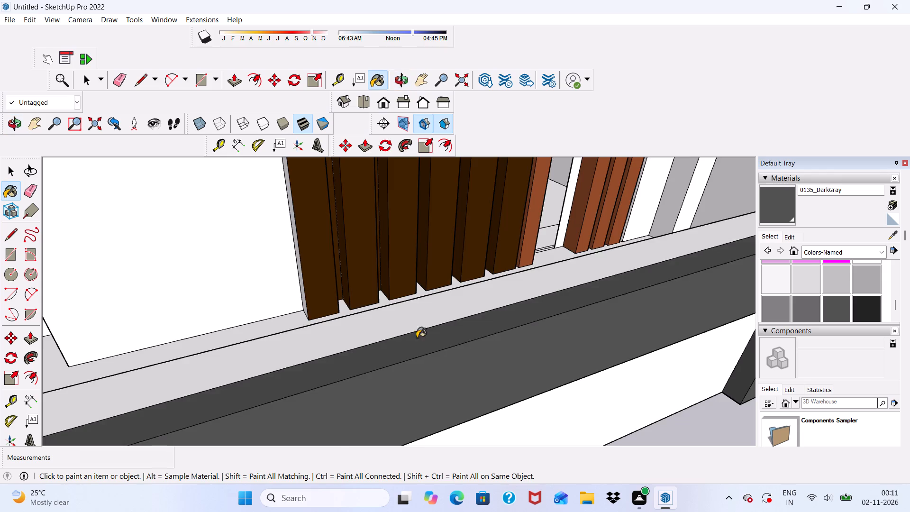
Paint the bottom ends of both boundary wall frame legs and the right leg's outer side with 0135_DarkGray.
scroll(330, 309, down, 5)
middle_drag(336, 336, 204, 183)
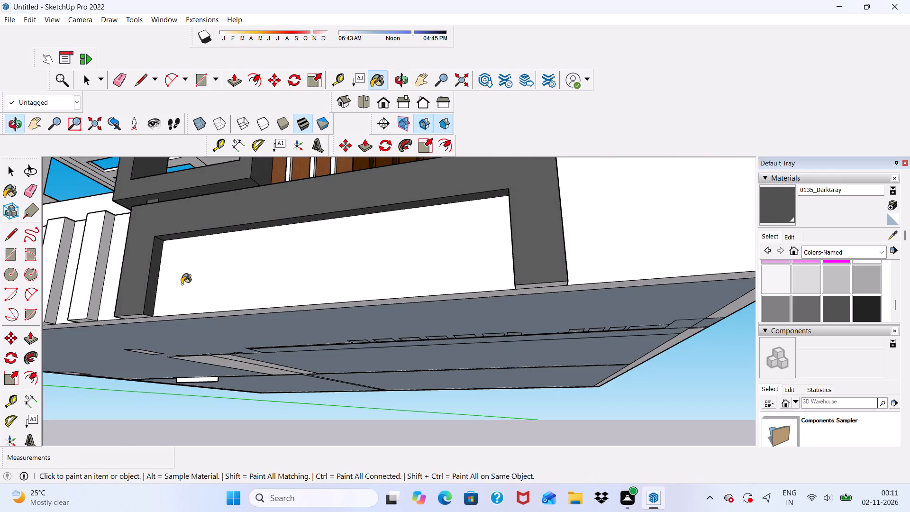
scroll(87, 330, up, 6)
scroll(162, 308, up, 4)
click(166, 309)
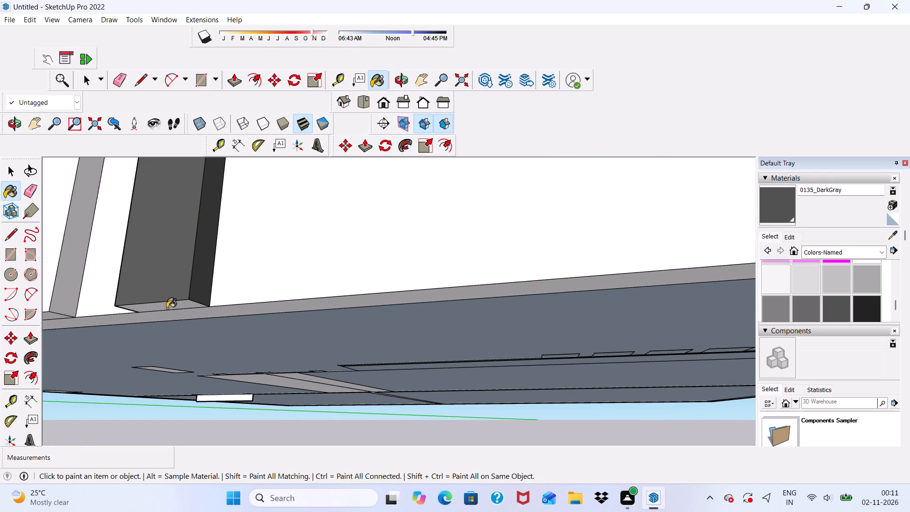
scroll(162, 296, down, 6)
scroll(73, 252, down, 11)
scroll(420, 305, up, 9)
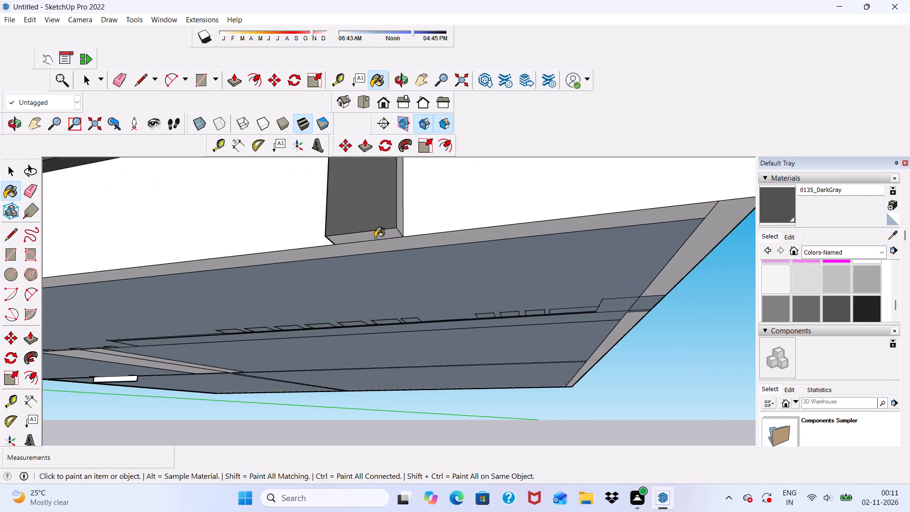
scroll(375, 238, up, 3)
click(373, 234)
scroll(414, 219, up, 5)
click(419, 217)
scroll(420, 218, down, 15)
middle_drag(198, 247, 369, 321)
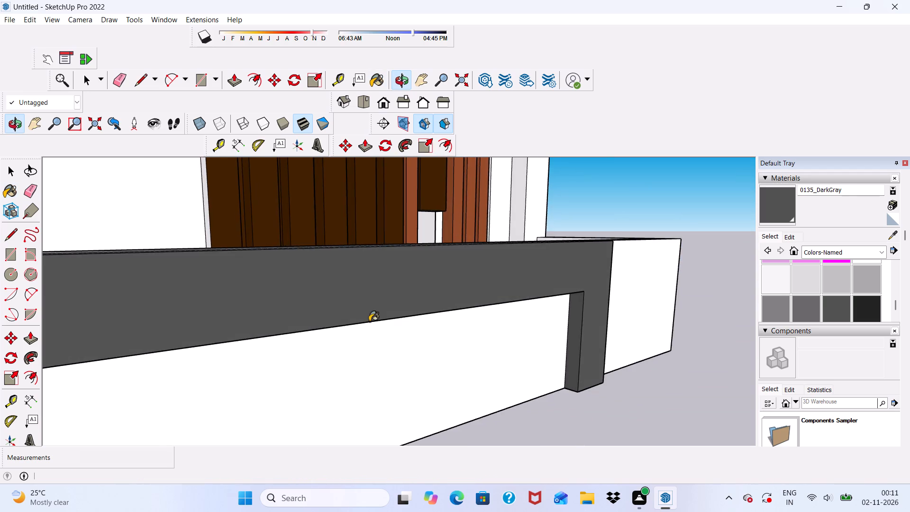
scroll(389, 265, down, 5)
middle_drag(402, 331, 198, 281)
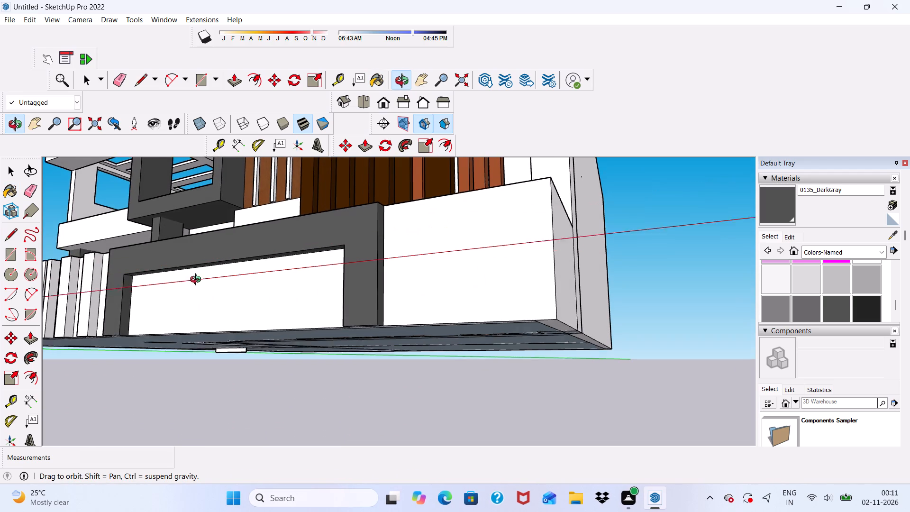
middle_drag(198, 281, 198, 281)
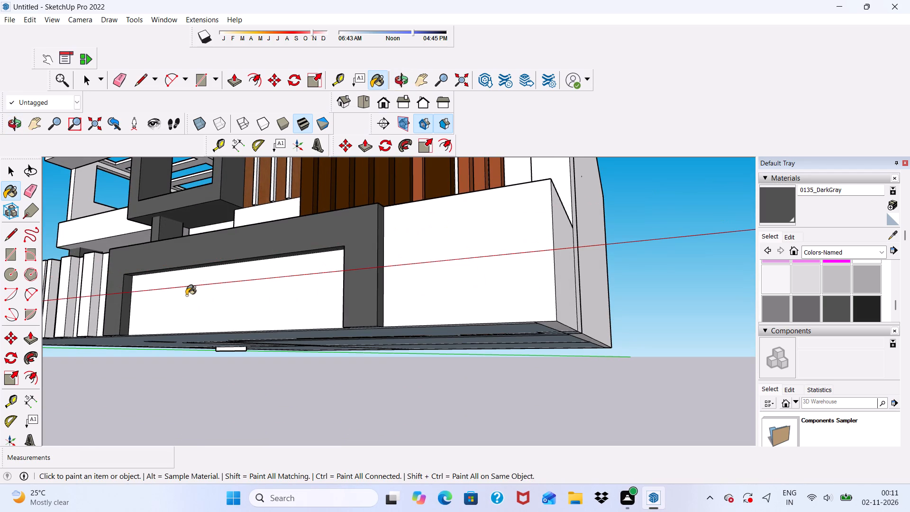
Paint all visible faces of the boundary wall slat nearest the dark gray frame, plus the wall strip between them, with 0135_DarkGray.
scroll(207, 295, down, 3)
middle_drag(220, 305, 368, 399)
scroll(238, 437, up, 2)
scroll(214, 349, down, 6)
scroll(237, 409, up, 10)
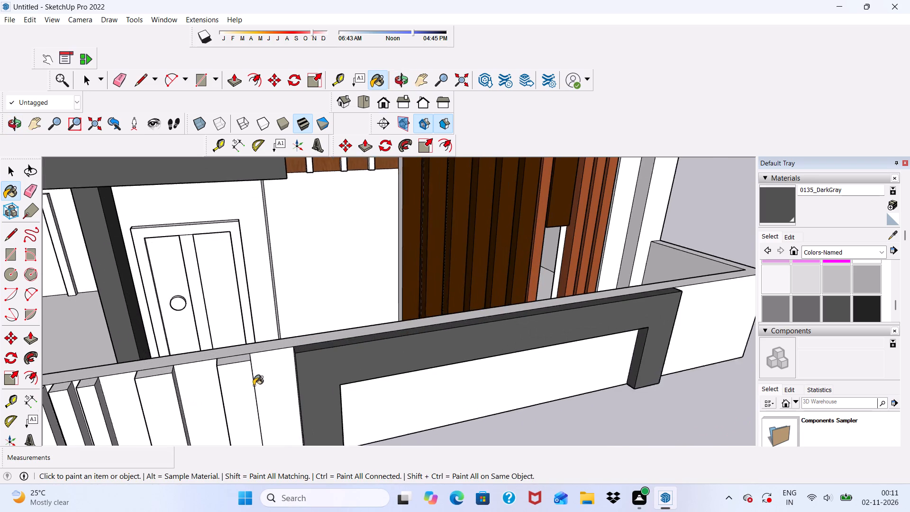
scroll(254, 385, up, 1)
click(239, 385)
scroll(240, 365, up, 5)
click(237, 348)
middle_drag(268, 380, 182, 365)
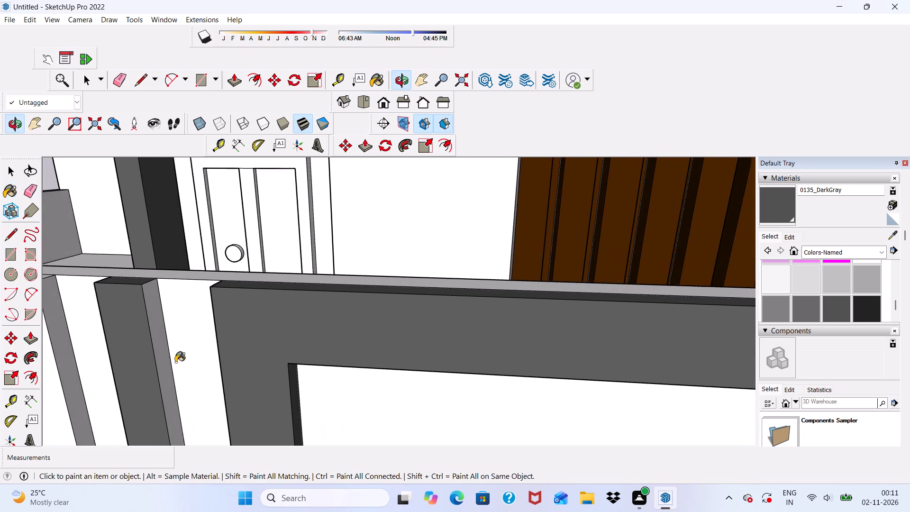
click(163, 358)
middle_drag(144, 357, 314, 327)
scroll(532, 328, up, 3)
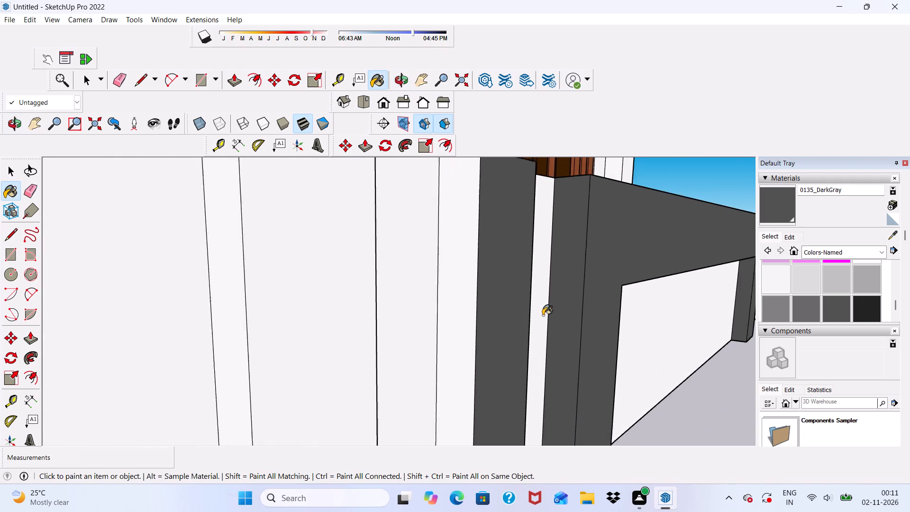
scroll(543, 315, up, 2)
click(544, 311)
click(463, 291)
scroll(461, 291, down, 5)
middle_drag(460, 314, 308, 366)
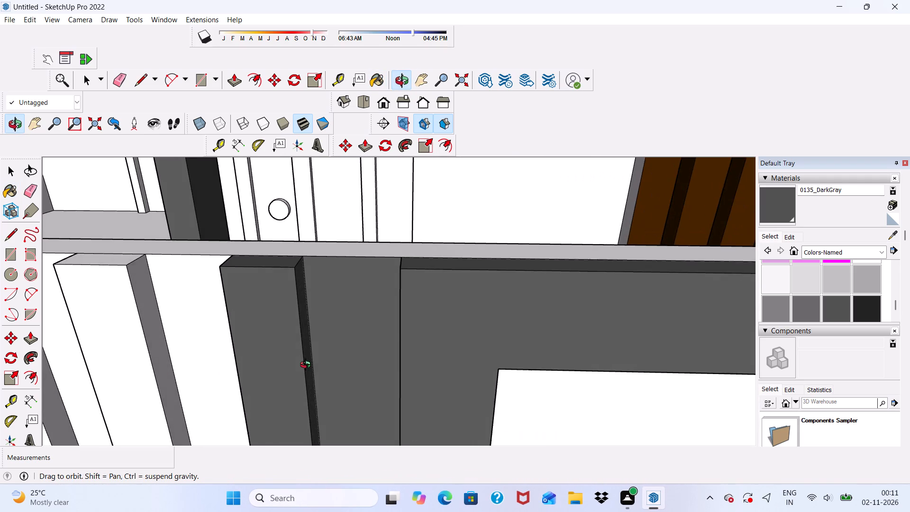
middle_drag(308, 366, 307, 366)
Paint the front, top and both sides of the second boundary wall slat from the frame with 0135_DarkGray.
scroll(268, 293, down, 4)
scroll(104, 306, up, 4)
drag(168, 283, 176, 282)
scroll(210, 282, up, 2)
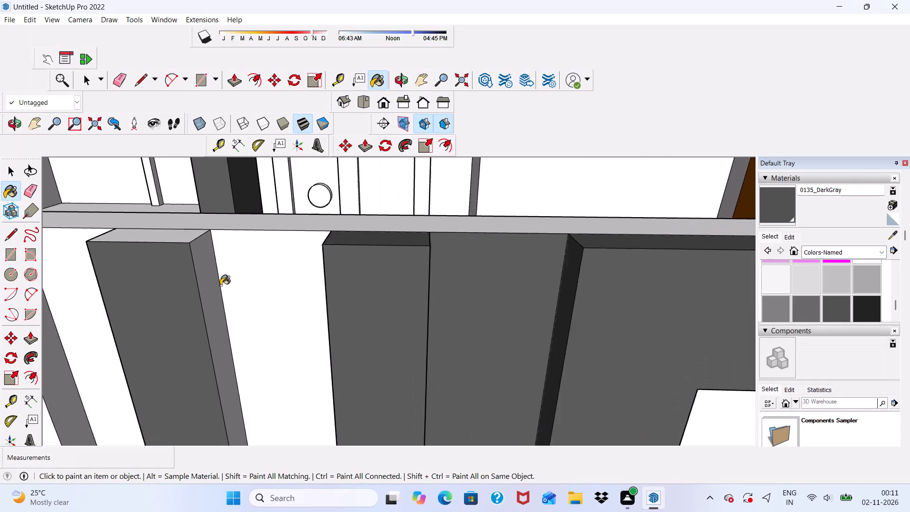
scroll(220, 285, up, 2)
click(202, 285)
scroll(188, 242, up, 4)
click(185, 227)
scroll(182, 285, down, 1)
middle_drag(183, 288, 310, 258)
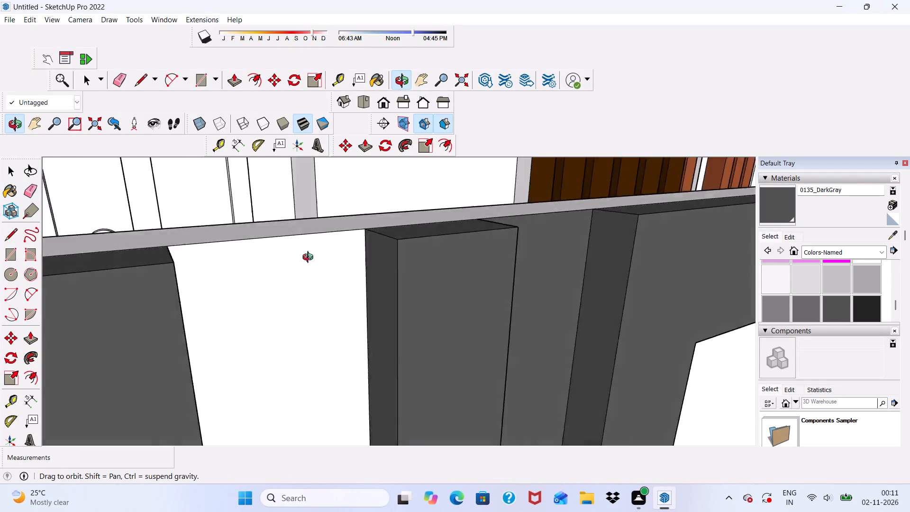
middle_drag(310, 258, 398, 247)
scroll(422, 266, up, 1)
scroll(401, 244, down, 5)
scroll(184, 330, up, 1)
click(185, 328)
scroll(203, 273, down, 4)
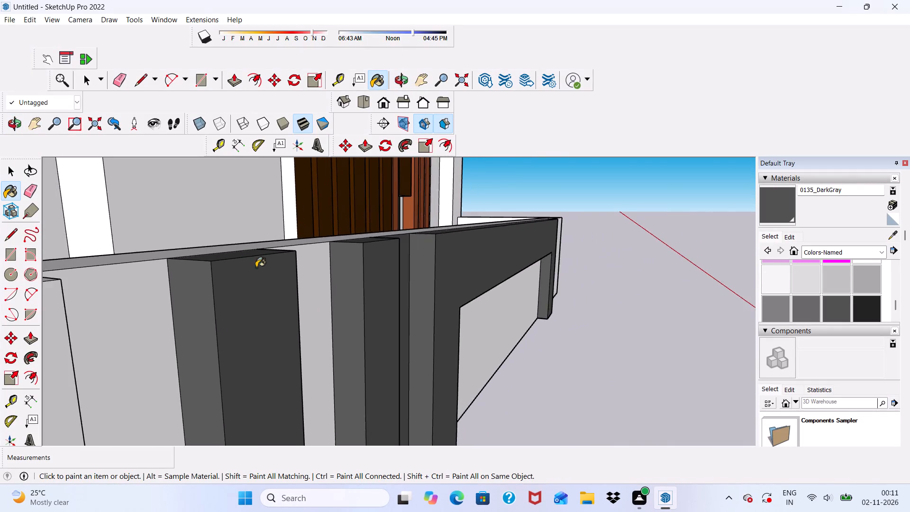
scroll(256, 267, down, 13)
Paint the front and both side faces of the roof-level wall above the balcony frame with 0135_DarkGray.
middle_drag(319, 278, 153, 259)
scroll(304, 221, down, 9)
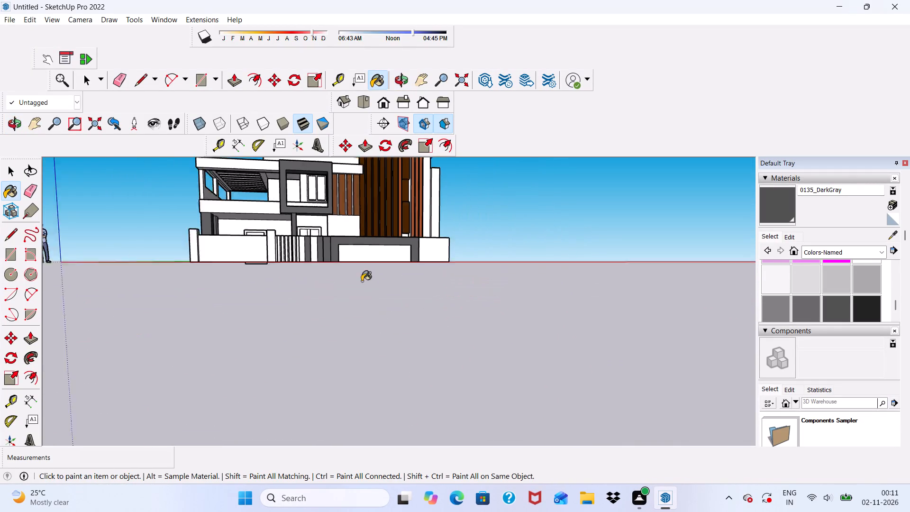
scroll(362, 281, down, 7)
scroll(345, 196, up, 12)
middle_drag(316, 260, 245, 257)
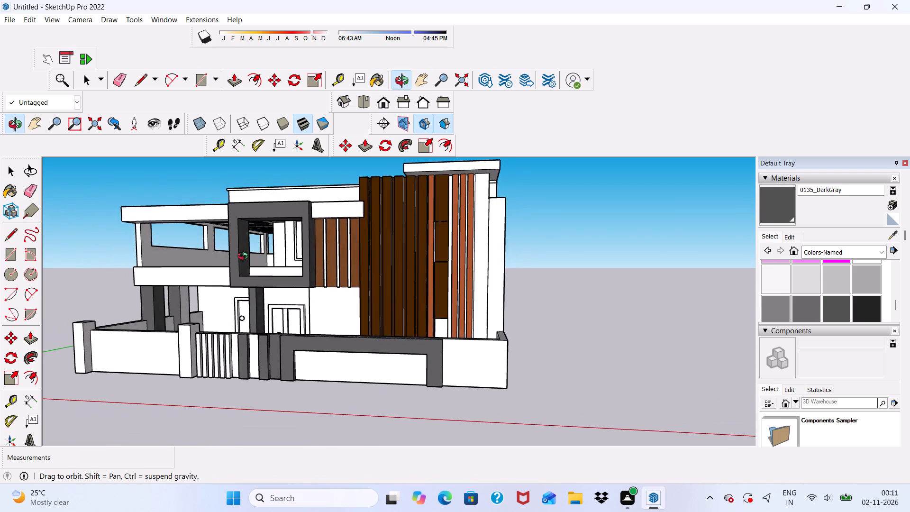
middle_drag(245, 257, 261, 275)
scroll(297, 288, up, 1)
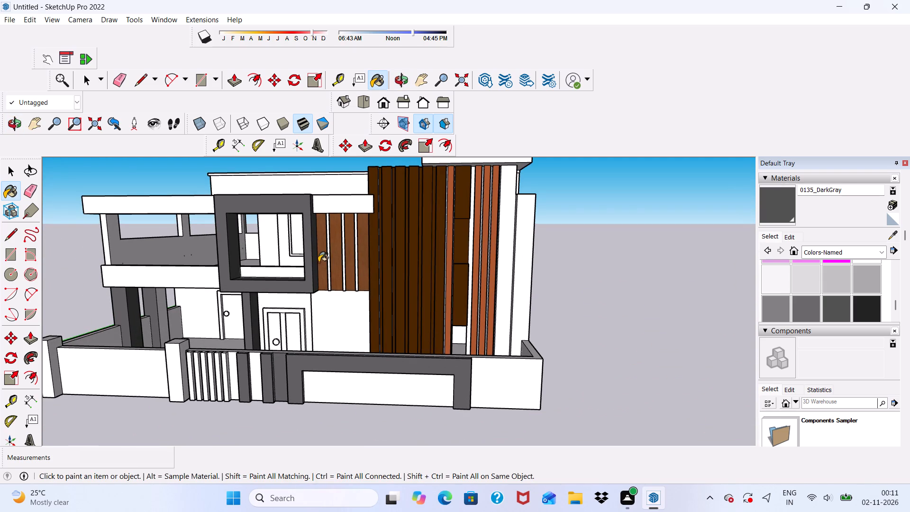
scroll(338, 141, up, 4)
scroll(303, 188, up, 3)
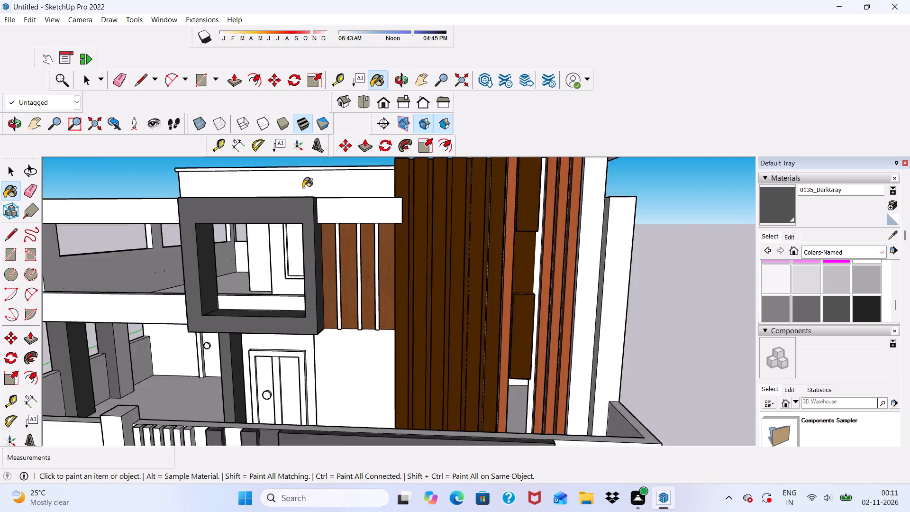
scroll(303, 188, up, 2)
click(303, 188)
scroll(313, 197, down, 2)
middle_drag(290, 229, 450, 266)
scroll(102, 217, up, 6)
click(206, 222)
scroll(213, 185, down, 13)
middle_drag(259, 284, 222, 288)
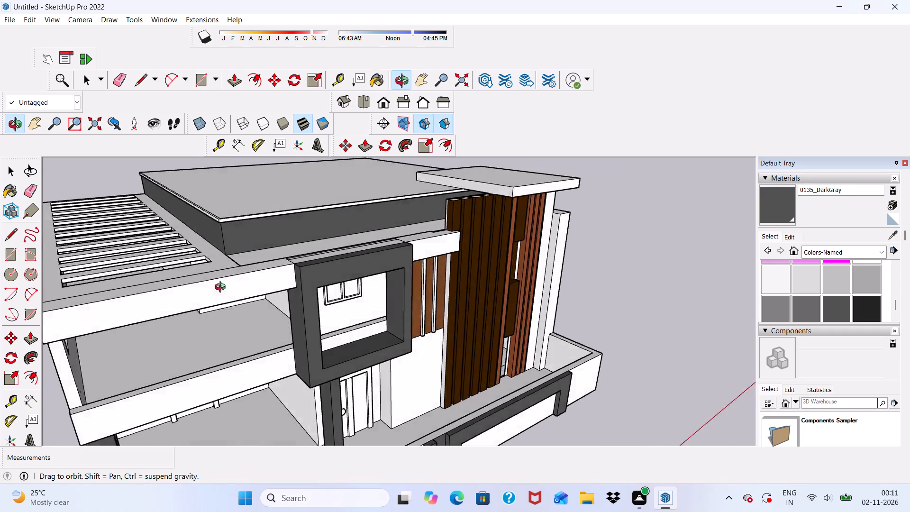
middle_drag(222, 288, 0, 275)
scroll(777, 255, up, 5)
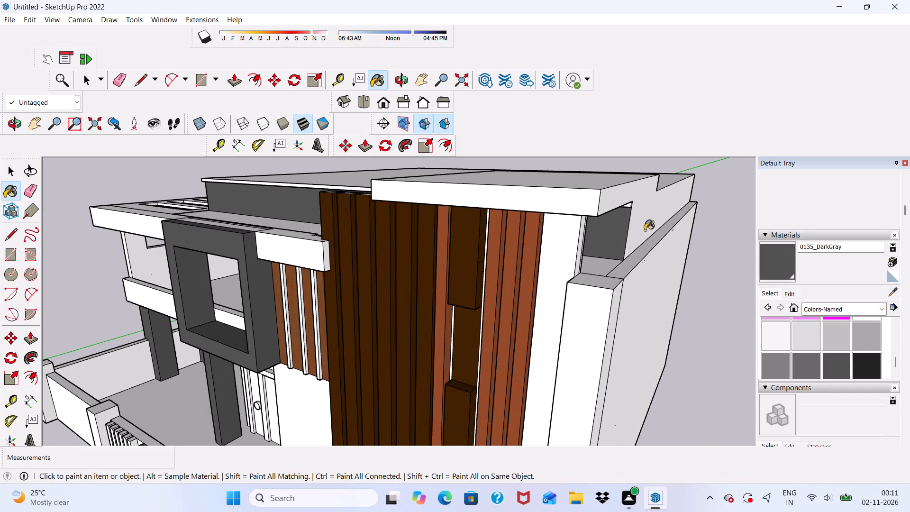
click(648, 227)
Examine the whole front facade to judge the colour scheme so far.
scroll(634, 234, down, 3)
middle_drag(626, 242, 673, 202)
scroll(680, 208, up, 1)
scroll(558, 226, down, 2)
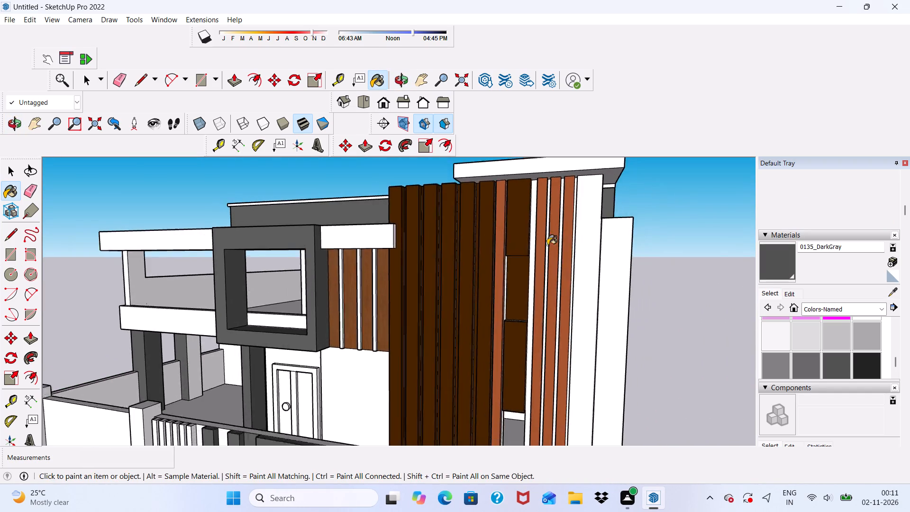
scroll(547, 245, down, 1)
middle_drag(541, 254, 577, 253)
scroll(510, 246, down, 6)
middle_drag(482, 274, 500, 286)
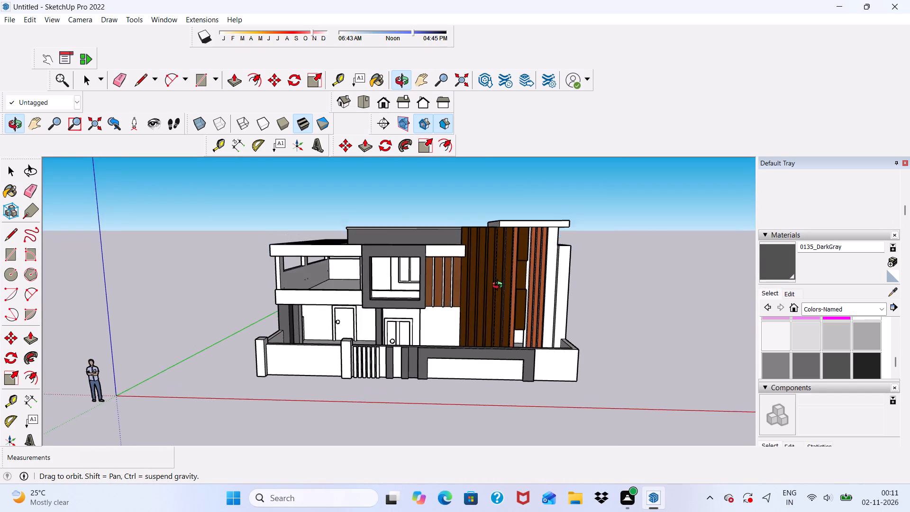
middle_drag(500, 286, 521, 267)
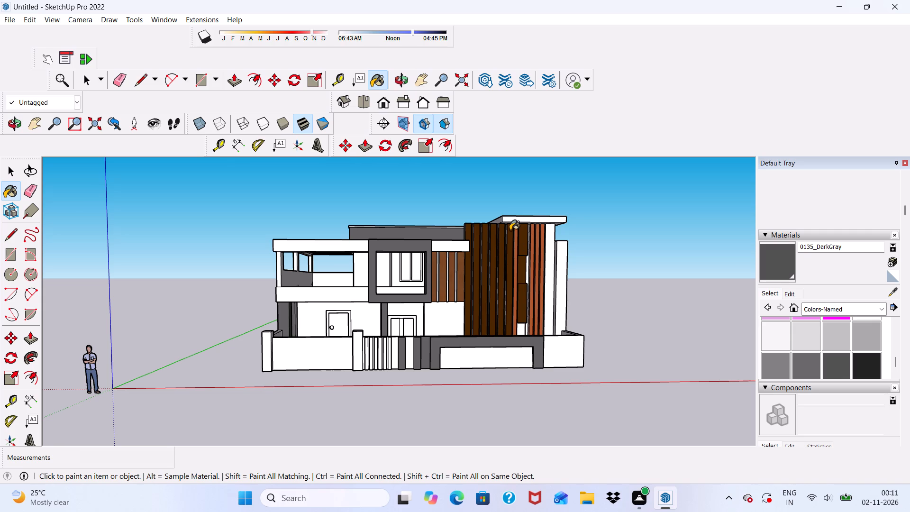
scroll(510, 238, down, 5)
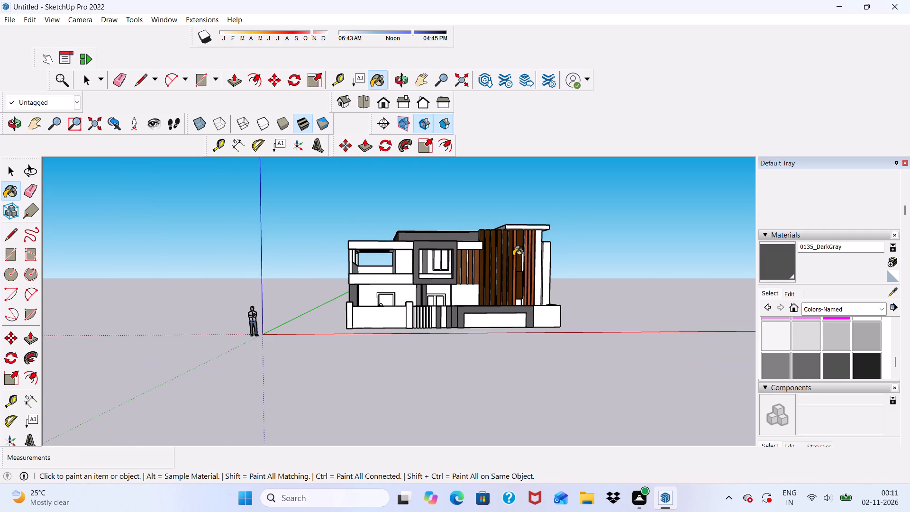
scroll(514, 283, down, 2)
scroll(510, 283, up, 5)
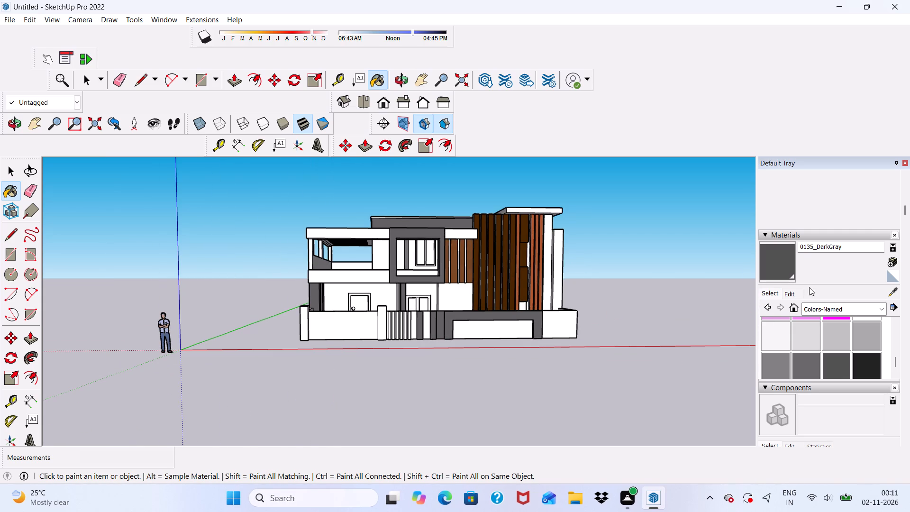
Paint the upper-floor window wall behind the balcony frame and the adjoining terrace walls with Formica Graystone from Synthetic Surfaces.
click(884, 308)
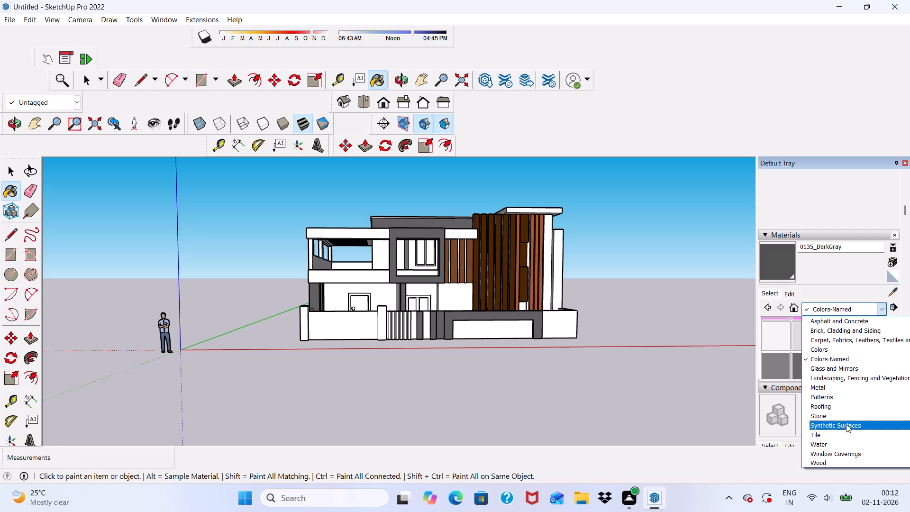
click(843, 424)
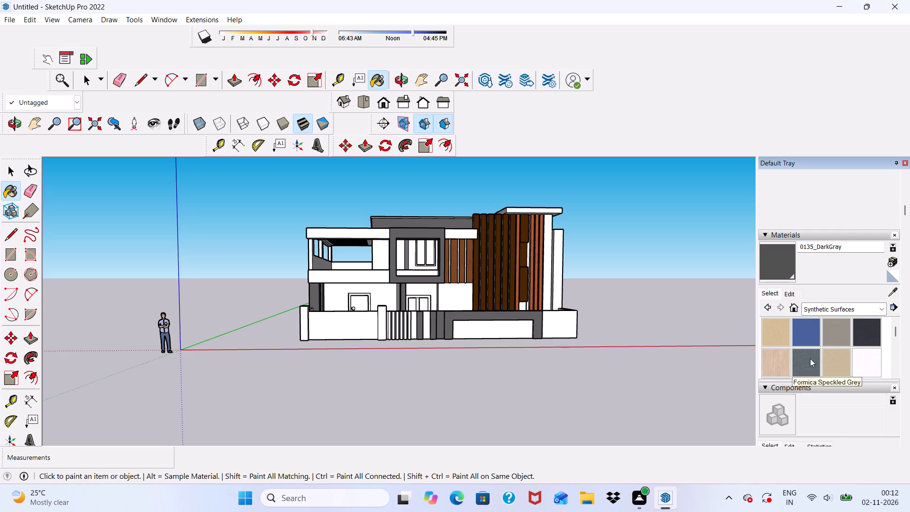
click(849, 331)
scroll(495, 253, up, 13)
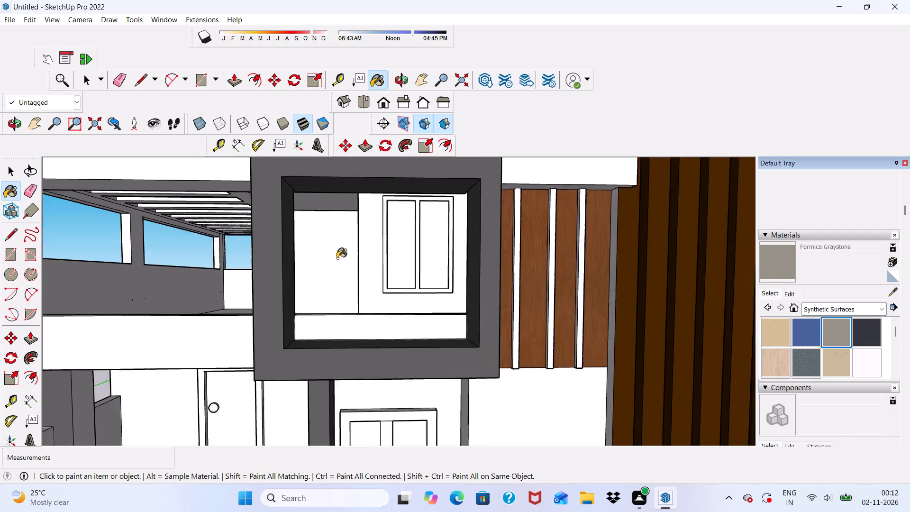
scroll(337, 258, up, 2)
click(403, 253)
scroll(401, 261, down, 3)
middle_drag(401, 271, 517, 291)
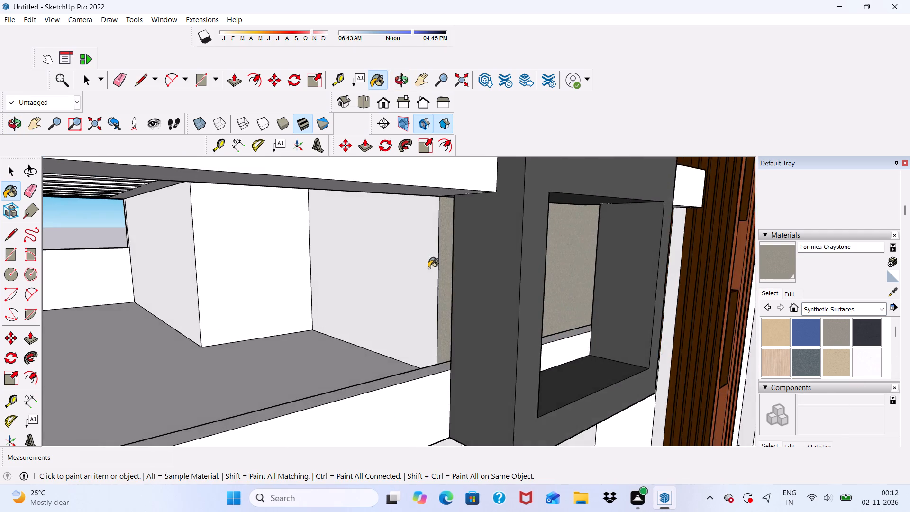
scroll(426, 266, up, 1)
click(423, 260)
drag(166, 259, 180, 259)
click(222, 250)
scroll(225, 249, down, 2)
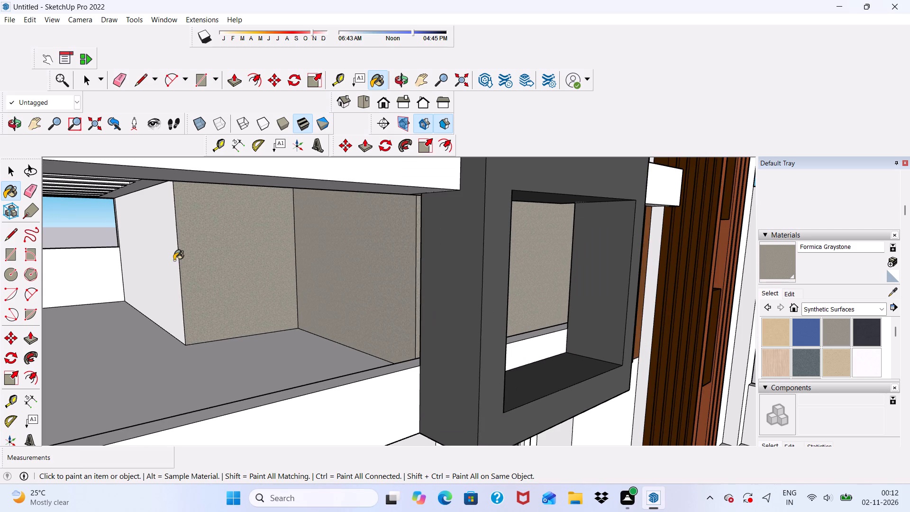
click(168, 260)
Examine the facade from the front with the graystone walls behind the balcony frame.
scroll(184, 258, down, 5)
middle_drag(227, 281, 127, 255)
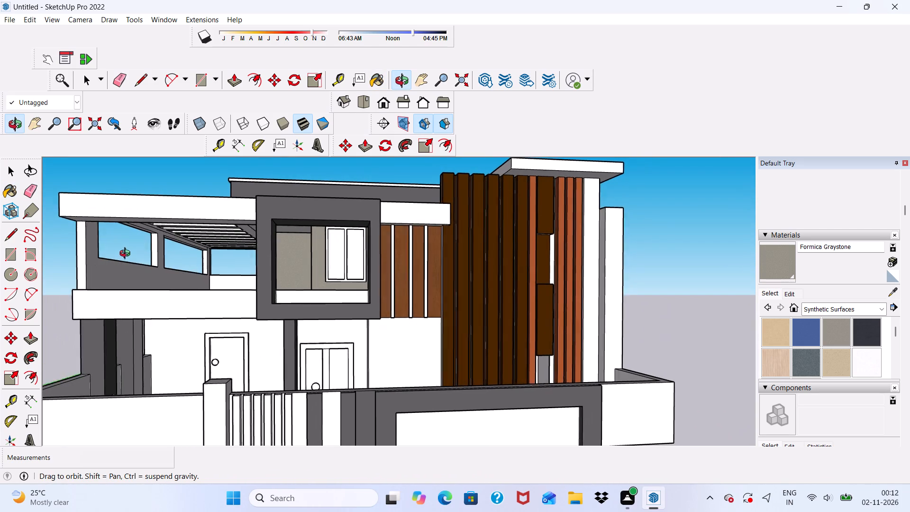
middle_drag(127, 255, 132, 256)
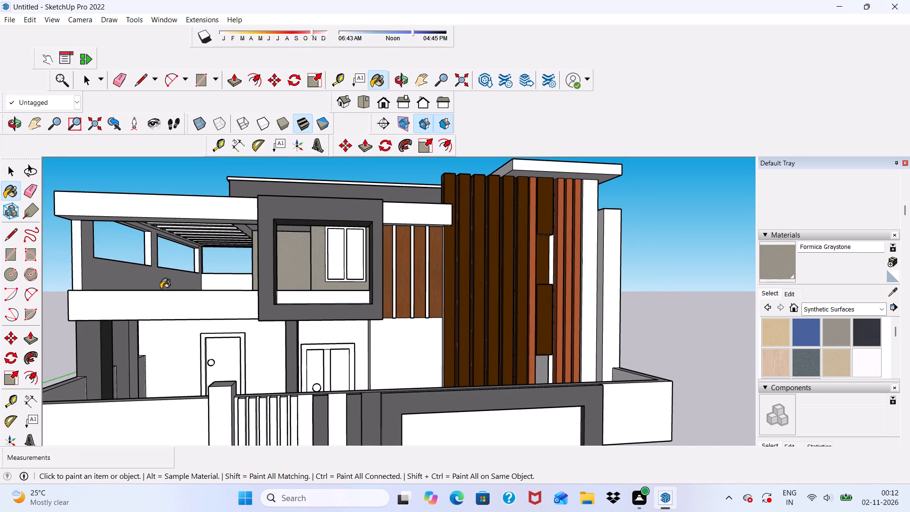
scroll(152, 287, down, 9)
middle_drag(169, 302, 173, 304)
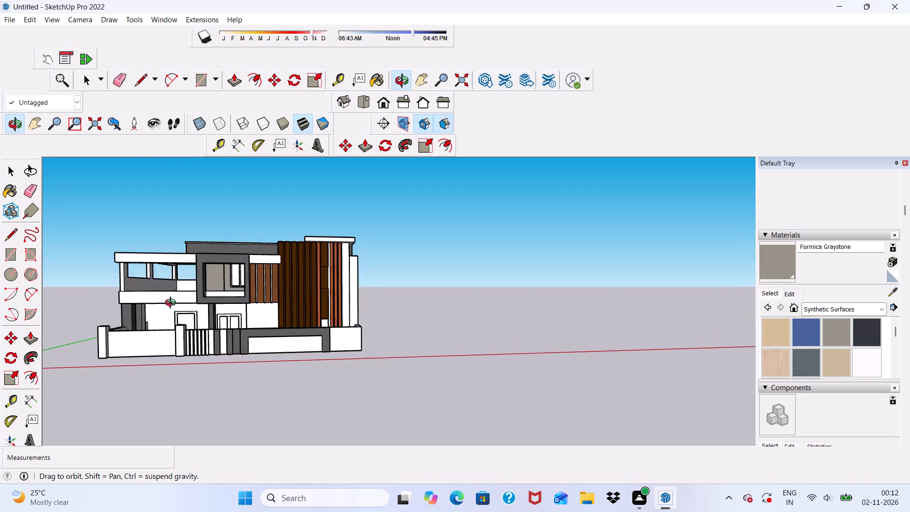
middle_drag(173, 304, 160, 289)
scroll(168, 282, up, 1)
scroll(195, 275, down, 4)
scroll(214, 308, up, 6)
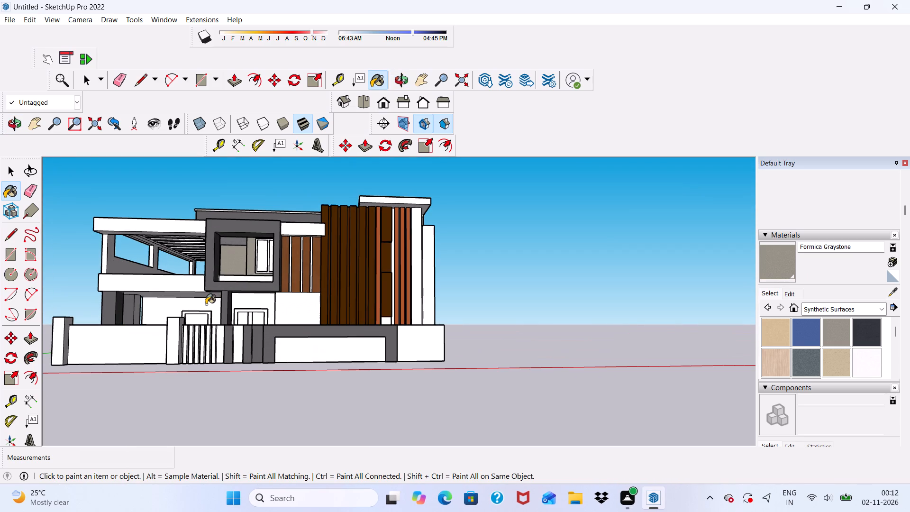
scroll(241, 318, down, 5)
scroll(335, 360, up, 8)
scroll(249, 278, up, 3)
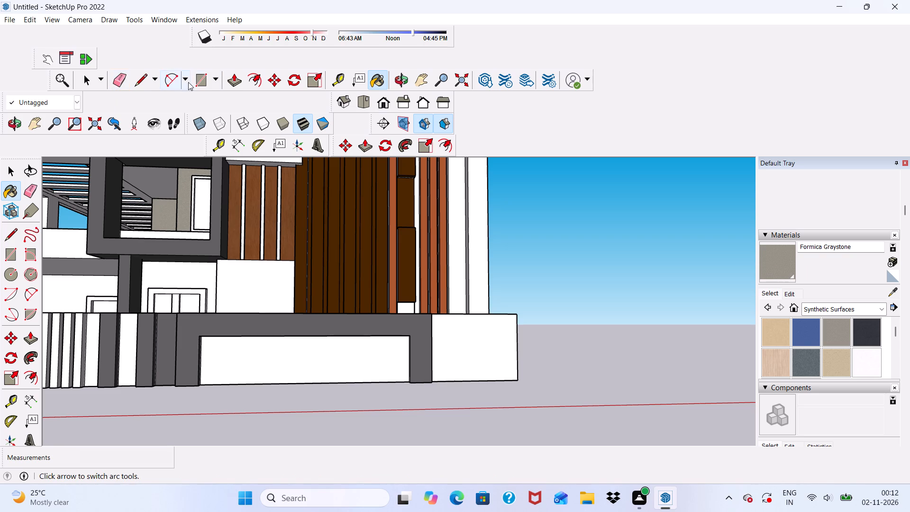
Draw a rectangle about 3' by 8' 8" on the white ground-floor wall between the double door and the dark brown slats.
click(193, 80)
scroll(266, 242, up, 5)
click(229, 271)
scroll(227, 296, down, 2)
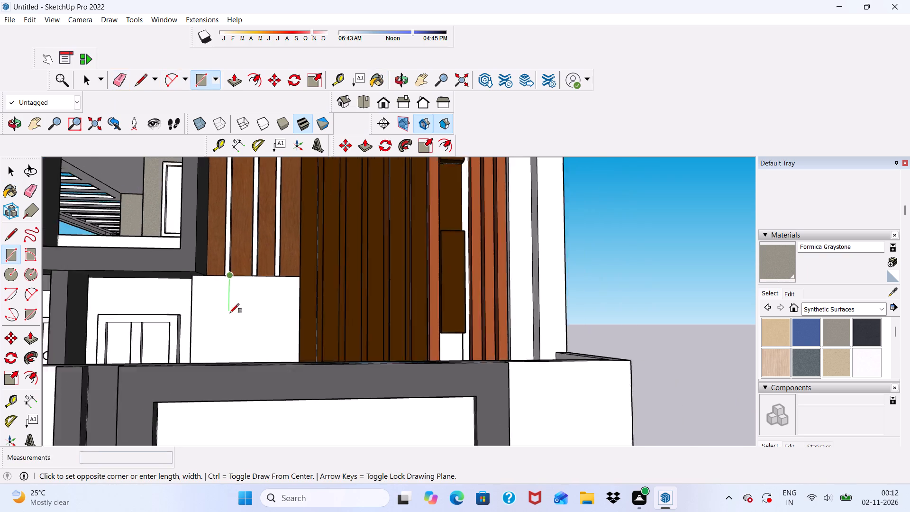
scroll(230, 313, down, 4)
scroll(258, 310, up, 12)
scroll(228, 187, down, 6)
scroll(228, 253, up, 1)
scroll(227, 259, down, 2)
scroll(237, 284, up, 5)
middle_drag(236, 268, 220, 338)
scroll(219, 310, up, 1)
scroll(213, 209, down, 5)
scroll(207, 349, up, 7)
scroll(202, 235, down, 7)
scroll(238, 341, up, 1)
scroll(239, 289, down, 6)
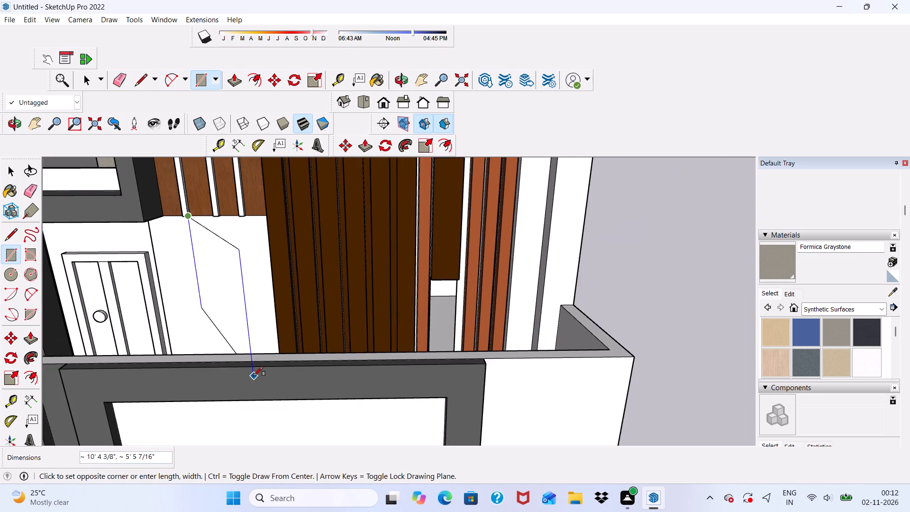
scroll(251, 373, up, 7)
scroll(243, 278, up, 1)
middle_drag(243, 278, 257, 309)
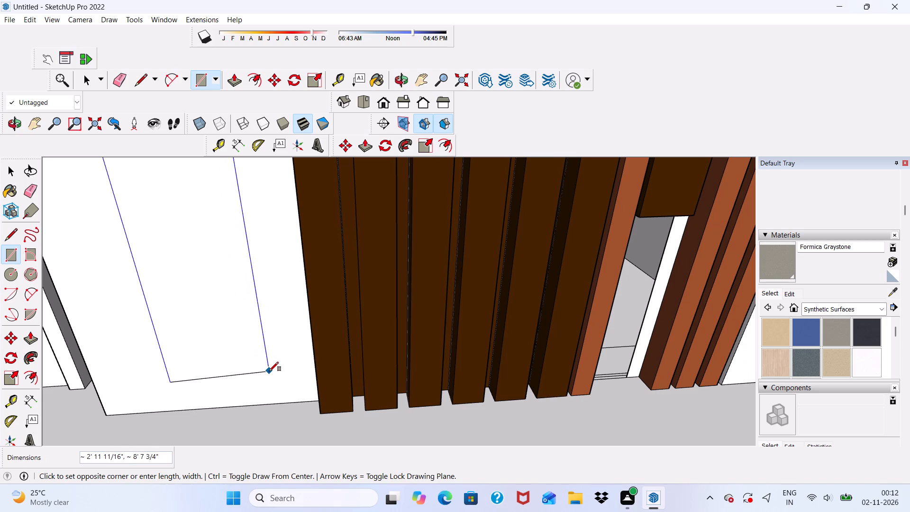
click(269, 371)
Push/Pull the new rectangle on the ground-floor wall outward by about 11".
middle_drag(165, 208, 299, 178)
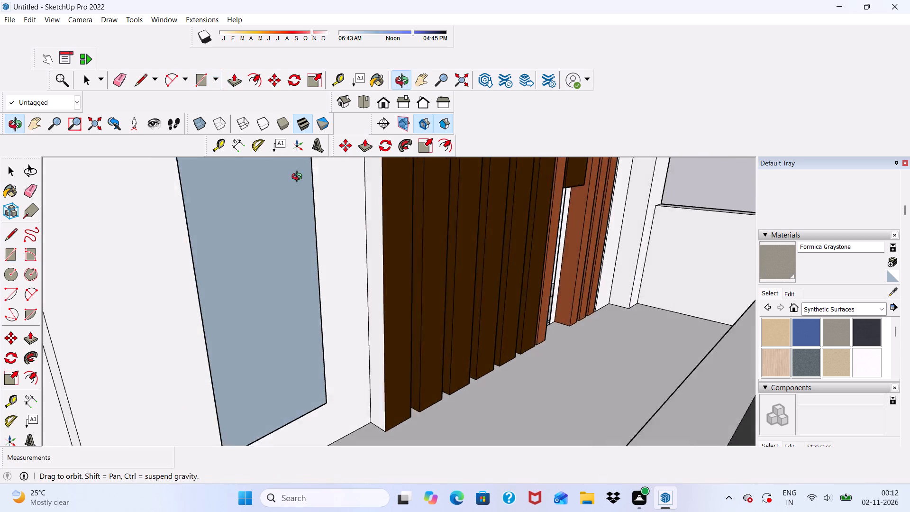
middle_drag(299, 178, 303, 178)
drag(237, 75, 241, 85)
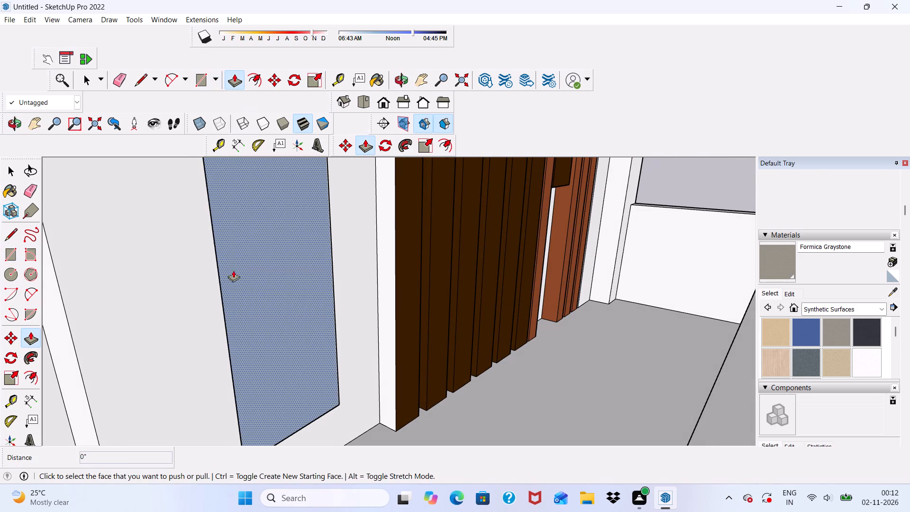
click(238, 266)
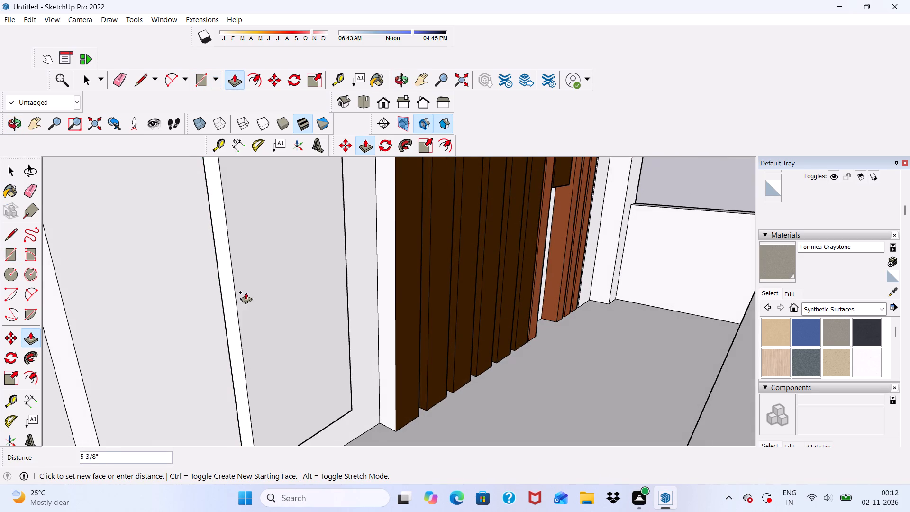
click(260, 299)
scroll(262, 300, down, 2)
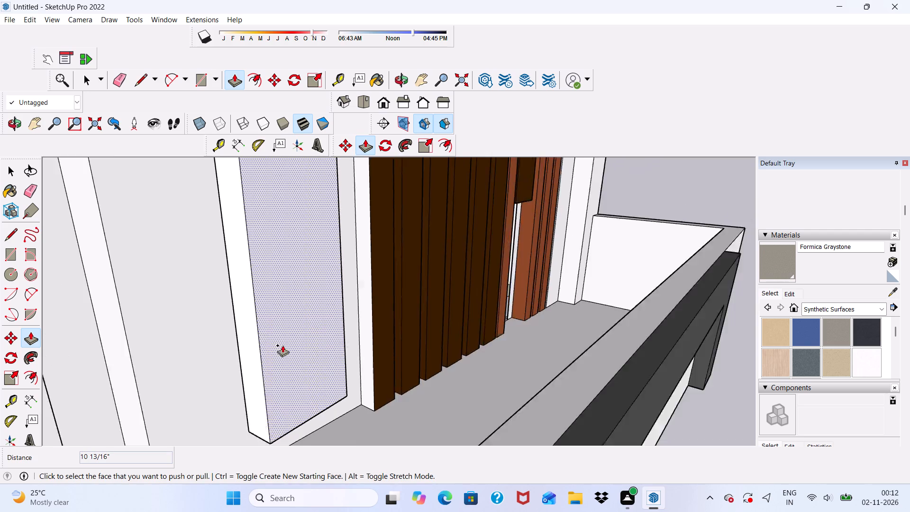
Paint the white boundary-wall panel inside the dark gray frame with Formica Graystone from Synthetic Surfaces.
scroll(282, 345, down, 4)
middle_drag(284, 324, 189, 340)
scroll(178, 331, up, 1)
scroll(180, 330, down, 4)
middle_drag(216, 330, 207, 251)
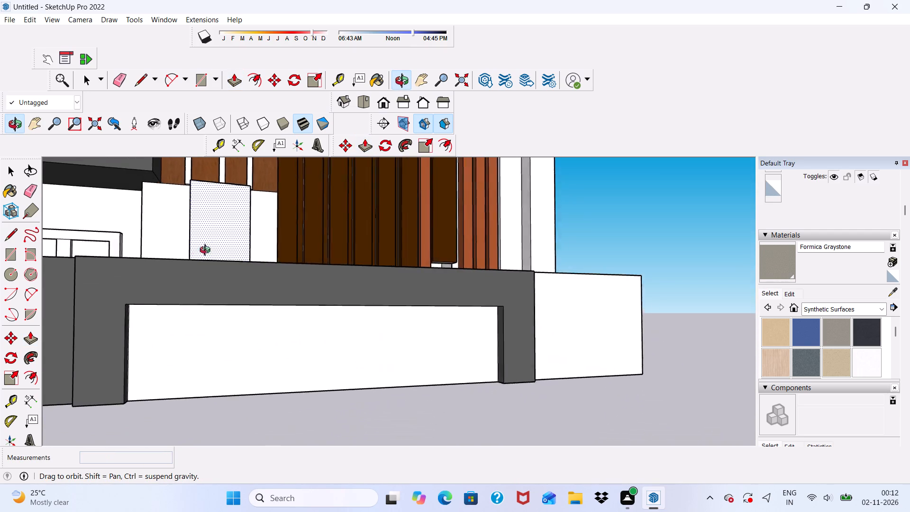
middle_drag(207, 251, 192, 261)
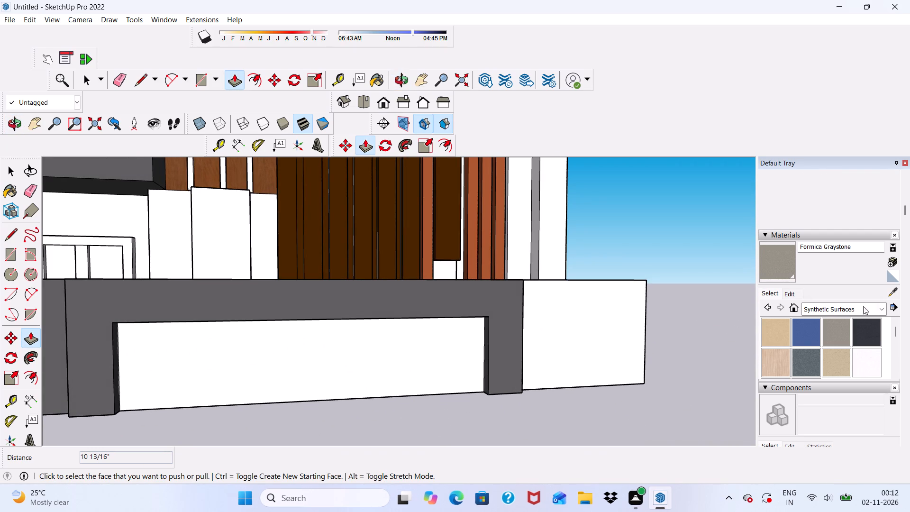
click(877, 309)
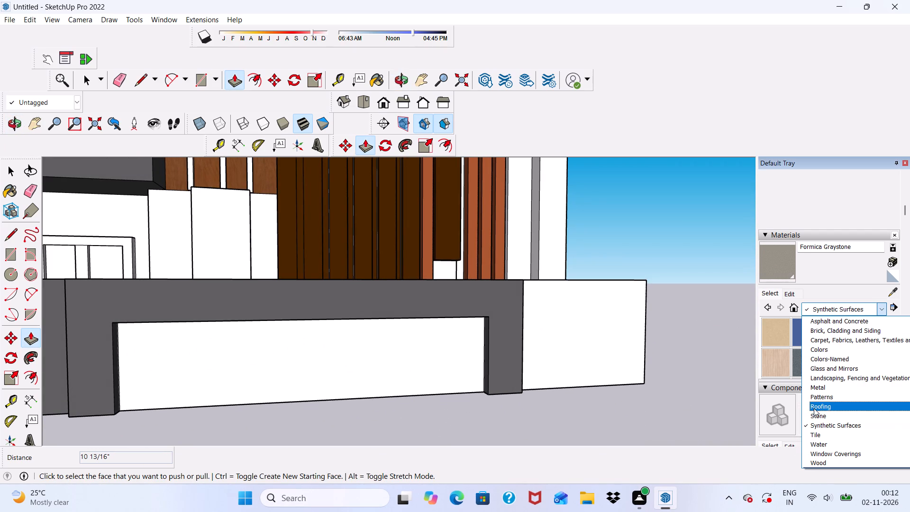
click(688, 365)
click(837, 338)
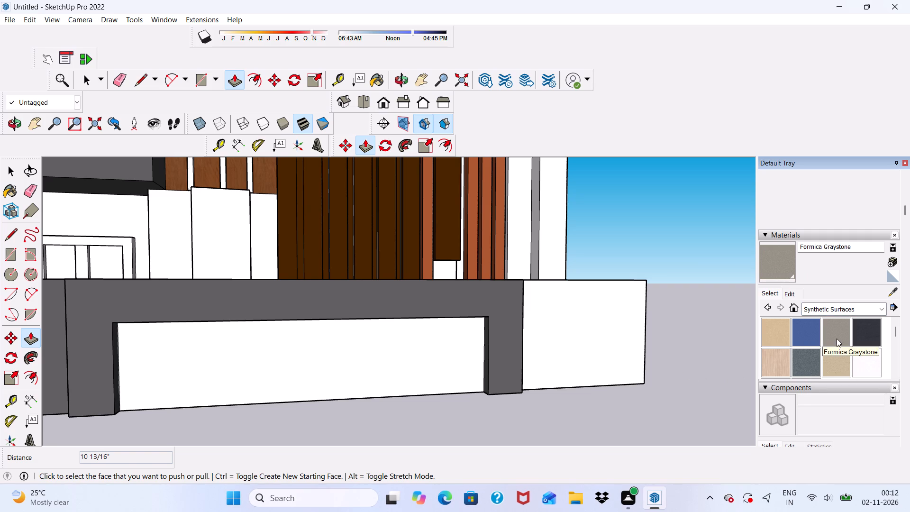
scroll(409, 383, up, 3)
click(399, 369)
Examine the front facade and boundary wall with the graystone panel from several angles.
scroll(400, 371, down, 5)
middle_drag(456, 408, 394, 419)
scroll(394, 409, up, 1)
scroll(394, 385, down, 5)
middle_drag(422, 413, 508, 411)
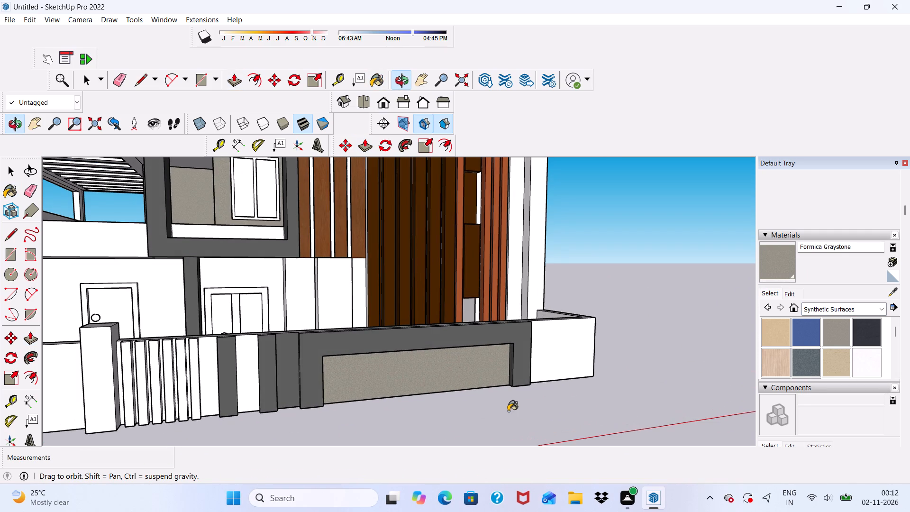
middle_drag(508, 411, 508, 411)
scroll(237, 327, up, 6)
middle_drag(361, 411, 311, 403)
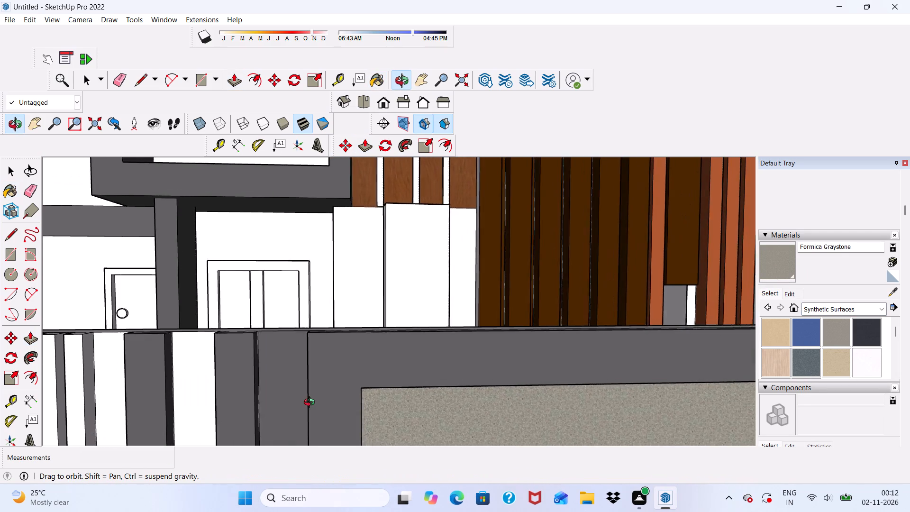
middle_drag(311, 403, 310, 384)
scroll(313, 384, up, 1)
scroll(326, 383, down, 10)
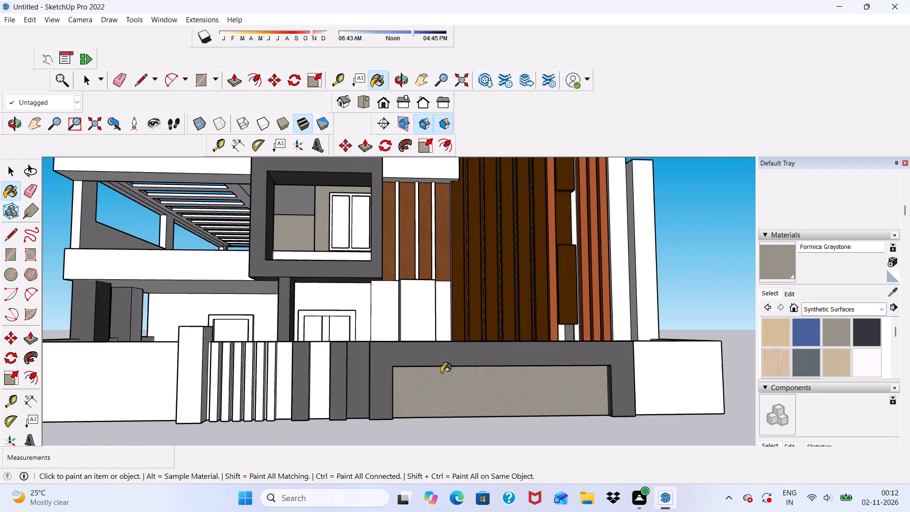
scroll(469, 363, down, 1)
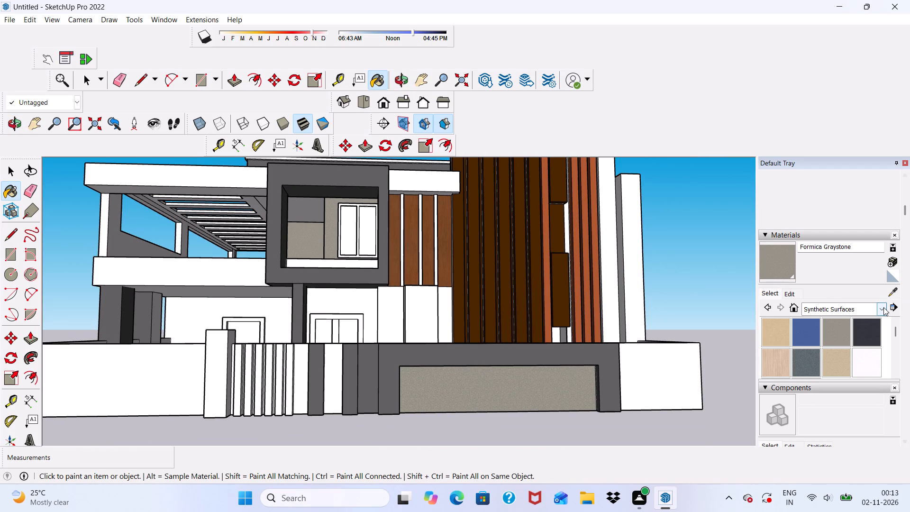
Paint the front and door-side faces of the protruding ground-floor wall block with Granite Brown from the Stone materials.
click(883, 307)
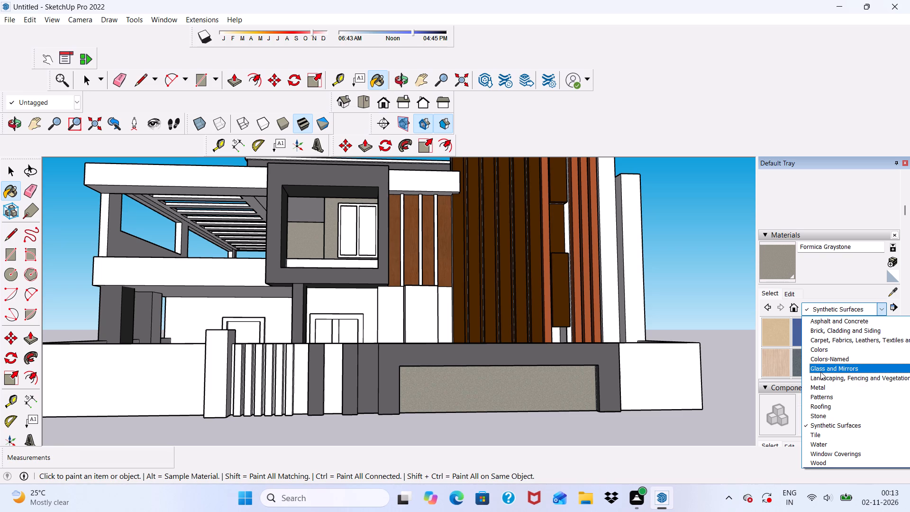
click(799, 371)
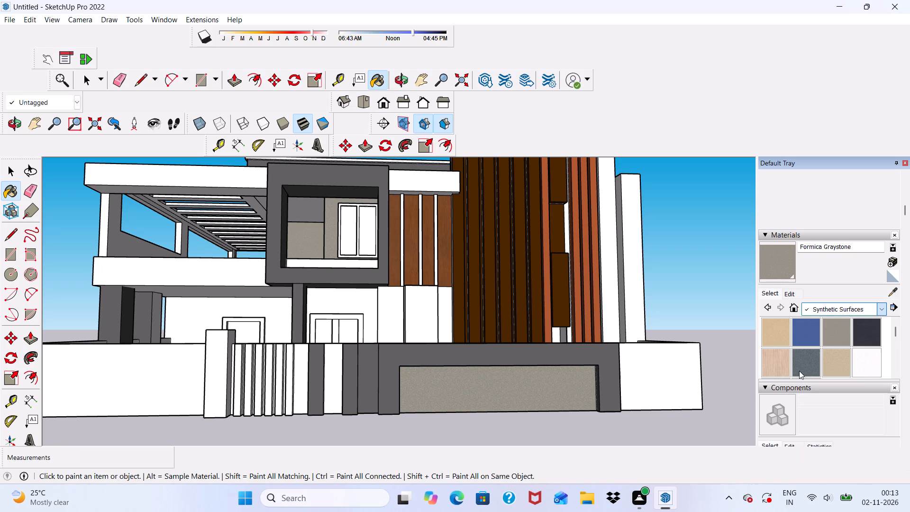
scroll(0, 236, up, 1)
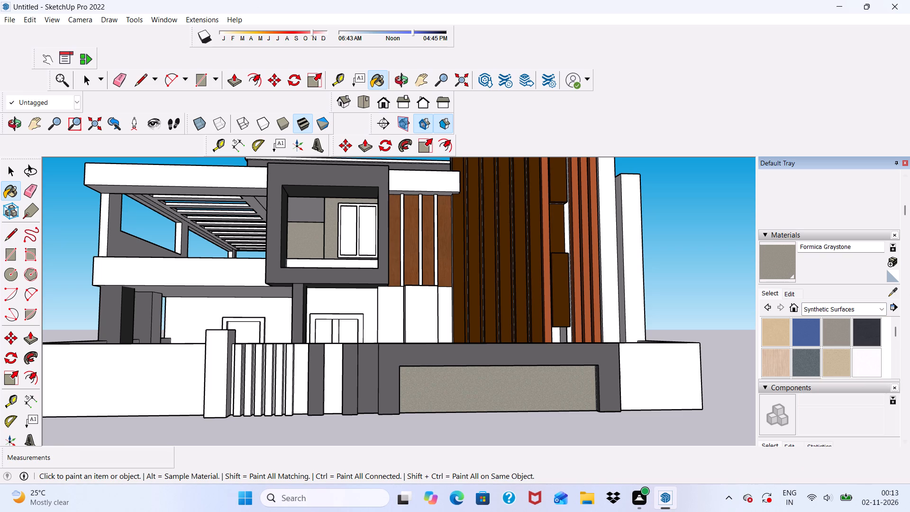
click(884, 311)
click(832, 415)
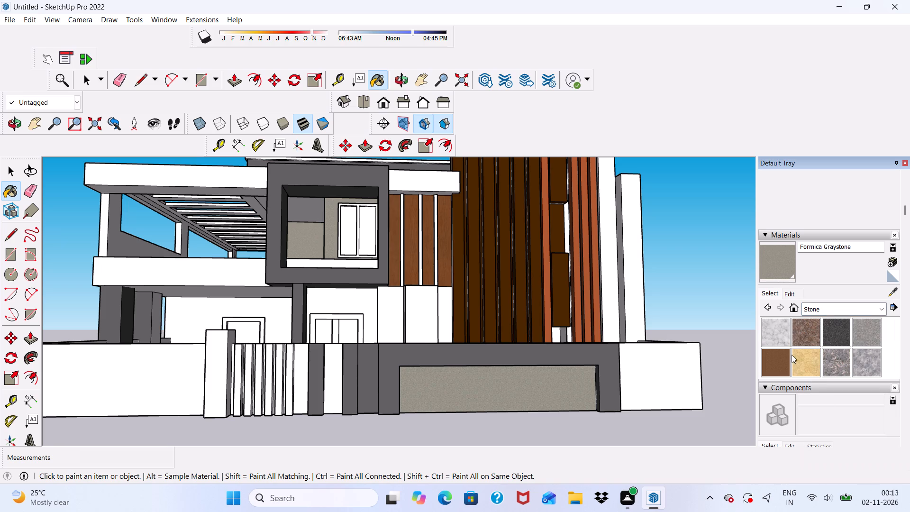
click(794, 332)
scroll(430, 296, up, 8)
click(447, 306)
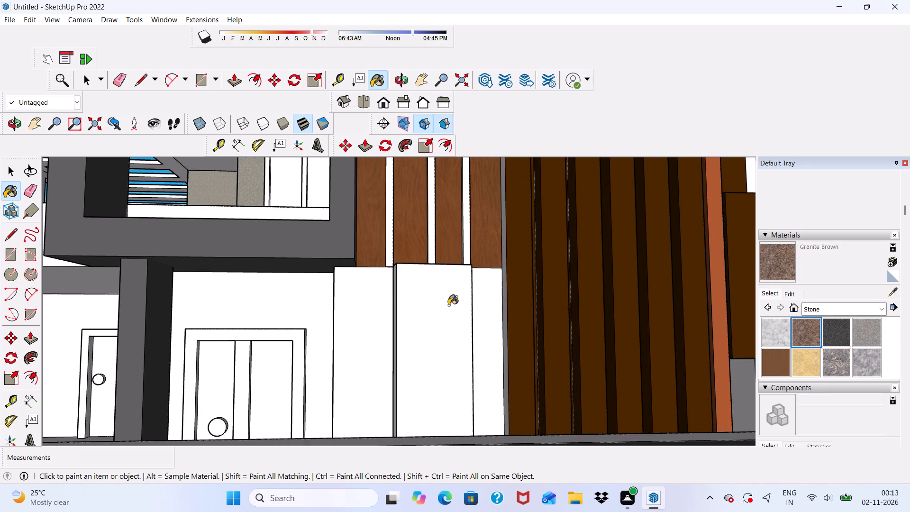
scroll(390, 304, up, 11)
click(419, 277)
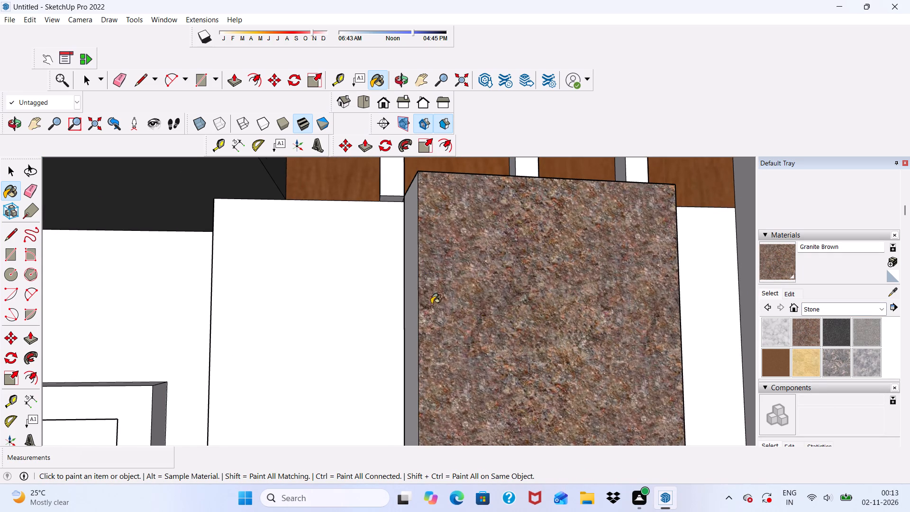
scroll(421, 302, up, 5)
click(417, 292)
Paint the top faces and the slat-side face of the protruding wall block with Granite Brown.
scroll(389, 307, down, 5)
middle_drag(598, 307, 458, 408)
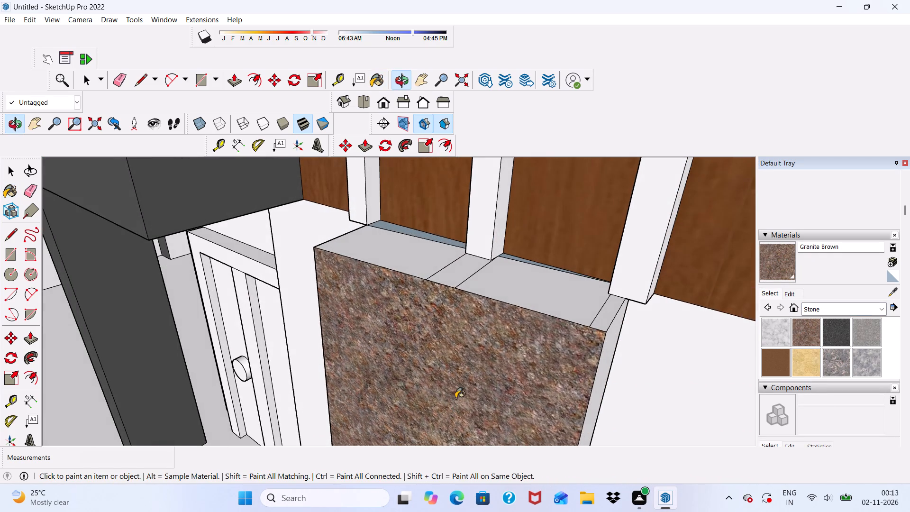
click(510, 283)
click(440, 273)
click(416, 262)
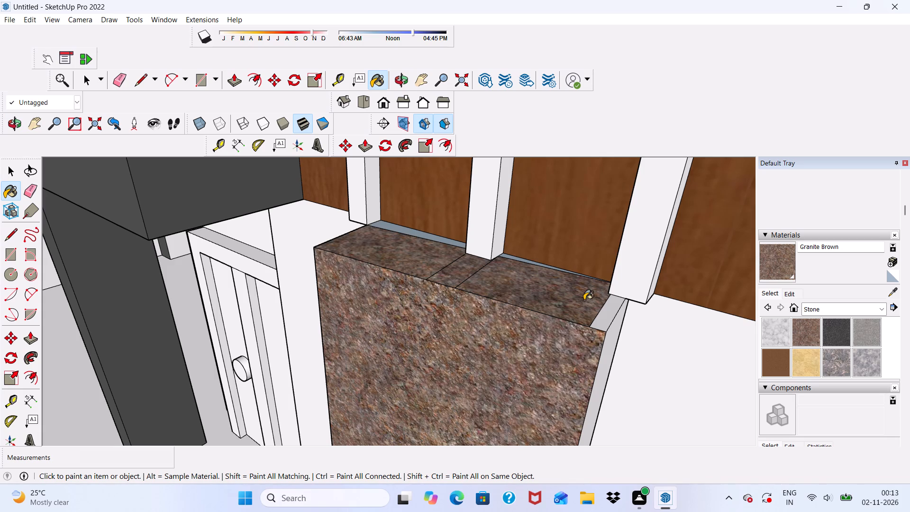
click(595, 320)
click(614, 347)
middle_drag(605, 350, 628, 226)
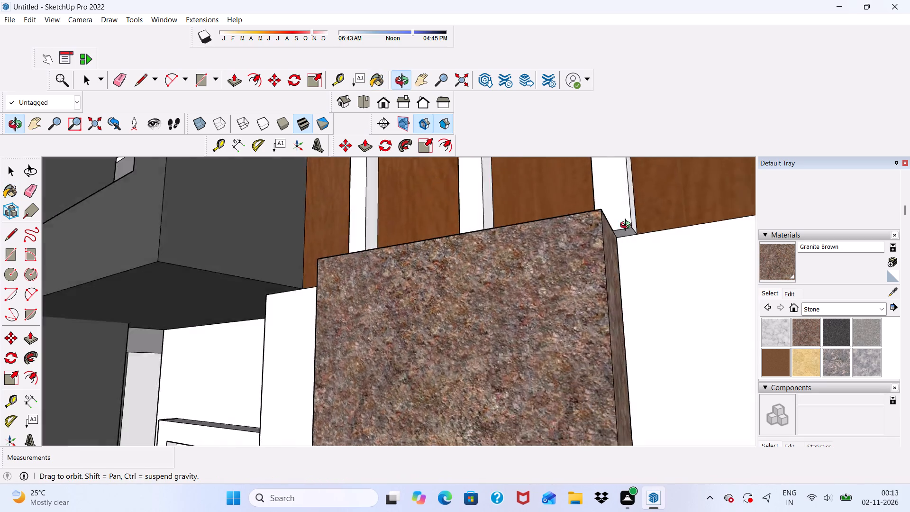
middle_drag(628, 226, 662, 218)
Edit the Granite Brown material to a darker shade.
scroll(669, 231, up, 1)
scroll(507, 274, down, 10)
scroll(456, 306, down, 8)
middle_drag(503, 324, 523, 374)
click(787, 290)
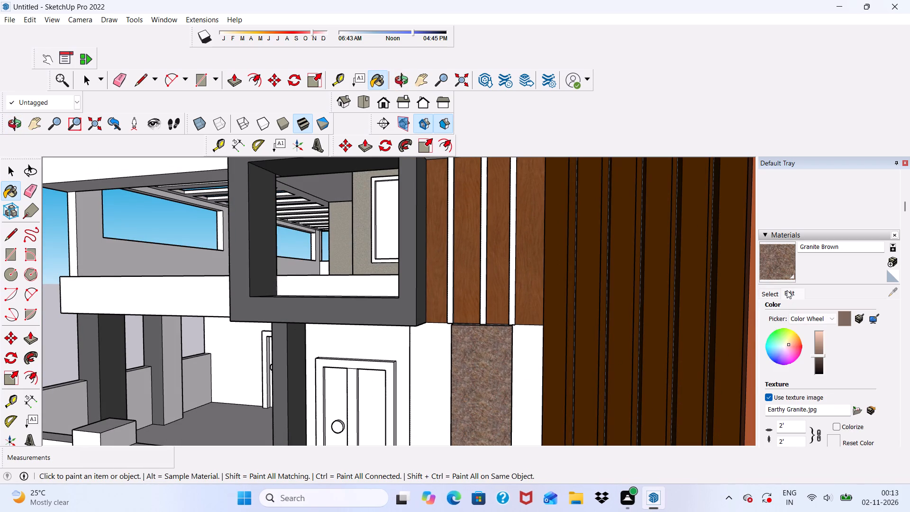
drag(820, 353, 822, 359)
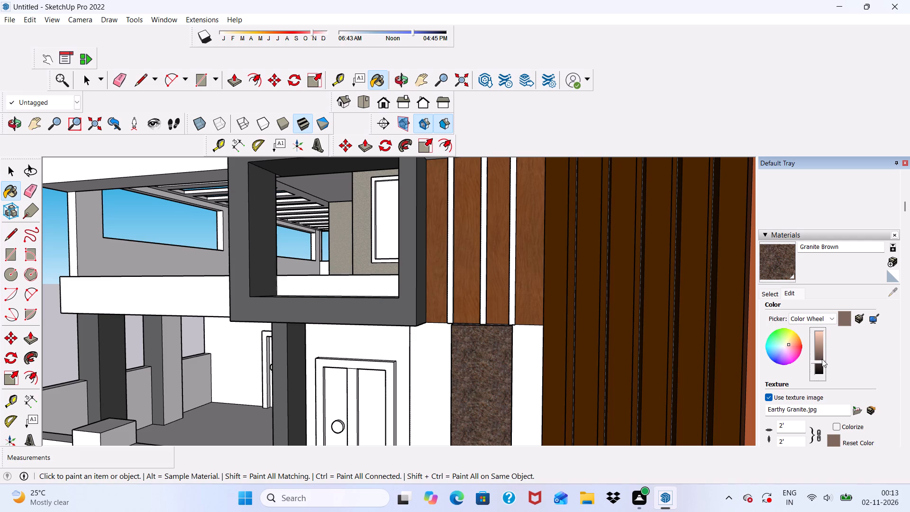
drag(822, 359, 822, 359)
Examine the darkened granite block against the slats, doors and boundary wall from the front.
scroll(512, 356, up, 6)
scroll(424, 269, down, 1)
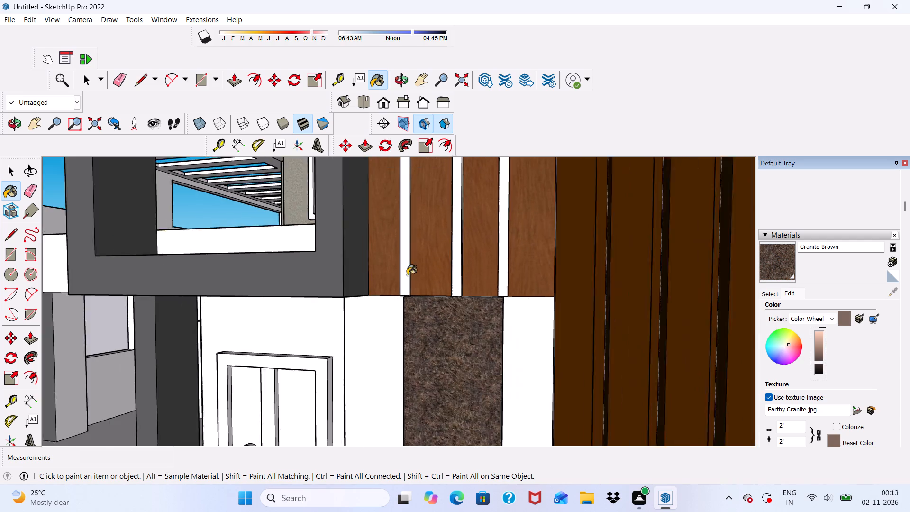
scroll(407, 275, down, 1)
scroll(407, 331, up, 6)
scroll(408, 250, down, 13)
scroll(431, 355, up, 1)
middle_drag(431, 355, 510, 367)
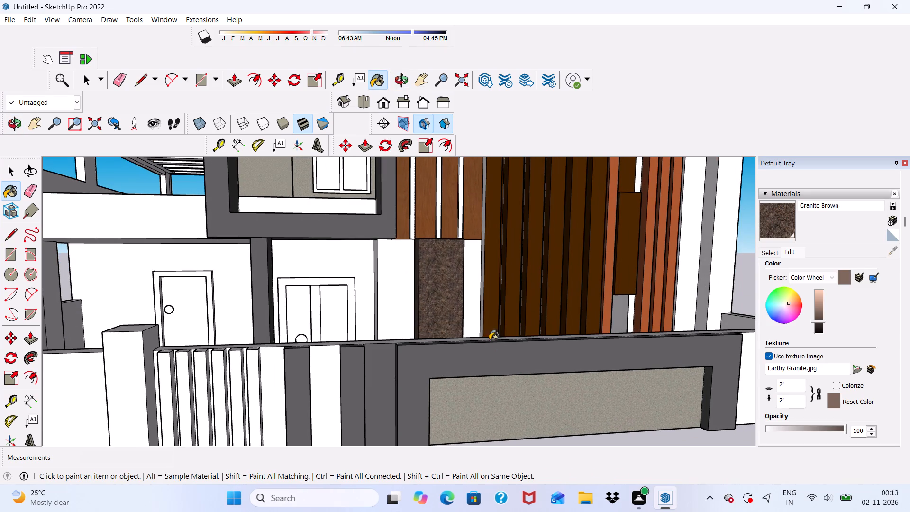
scroll(465, 318, down, 5)
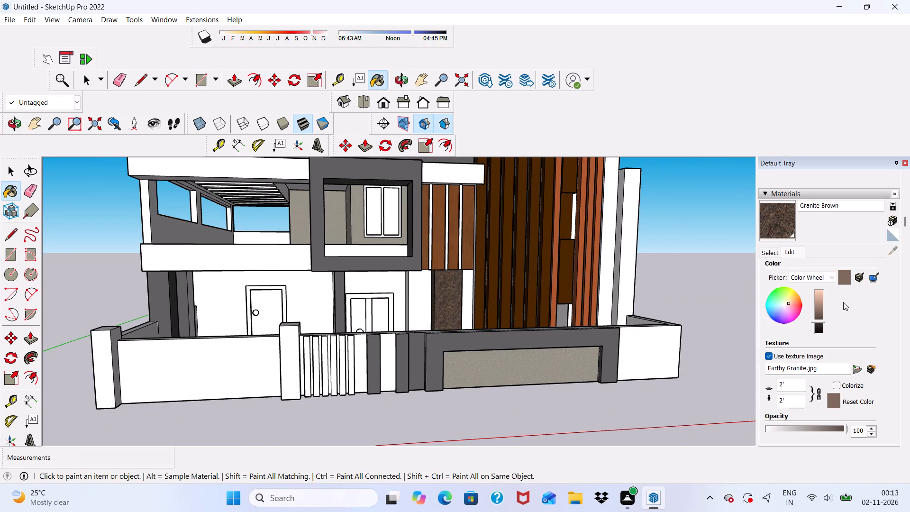
Paint the front faces of the ground-floor double door's frame and centre mullion with Sandstone from the Stone materials.
click(774, 253)
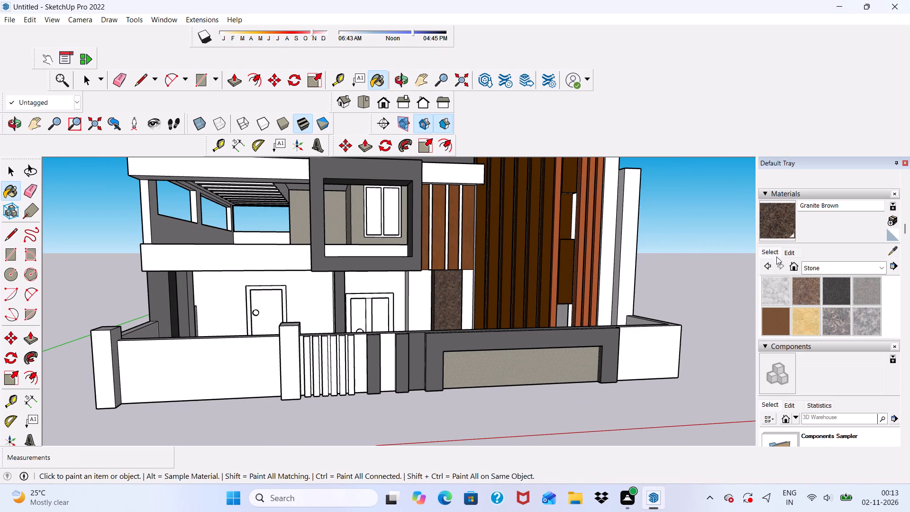
click(783, 319)
scroll(429, 351, up, 15)
click(368, 302)
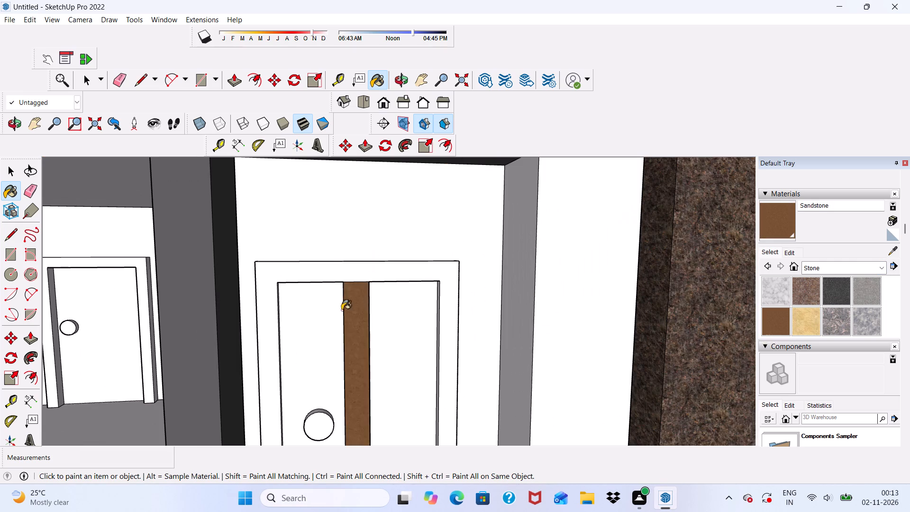
scroll(324, 284, up, 3)
click(313, 267)
Paint the double door frame's inner side and top reveals and one side of the mullion with Sandstone.
scroll(292, 326, up, 3)
middle_drag(292, 327, 222, 339)
scroll(280, 336, up, 4)
click(270, 317)
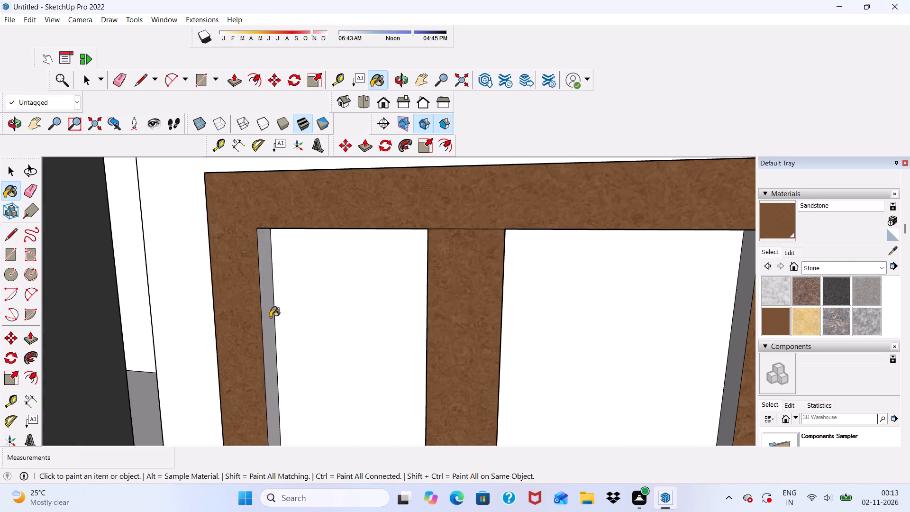
middle_drag(274, 320, 384, 234)
scroll(391, 232, up, 4)
click(382, 234)
click(461, 272)
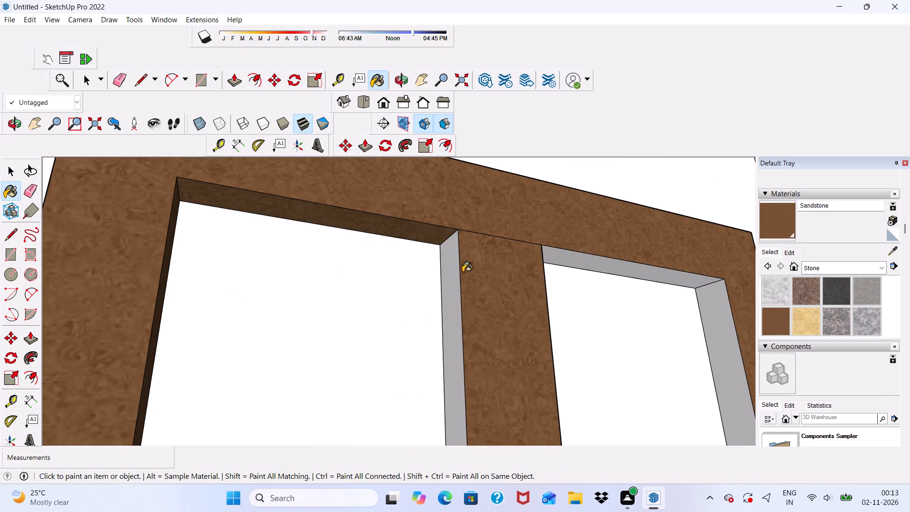
click(444, 287)
scroll(543, 265, up, 3)
click(551, 257)
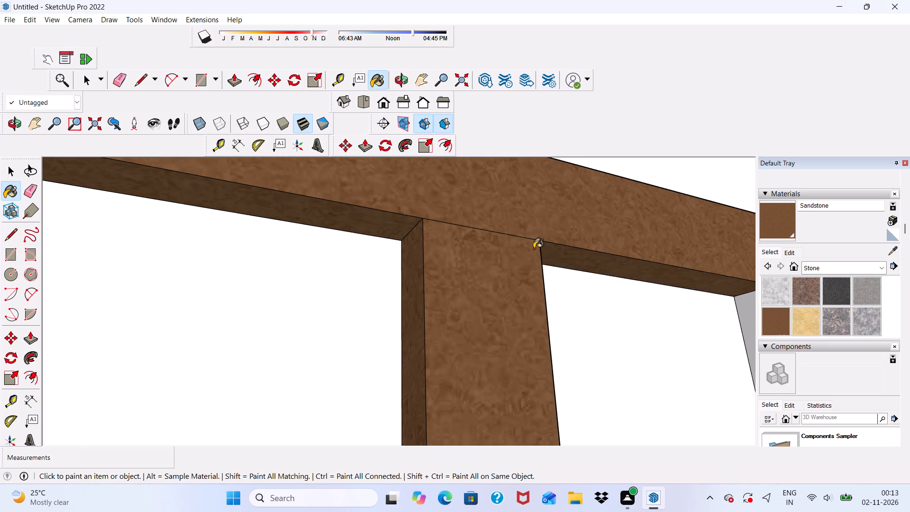
scroll(486, 248, down, 6)
scroll(601, 329, up, 4)
click(682, 335)
Paint the double door frame's outer sides and top, plus the mullion's remaining side, with Sandstone.
scroll(630, 338, down, 9)
middle_drag(639, 359, 464, 412)
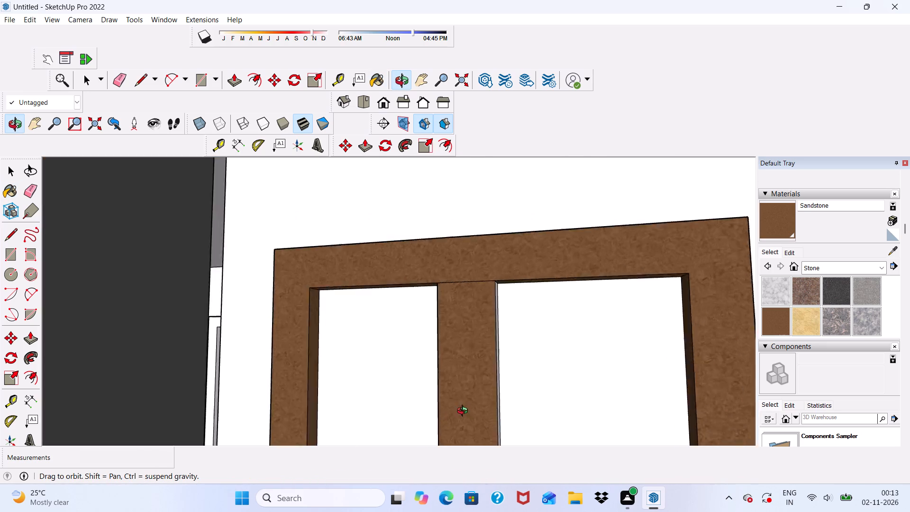
middle_drag(464, 412, 406, 416)
click(630, 355)
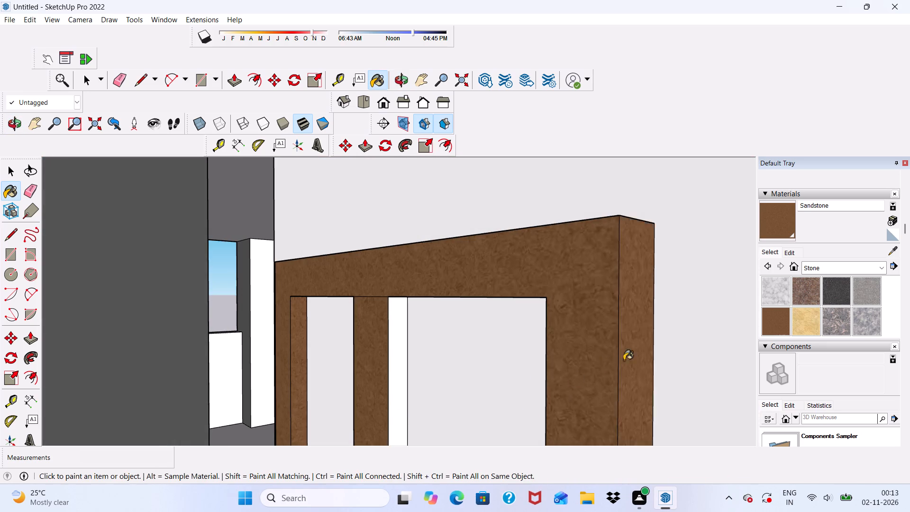
scroll(434, 391, up, 4)
click(370, 361)
scroll(377, 308, down, 5)
middle_drag(451, 316, 463, 384)
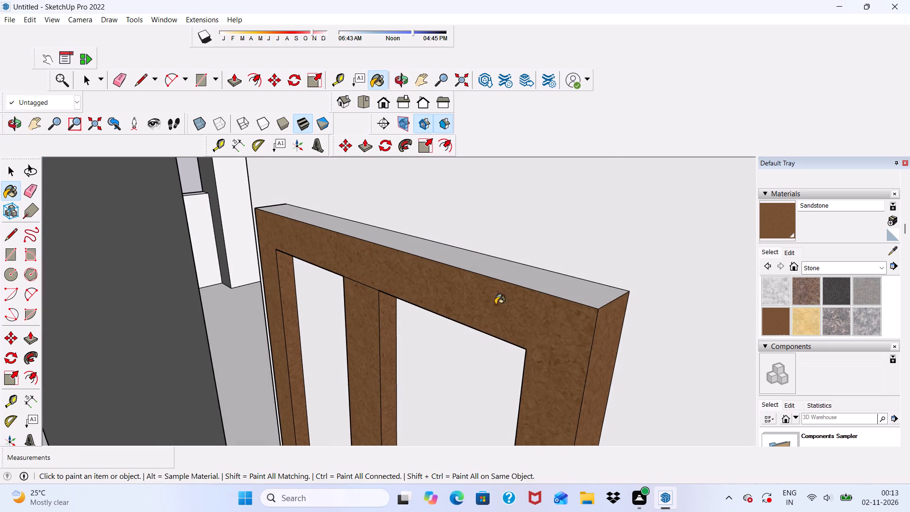
click(503, 277)
scroll(442, 302, down, 1)
middle_drag(364, 338, 545, 323)
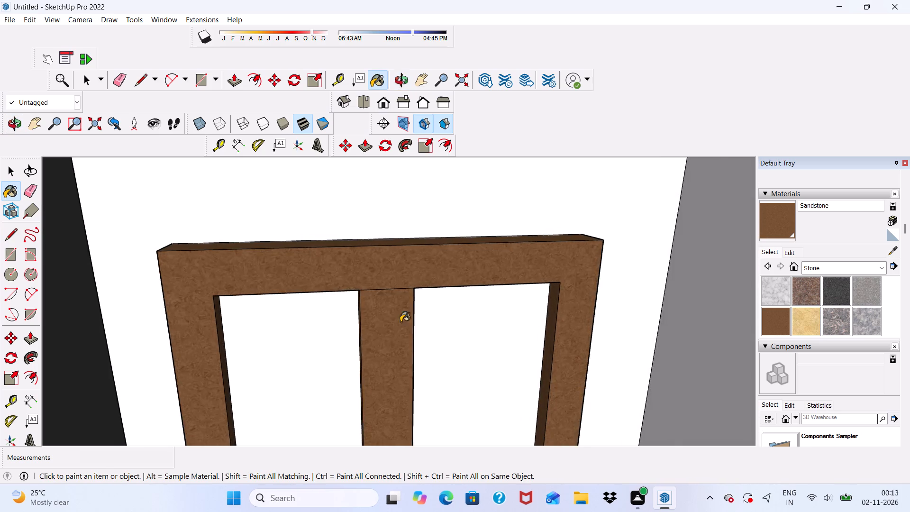
scroll(281, 337, up, 10)
middle_drag(140, 335, 366, 332)
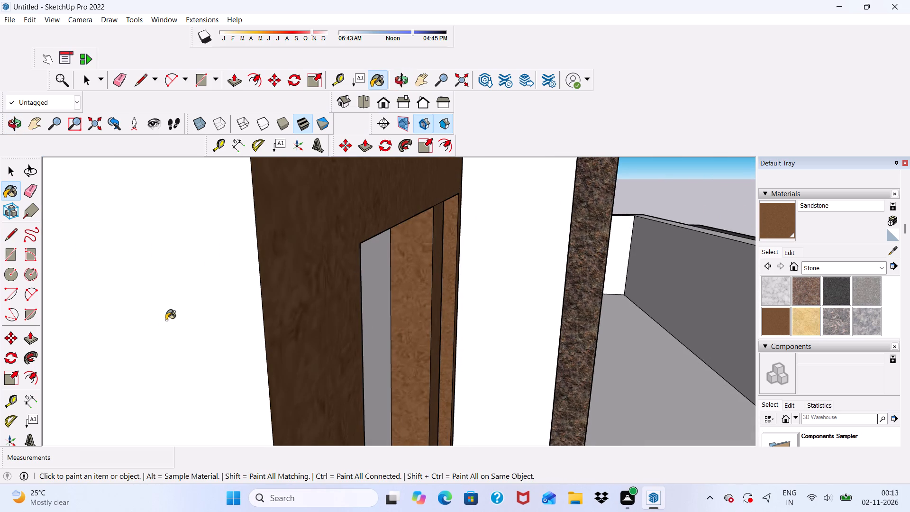
click(166, 320)
scroll(199, 350, down, 20)
scroll(199, 350, down, 10)
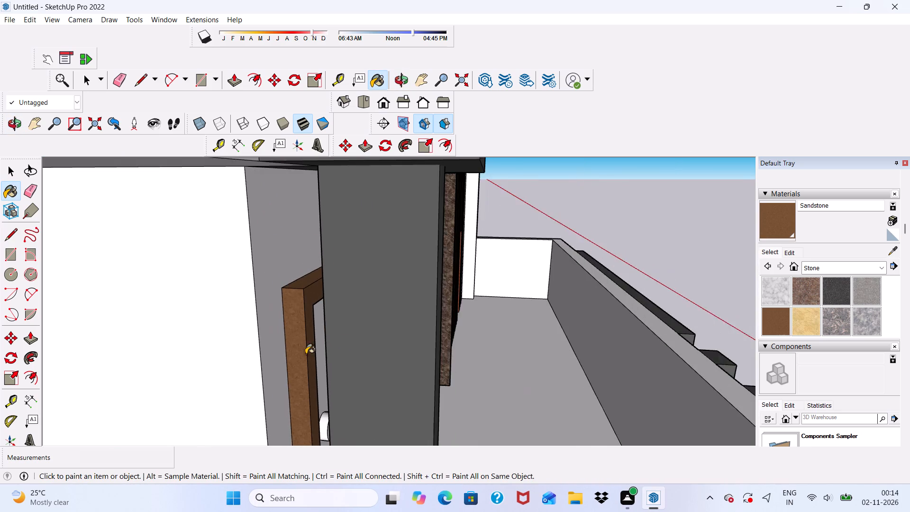
Paint the front face and rim of the double door's round knob with Sandstone.
scroll(306, 354, down, 6)
middle_drag(349, 400, 68, 375)
scroll(309, 281, up, 6)
scroll(376, 384, up, 2)
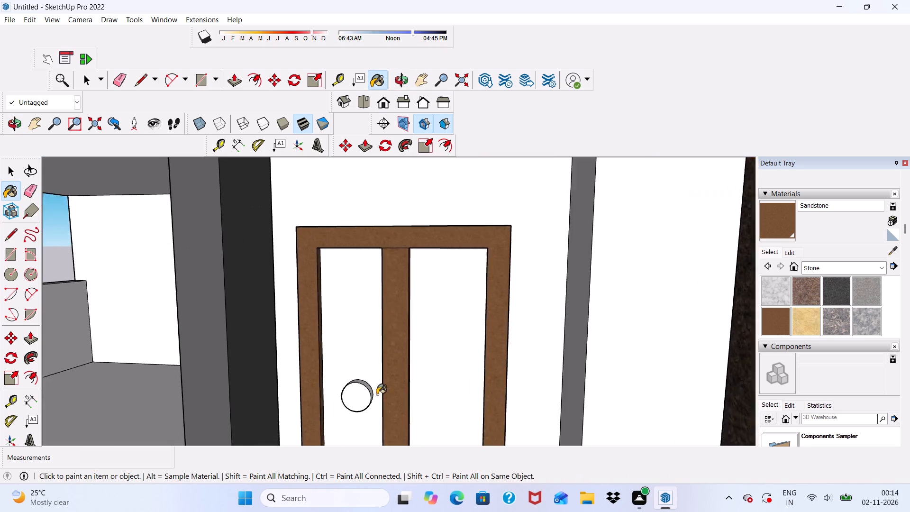
scroll(377, 394, up, 5)
click(350, 396)
scroll(355, 383, up, 5)
click(361, 374)
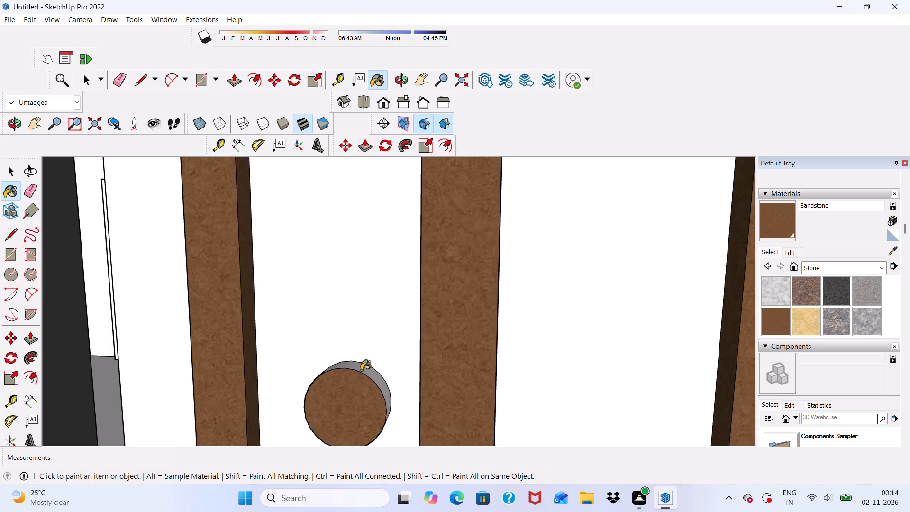
Paint the remaining rim of the double door's knob and both door leaves with Sandstone.
click(361, 370)
click(359, 325)
scroll(359, 308, down, 6)
drag(459, 285, 464, 286)
scroll(465, 286, down, 10)
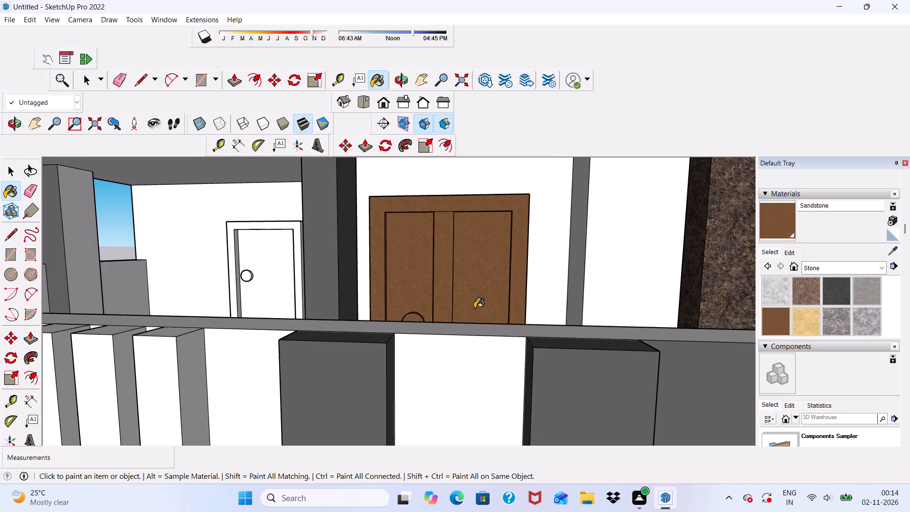
Paint the leaf and the frame's front face of the ground-floor single door with Sandstone.
scroll(474, 308, down, 10)
middle_drag(475, 303, 523, 380)
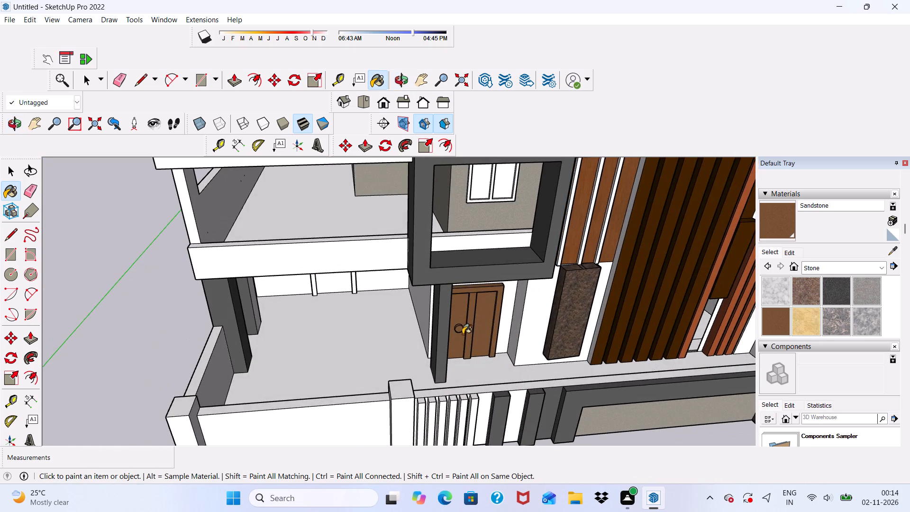
scroll(457, 340, up, 6)
middle_drag(414, 271, 416, 207)
scroll(218, 230, up, 5)
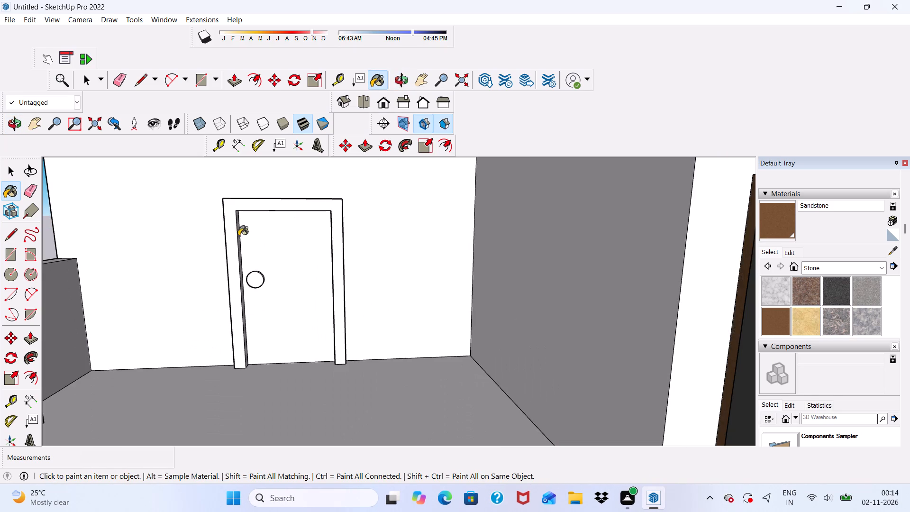
click(282, 248)
scroll(245, 224, up, 5)
click(257, 201)
scroll(189, 258, up, 4)
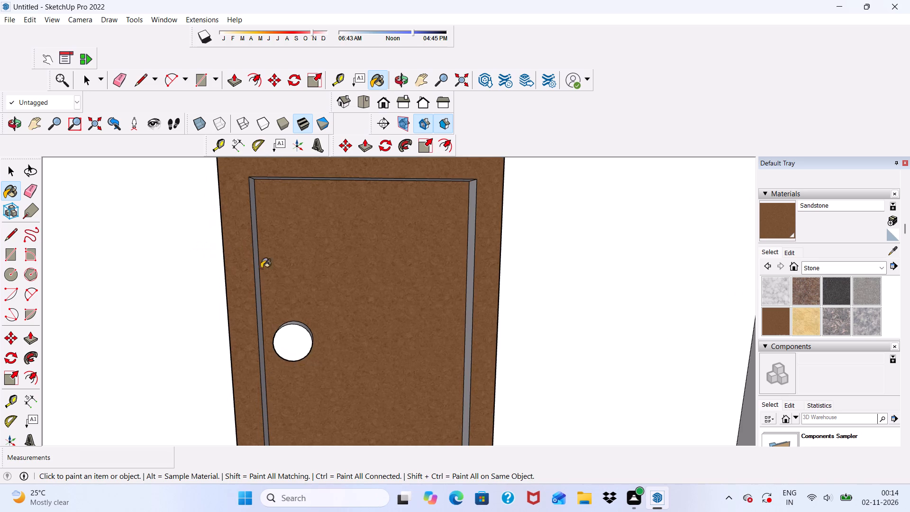
Paint the single door frame's two inner side reveals and its top reveal with Sandstone.
middle_drag(273, 270, 206, 273)
scroll(276, 255, up, 5)
click(270, 248)
scroll(283, 261, down, 5)
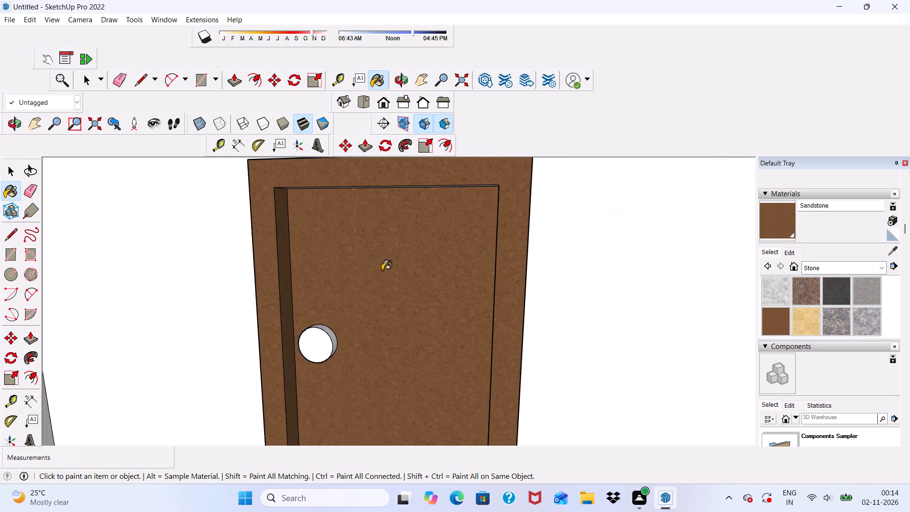
middle_drag(386, 267, 503, 225)
scroll(460, 201, up, 3)
drag(456, 191, 462, 192)
click(513, 233)
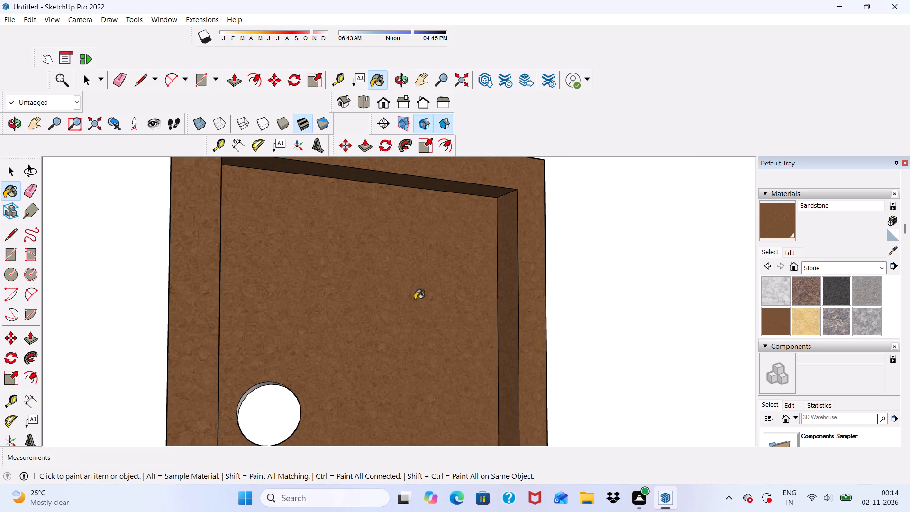
Paint the front face and rim of the single door's round knob with Sandstone.
click(290, 391)
middle_drag(287, 395, 245, 414)
scroll(287, 384, up, 6)
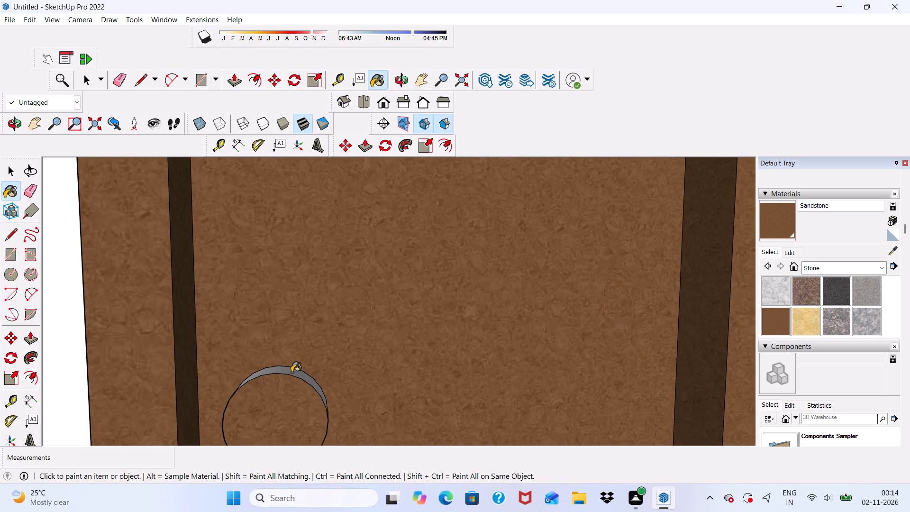
click(292, 372)
scroll(291, 358, down, 20)
scroll(291, 358, down, 5)
middle_drag(395, 307, 397, 307)
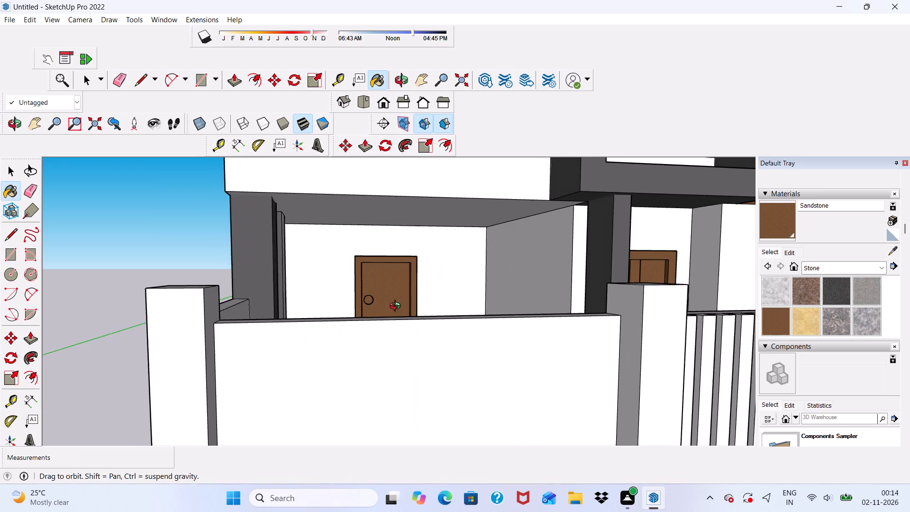
middle_drag(397, 307, 384, 325)
scroll(382, 285, down, 5)
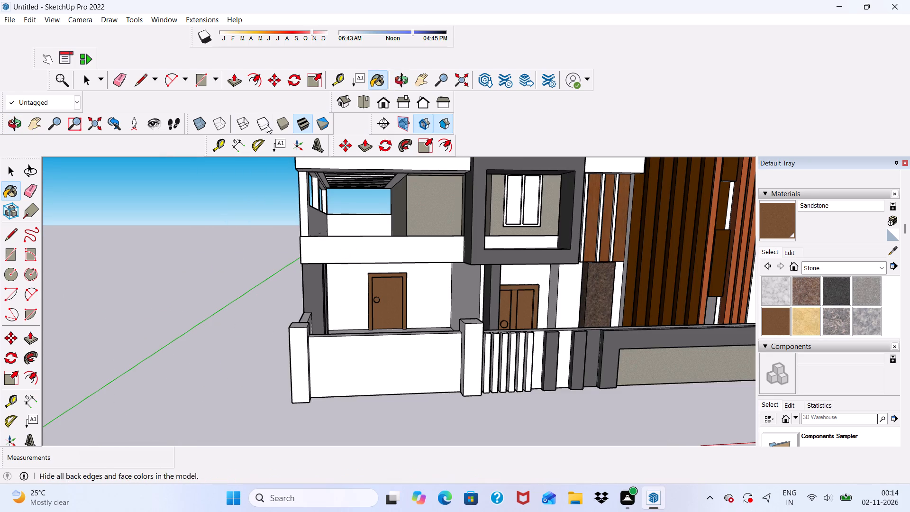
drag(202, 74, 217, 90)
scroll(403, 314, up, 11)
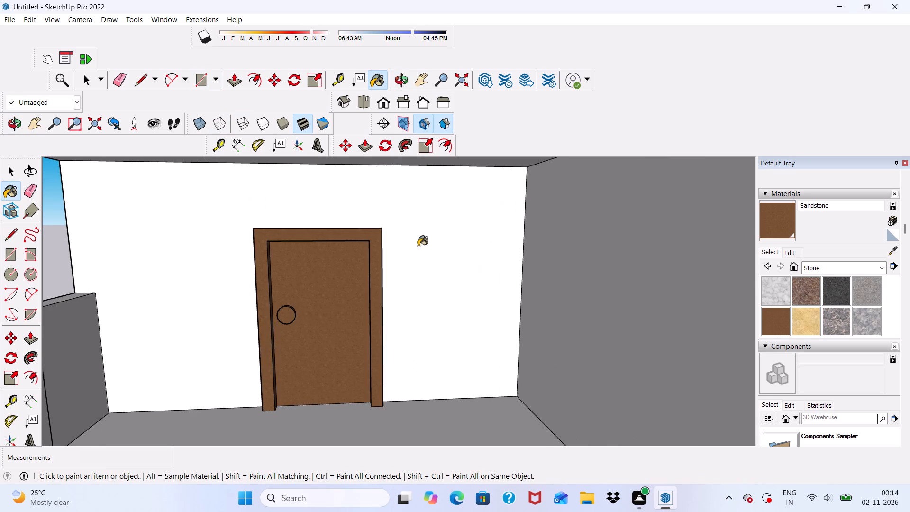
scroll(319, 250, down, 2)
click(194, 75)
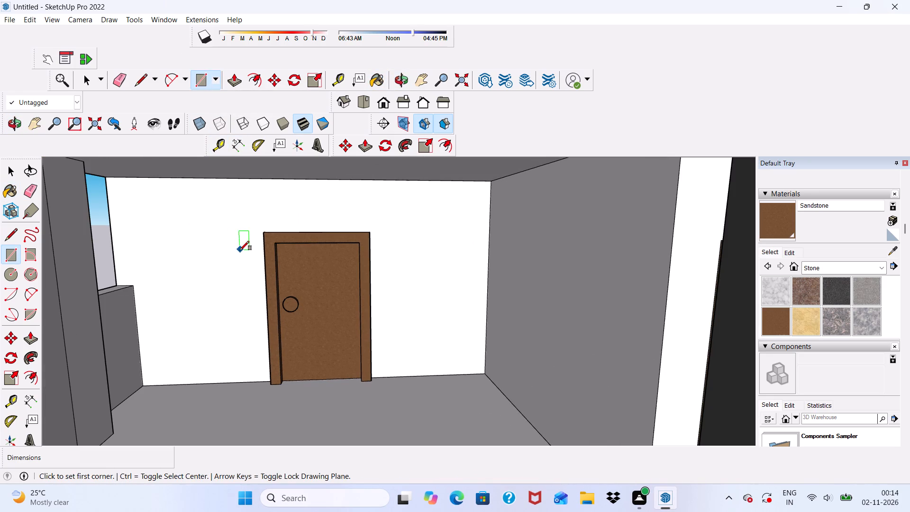
Paint the single door frame's two outer sides and its top with Sandstone.
middle_drag(392, 260, 485, 254)
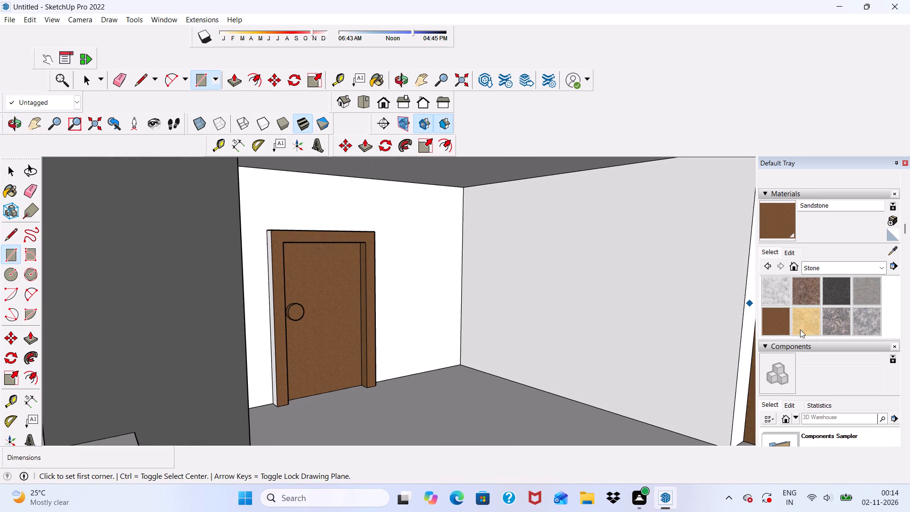
click(784, 318)
scroll(315, 235, up, 10)
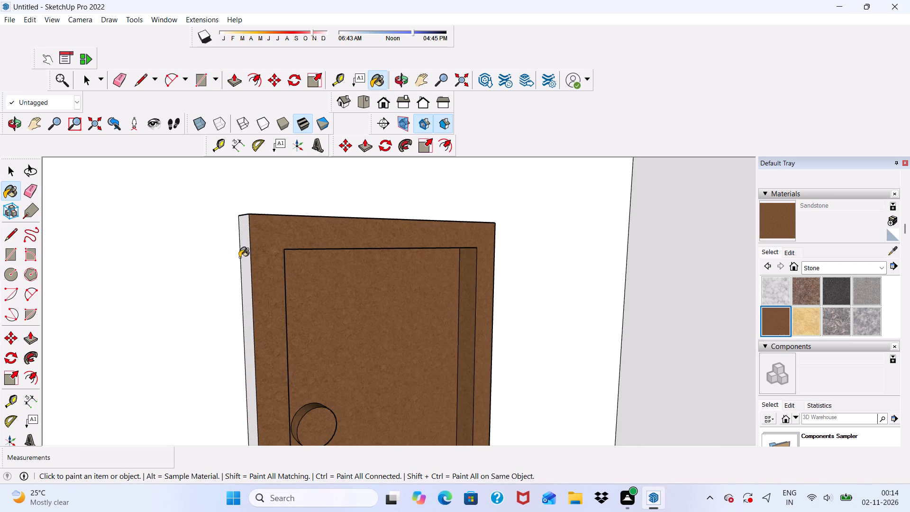
drag(244, 256, 251, 261)
middle_drag(263, 274, 282, 329)
click(251, 286)
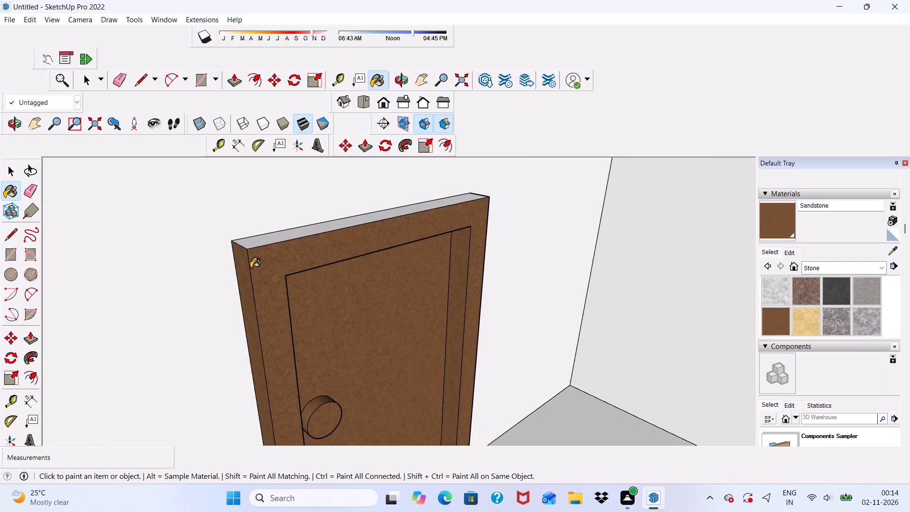
click(262, 240)
middle_drag(386, 256, 97, 248)
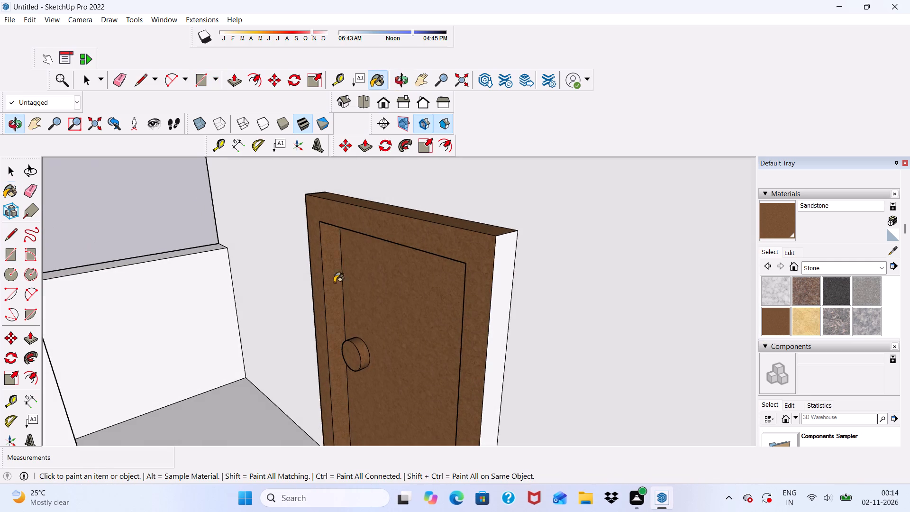
click(496, 317)
Draw an upright rectangle about 5' 4" by 2' 10" on the wall beside the single door's knob side, working from the front view.
scroll(473, 289, down, 6)
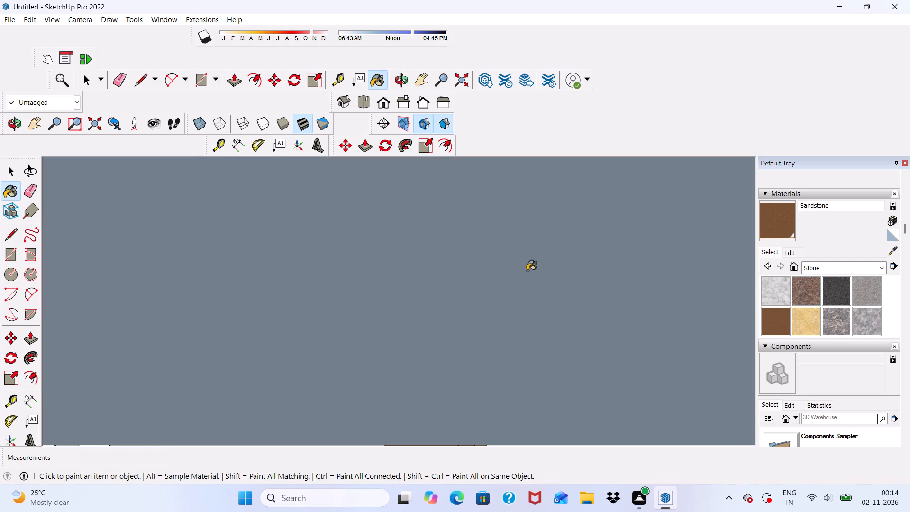
click(198, 83)
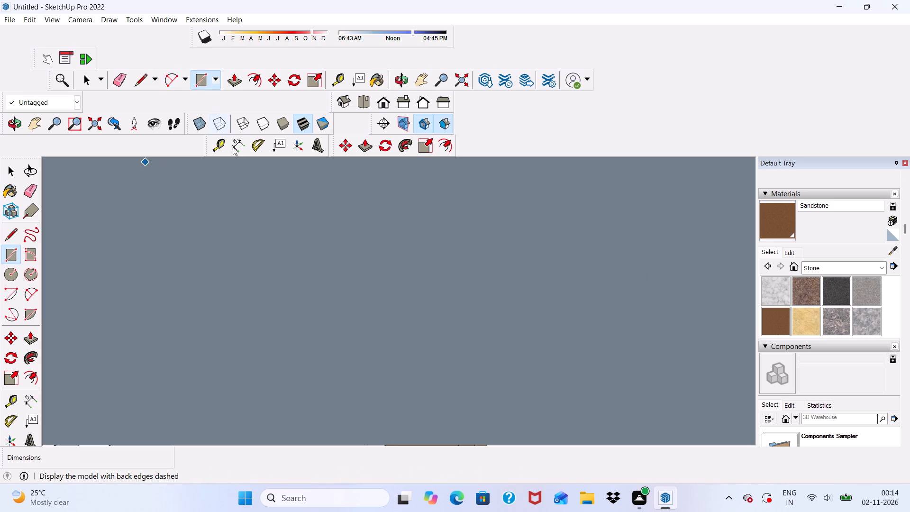
scroll(257, 207, down, 20)
scroll(257, 207, down, 2)
click(377, 101)
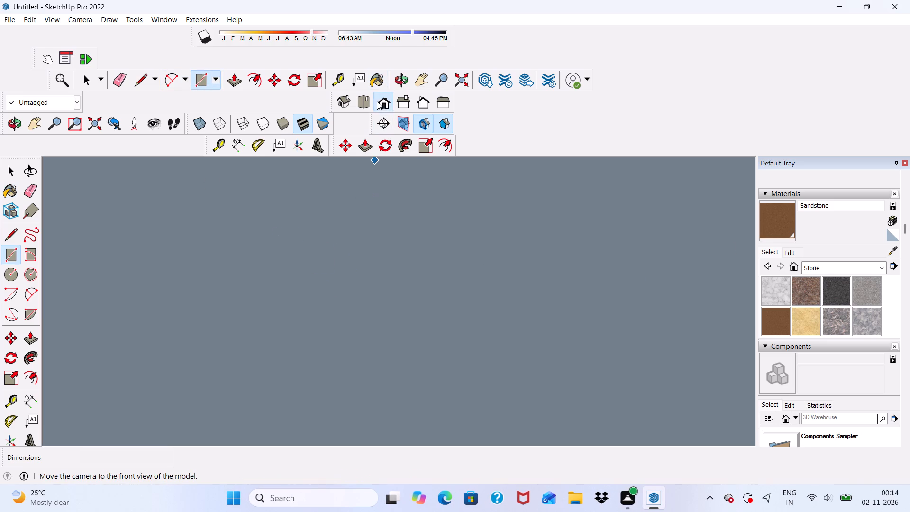
scroll(390, 171, down, 10)
scroll(394, 215, up, 1)
scroll(415, 204, down, 1)
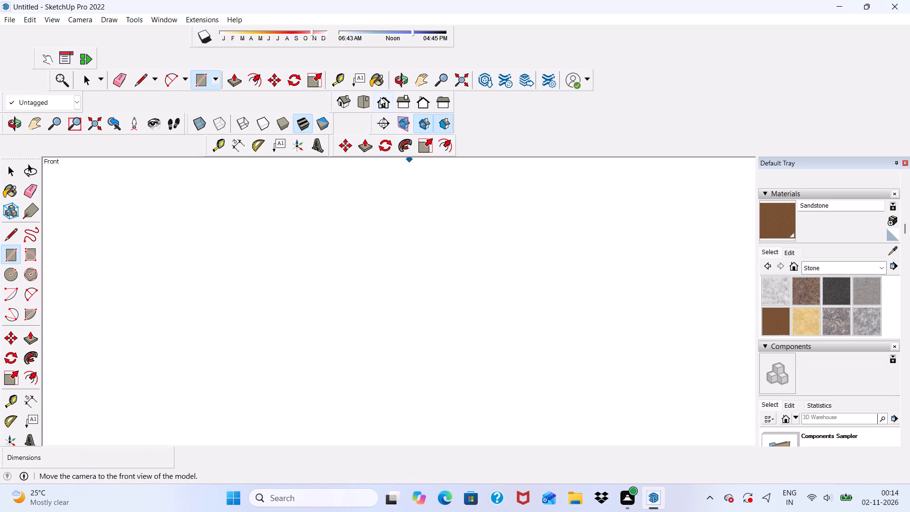
drag(380, 94, 383, 99)
scroll(413, 231, down, 20)
scroll(413, 231, down, 10)
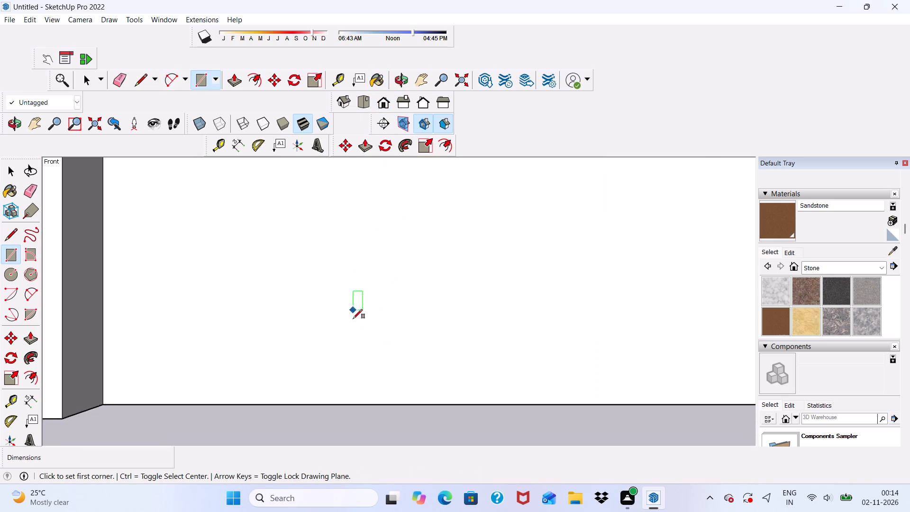
scroll(353, 319, down, 13)
scroll(382, 246, up, 11)
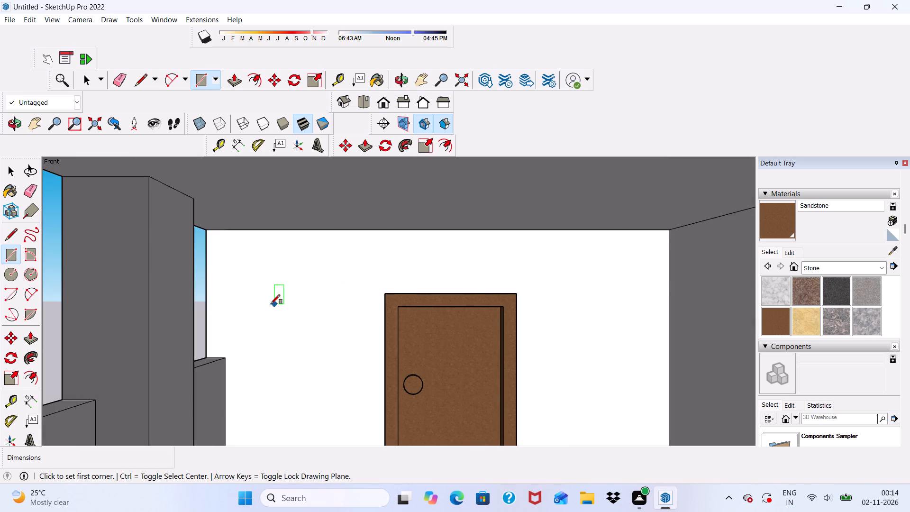
click(265, 285)
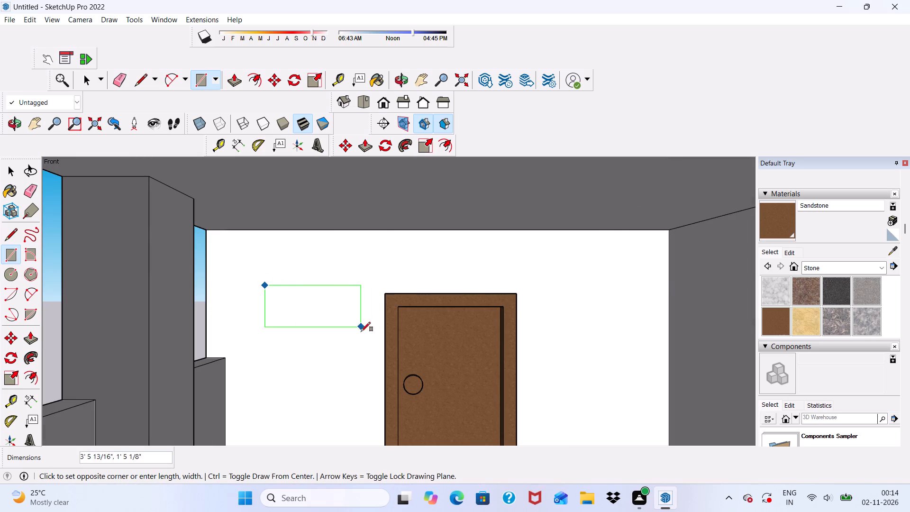
scroll(328, 426, up, 5)
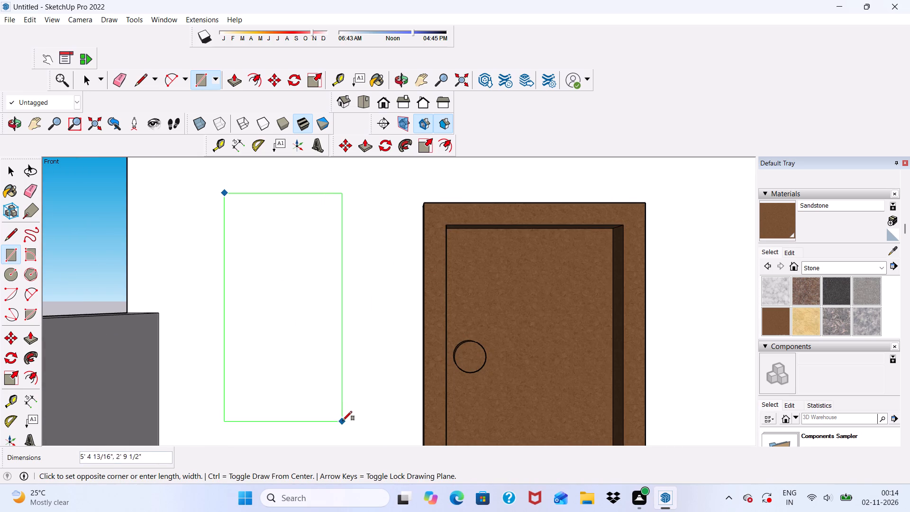
click(346, 419)
Offset the new wall rectangle outward by about 4 7/8" to form a frame border.
click(251, 76)
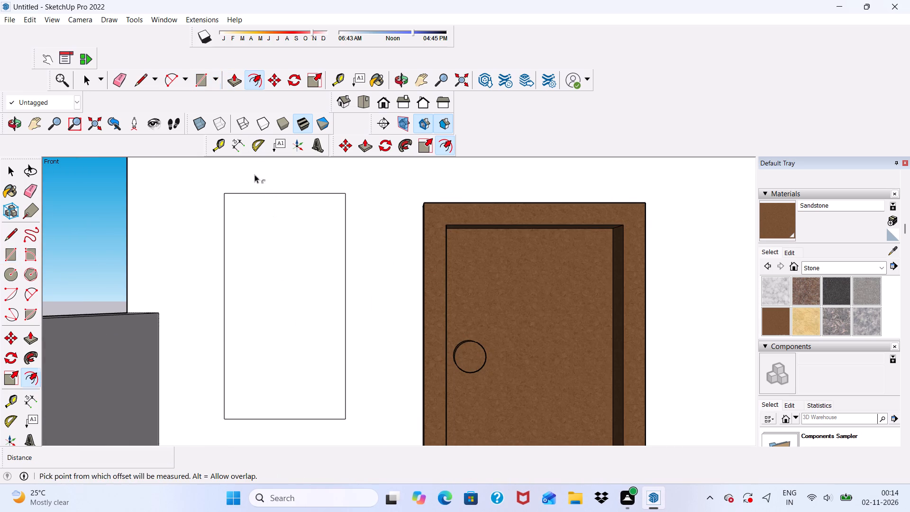
click(238, 304)
click(207, 299)
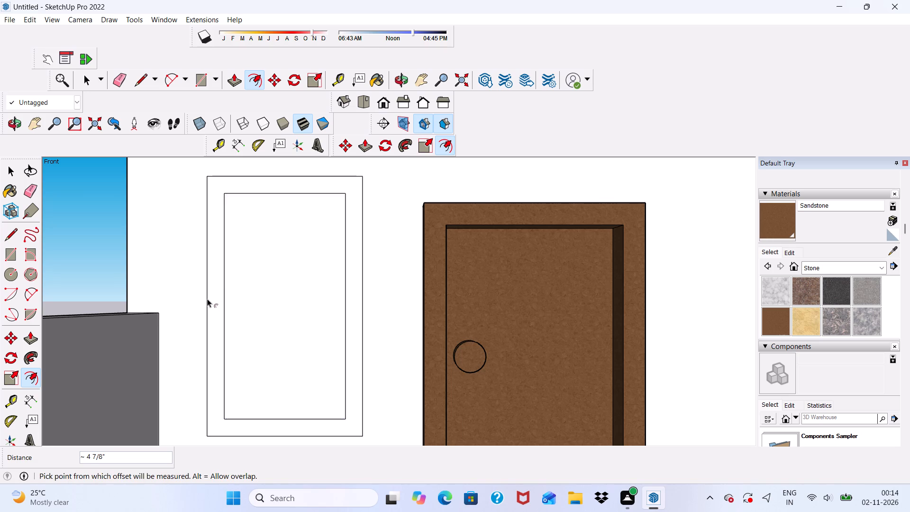
scroll(200, 289, down, 5)
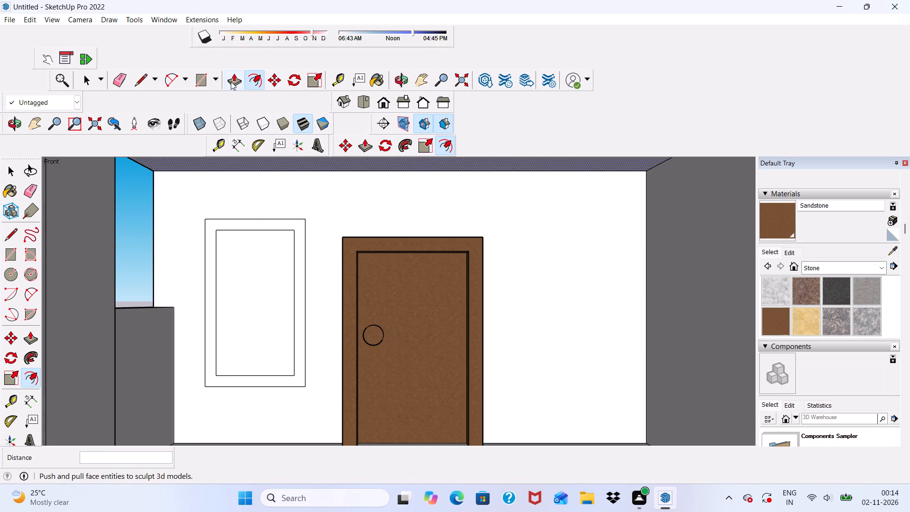
Extrude the border between the two wall rectangles outward by 3" with Push/Pull.
click(231, 81)
scroll(280, 220, up, 4)
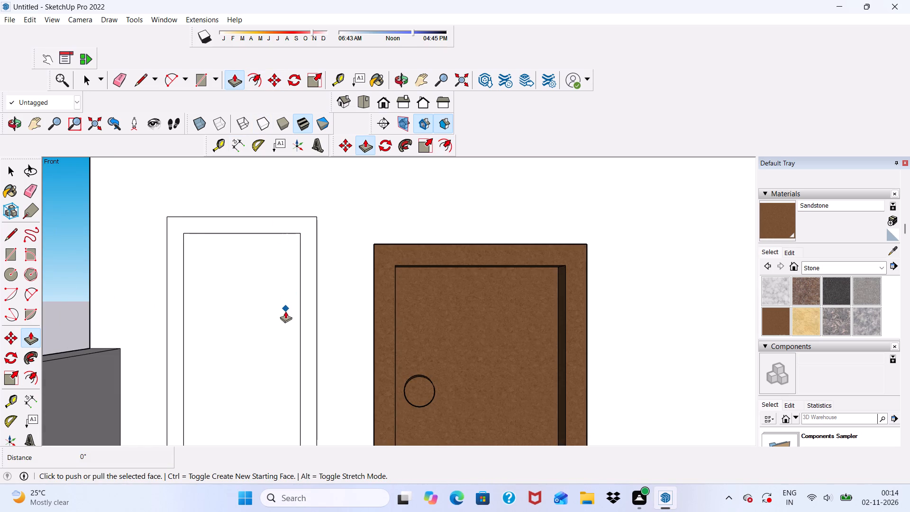
key(space)
click(304, 222)
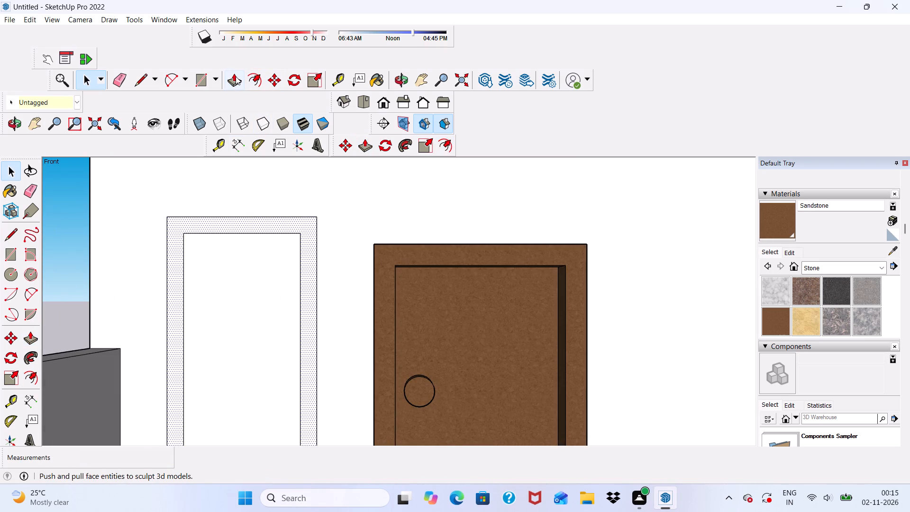
click(236, 76)
scroll(336, 256, up, 2)
click(302, 244)
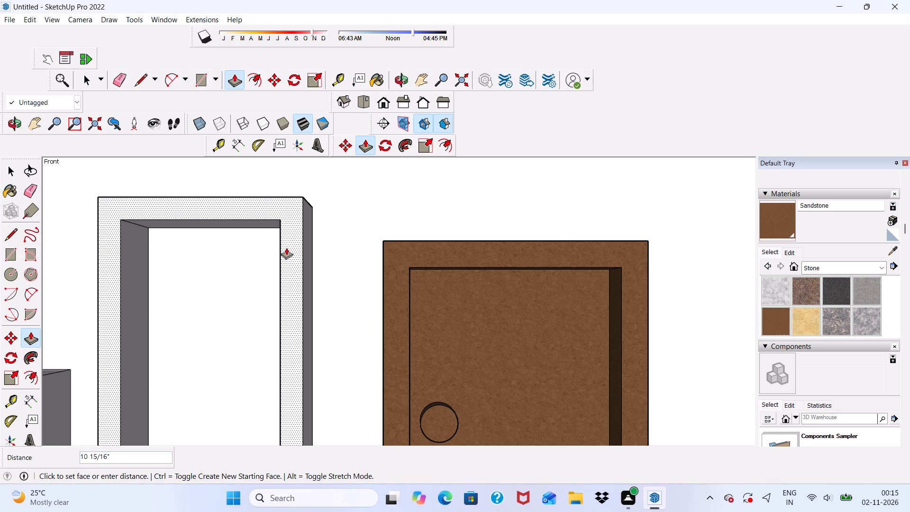
key(3)
key(shift+quotedbl)
key(Return)
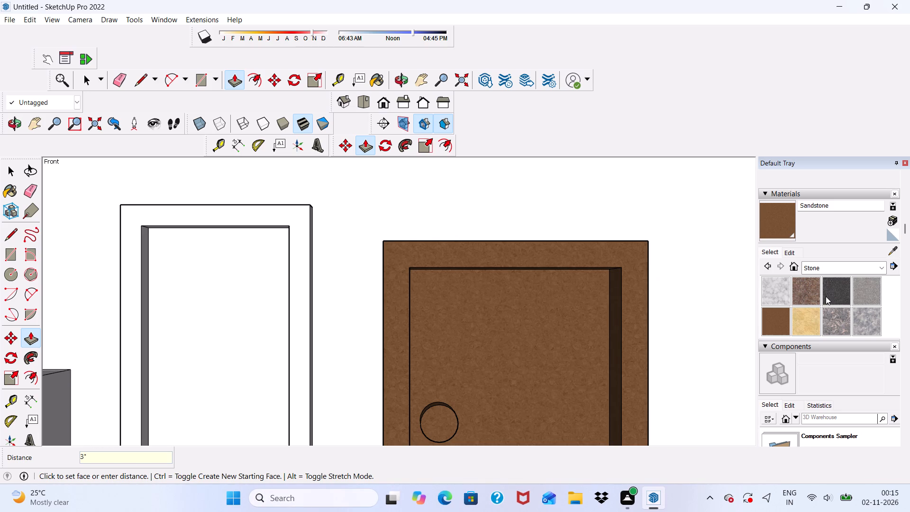
Paint the new wall frame's front face and its outer side facing the door with Granite Dark Gray from the Stone materials.
click(828, 292)
scroll(341, 213, up, 4)
click(274, 236)
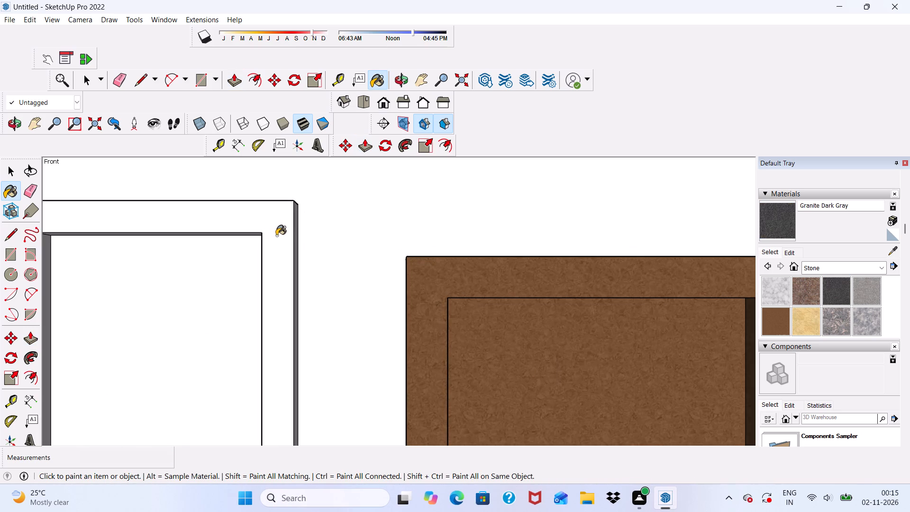
scroll(283, 244, down, 2)
middle_drag(297, 268, 189, 308)
scroll(300, 252, up, 6)
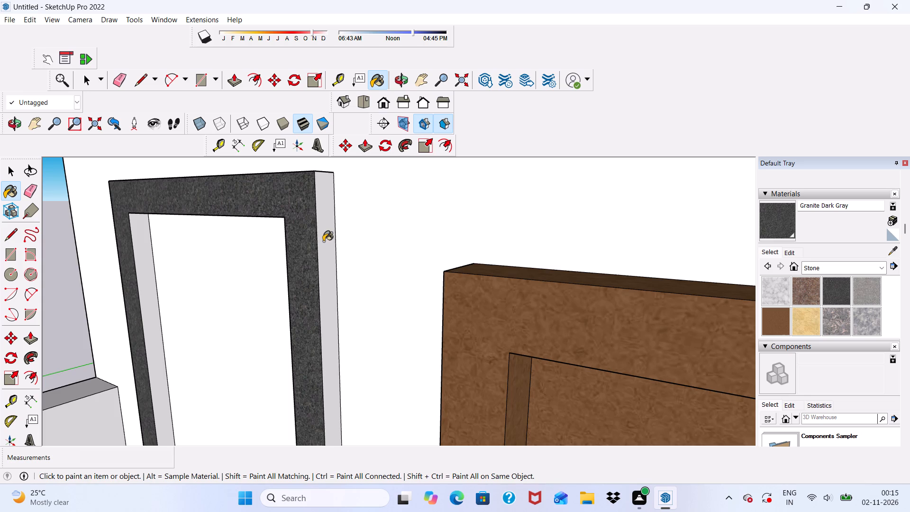
click(323, 241)
Paint the wall frame's two inner side reveals and its top reveal with Granite Dark Gray.
scroll(122, 233, up, 5)
drag(140, 231, 138, 238)
middle_drag(139, 244, 190, 141)
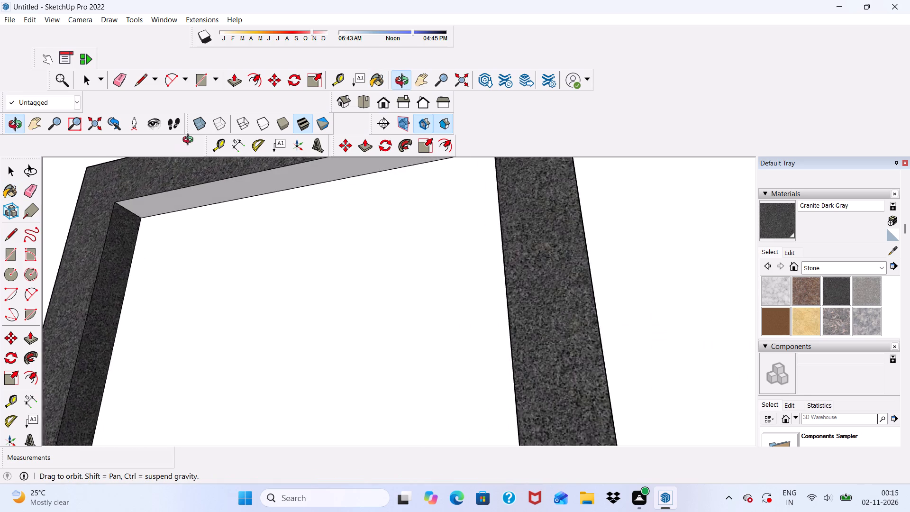
middle_drag(190, 141, 191, 139)
scroll(209, 185, up, 3)
click(209, 186)
scroll(229, 213, down, 3)
middle_drag(269, 230, 453, 299)
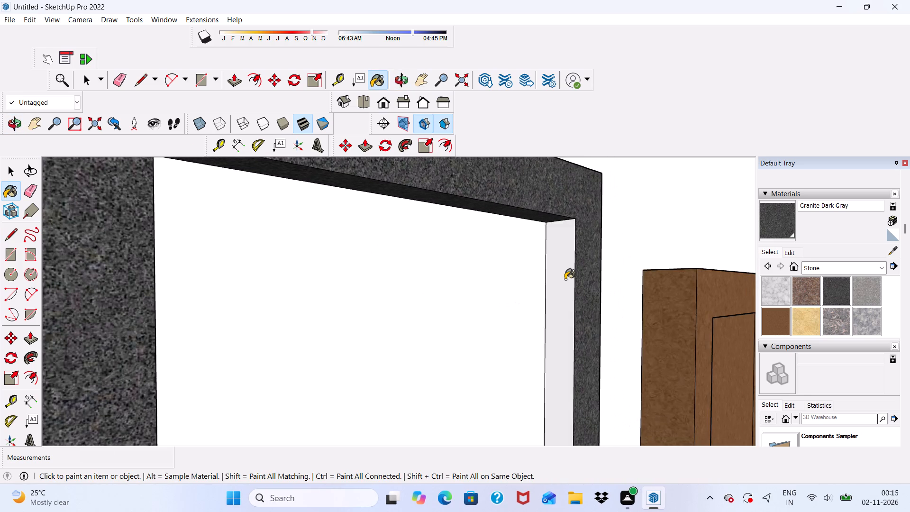
click(565, 279)
Paint the wall frame's outer side facing away from the door with Granite Dark Gray.
scroll(355, 240, down, 10)
scroll(272, 251, up, 3)
click(245, 237)
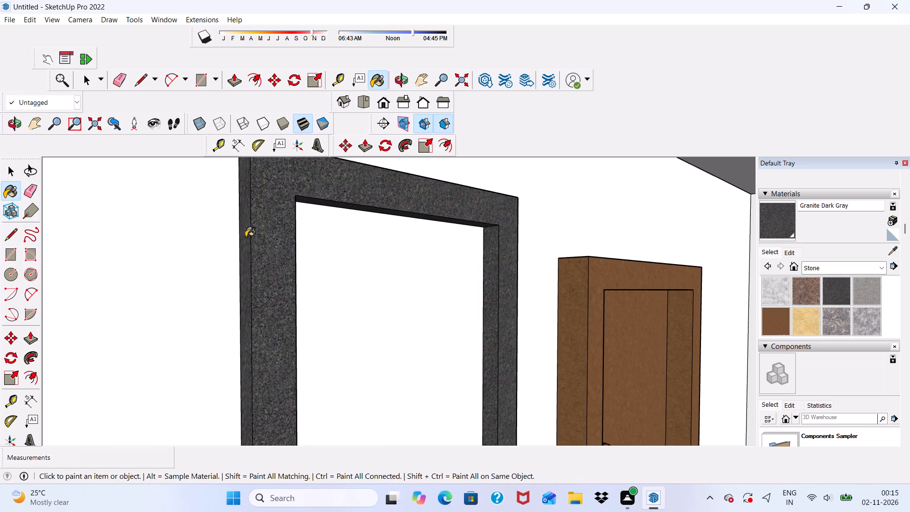
Paint the wall frame's outer top face and its inner bottom reveal beside the single door with Granite Dark Gray.
scroll(252, 240, down, 4)
middle_drag(298, 257, 306, 308)
scroll(268, 247, up, 6)
click(275, 265)
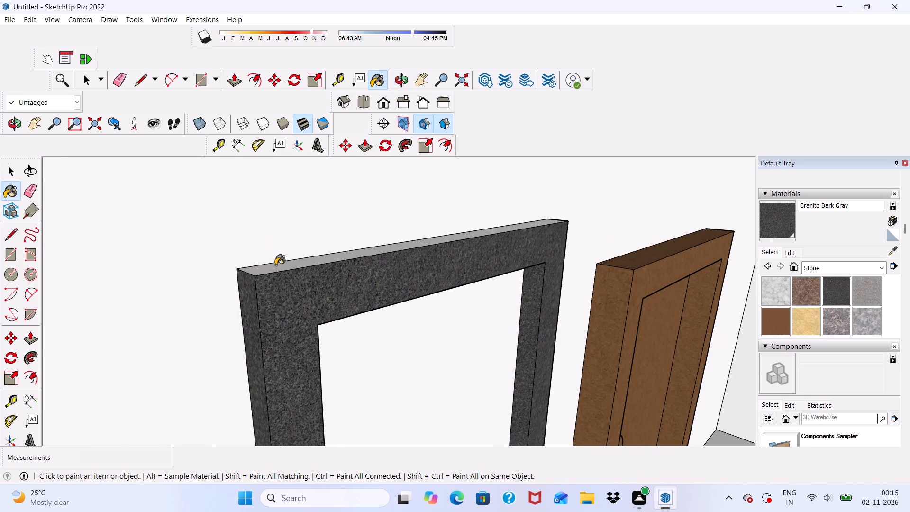
scroll(166, 215, down, 11)
scroll(243, 239, down, 1)
middle_drag(237, 246, 307, 290)
scroll(312, 280, up, 1)
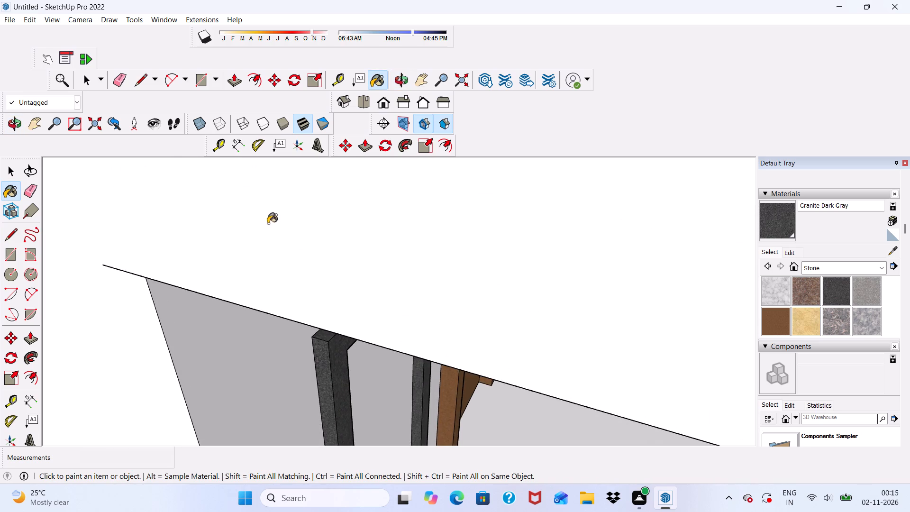
scroll(254, 220, down, 5)
scroll(392, 398, up, 6)
scroll(385, 365, down, 5)
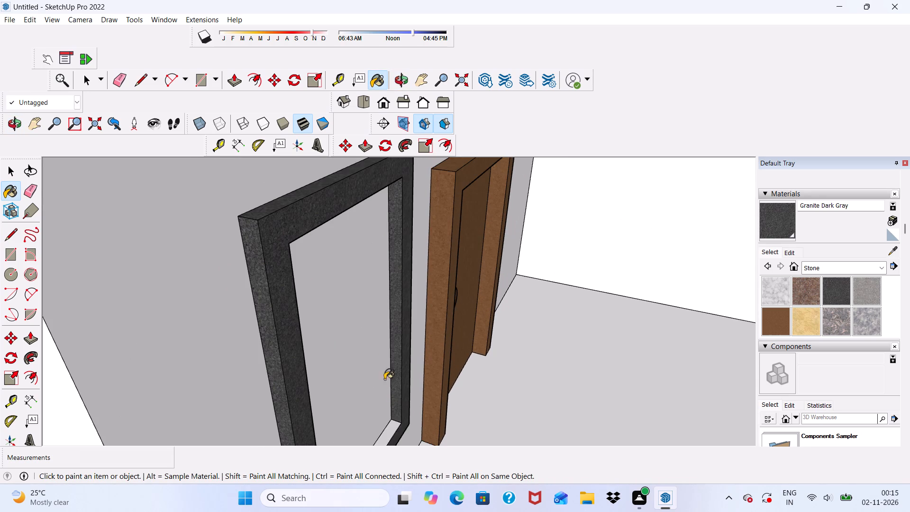
click(388, 429)
Paint the underside of the wall frame beside the single door with Granite Dark Gray.
scroll(384, 382, down, 3)
middle_drag(393, 386, 341, 312)
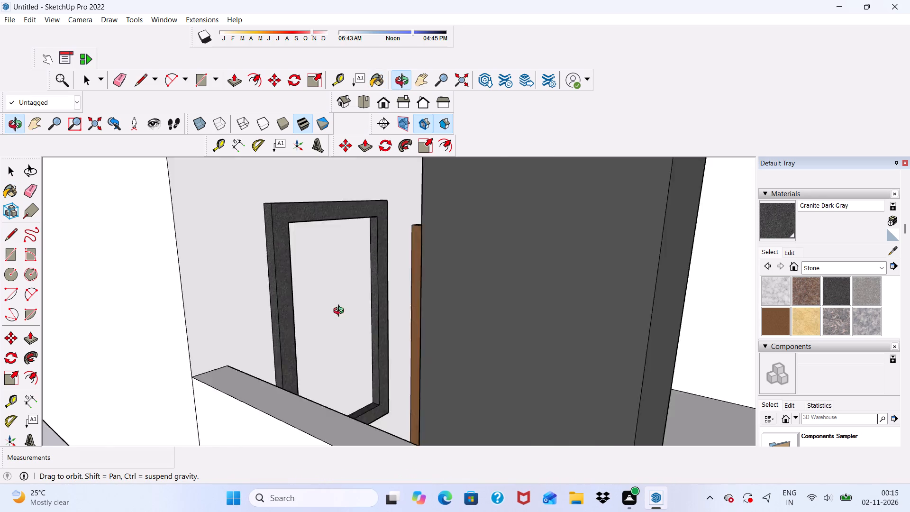
middle_drag(341, 312, 172, 270)
scroll(266, 409, up, 8)
middle_drag(272, 421, 255, 332)
scroll(273, 395, down, 1)
click(388, 107)
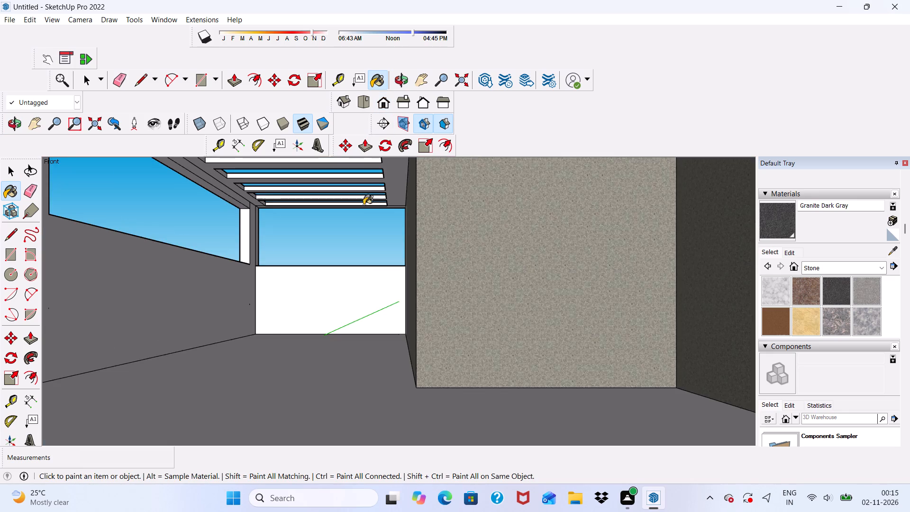
scroll(363, 228, down, 5)
scroll(290, 251, down, 15)
scroll(312, 370, up, 12)
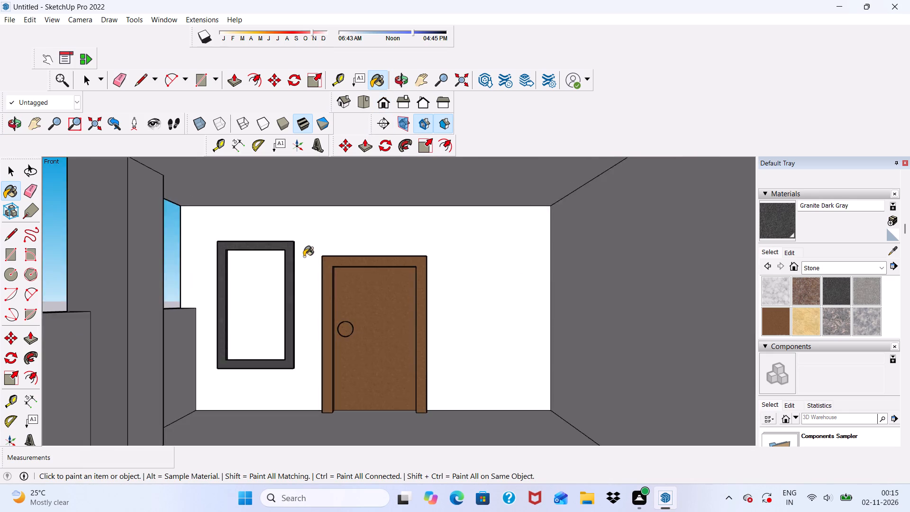
scroll(304, 259, down, 1)
middle_drag(304, 261, 287, 283)
scroll(282, 357, up, 13)
middle_drag(264, 364, 267, 287)
scroll(273, 329, up, 10)
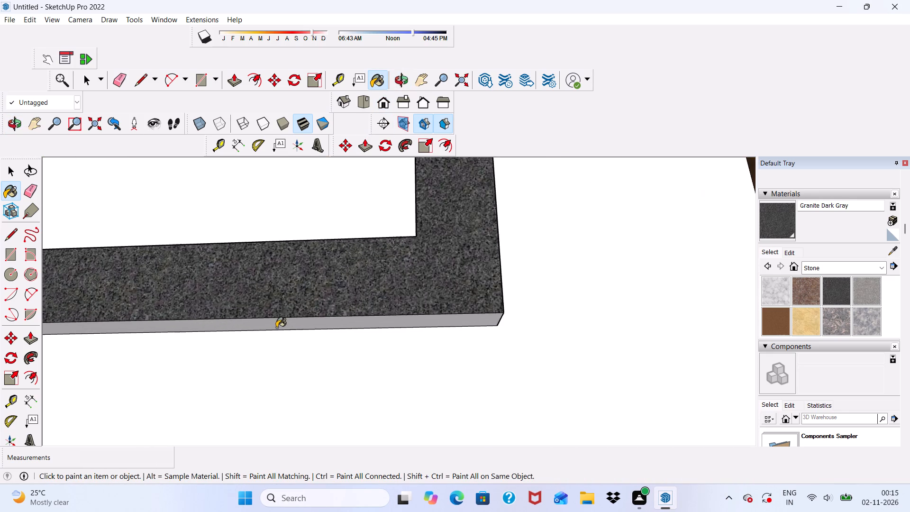
click(277, 323)
Paint the upper-floor two-pane window frame's front face and its left outer side with Granite Dark Gray.
scroll(273, 324, down, 20)
scroll(273, 324, down, 1)
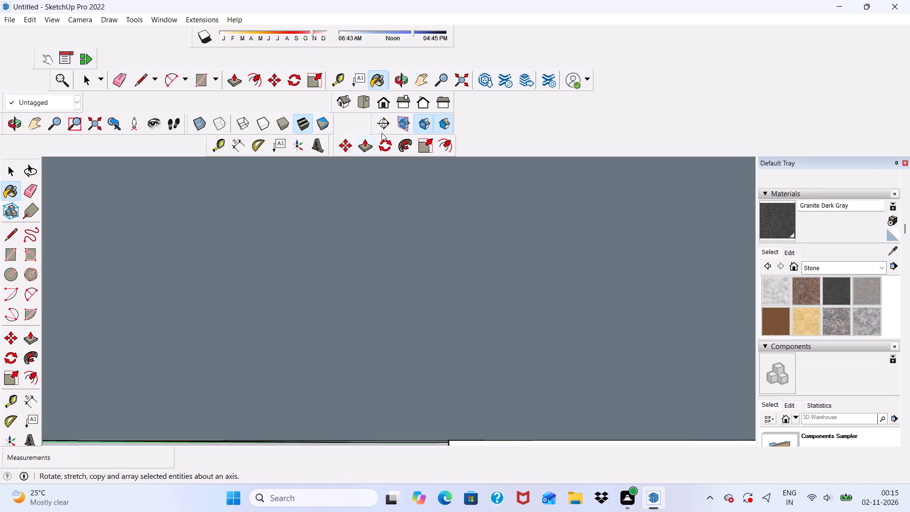
click(388, 101)
scroll(383, 201, down, 17)
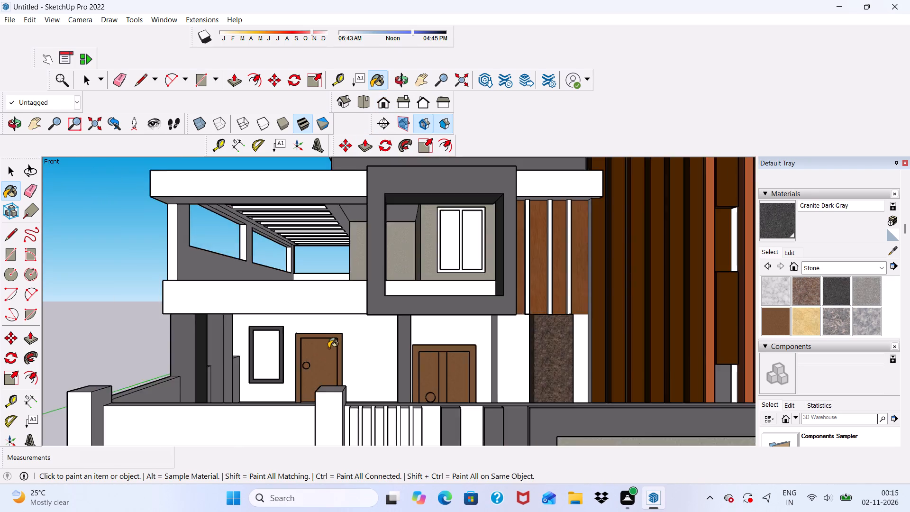
scroll(328, 348, down, 7)
scroll(389, 258, up, 20)
scroll(389, 258, up, 1)
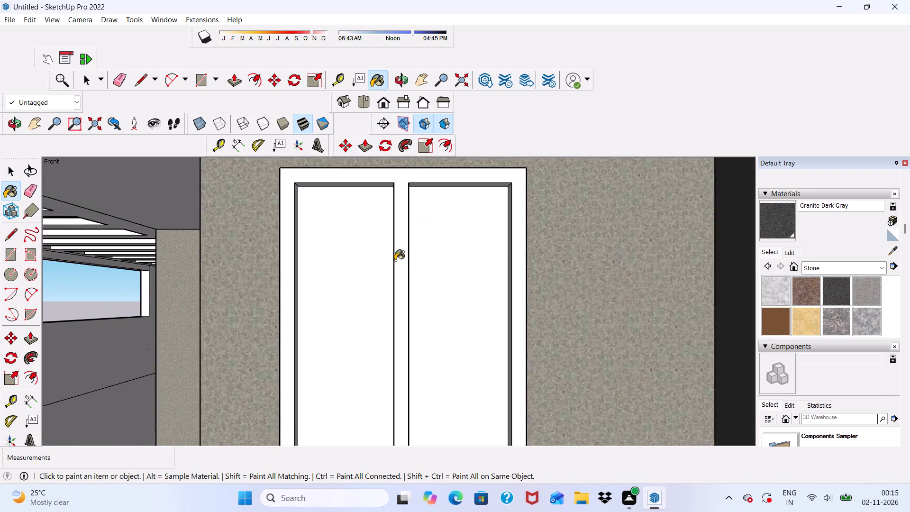
scroll(395, 260, up, 2)
click(401, 255)
middle_drag(456, 262, 523, 276)
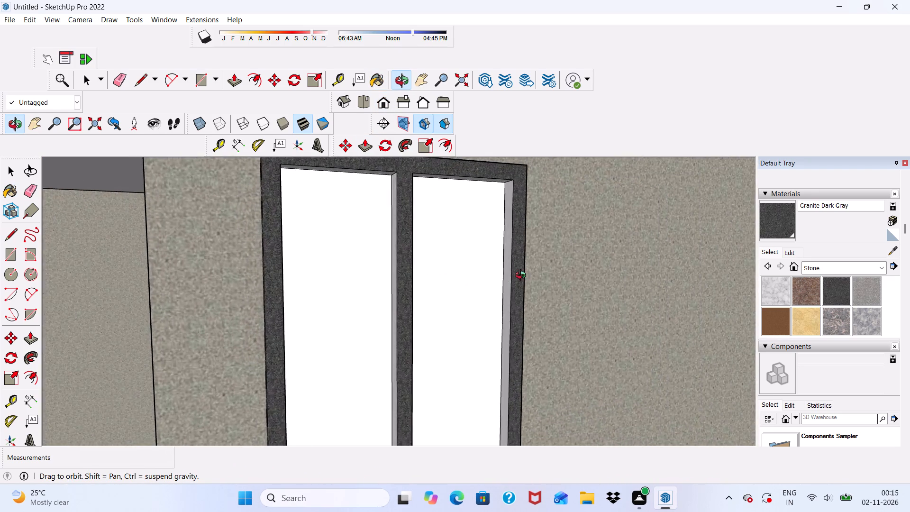
middle_drag(523, 276, 562, 288)
scroll(206, 268, up, 5)
scroll(271, 276, up, 2)
click(284, 273)
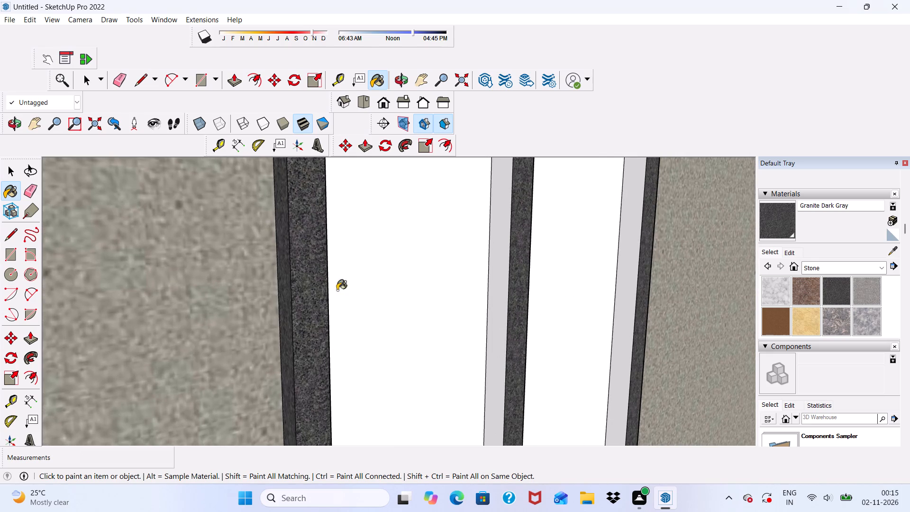
Paint the right-hand inner reveal and the top reveal of both upper-floor window openings with Granite Dark Gray.
click(507, 290)
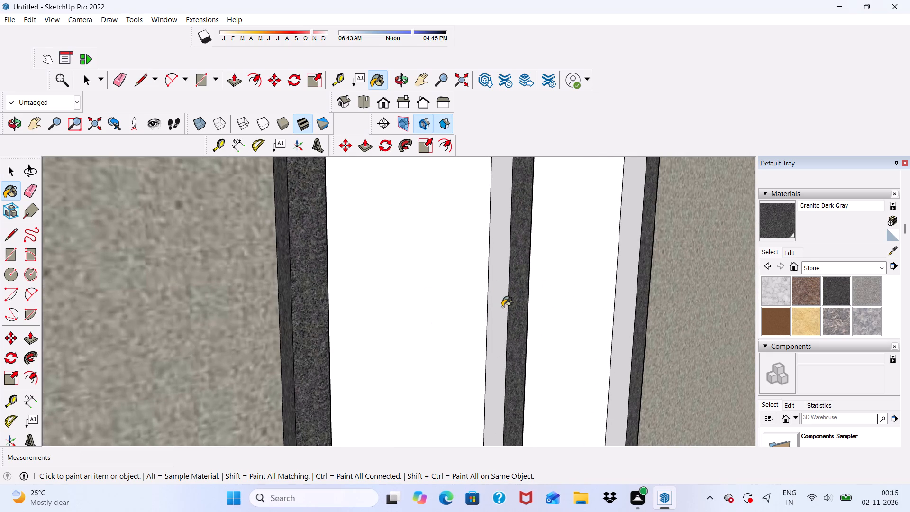
click(504, 307)
click(622, 305)
scroll(476, 316, down, 4)
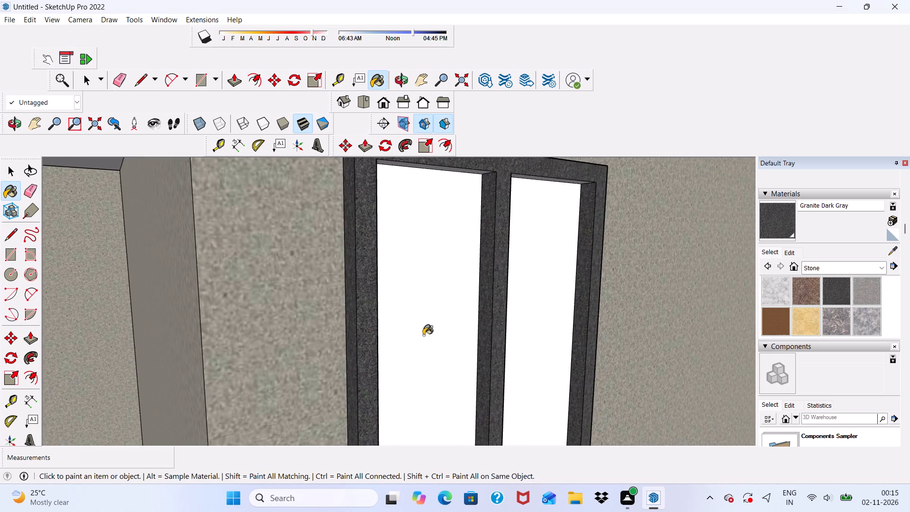
middle_drag(418, 334, 364, 248)
scroll(488, 194, up, 3)
click(453, 177)
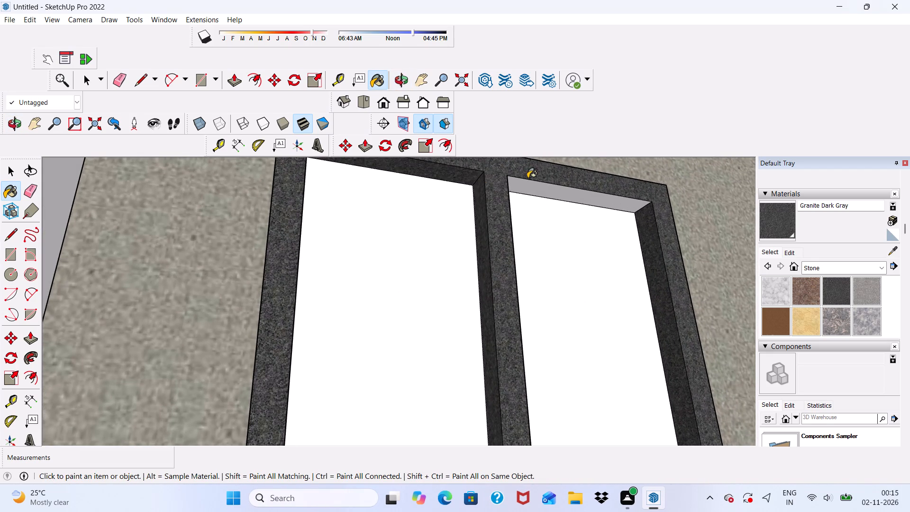
click(534, 186)
Paint the left-hand inner reveal and the bottom reveal of both upper-floor window openings with Granite Dark Gray.
scroll(491, 216, down, 3)
middle_drag(474, 255, 437, 337)
middle_drag(424, 252, 428, 285)
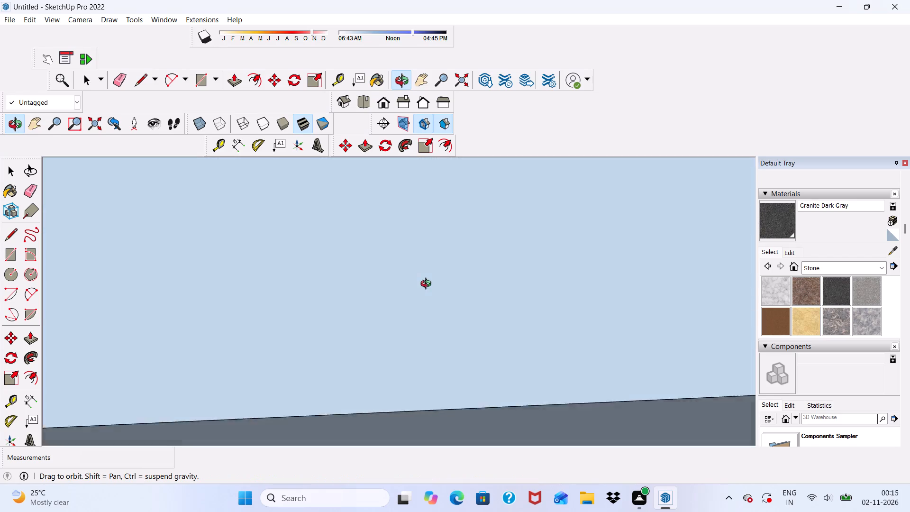
middle_drag(428, 285, 416, 262)
middle_drag(341, 304, 327, 260)
scroll(336, 290, up, 1)
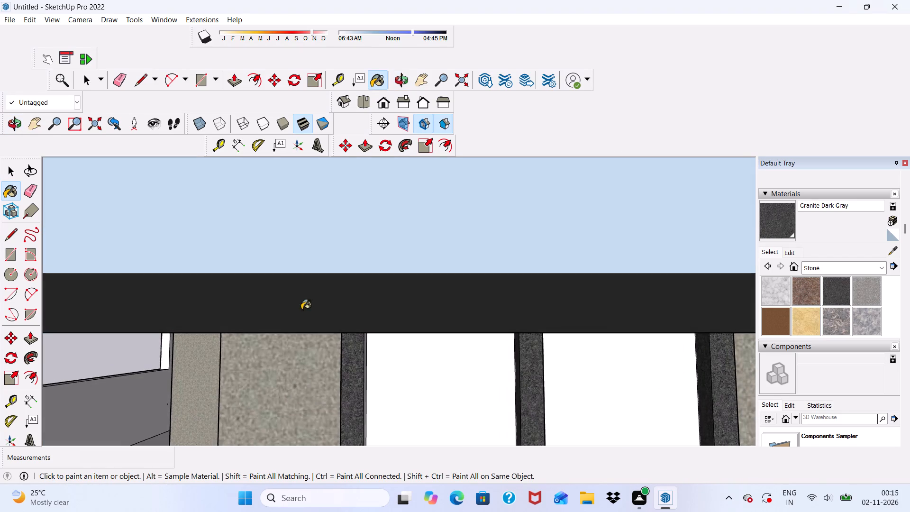
scroll(301, 314, down, 10)
scroll(258, 276, down, 5)
click(382, 97)
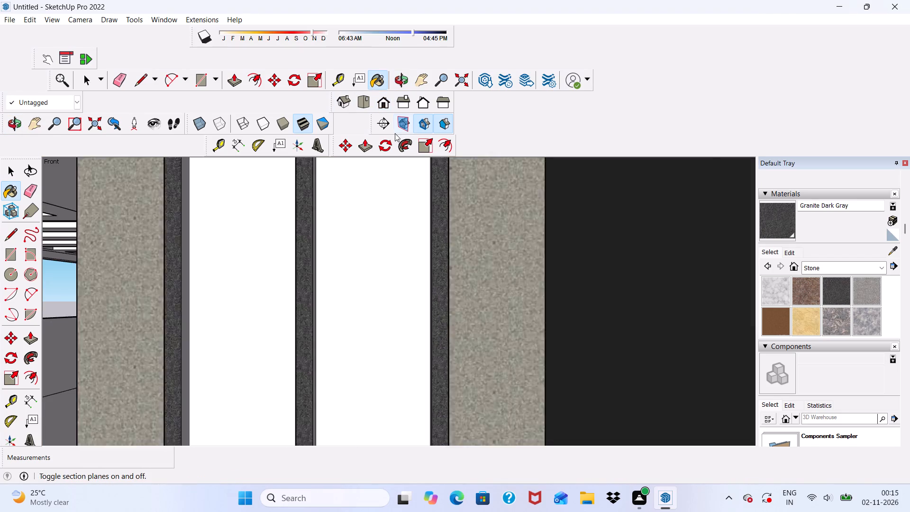
scroll(386, 163, down, 5)
middle_drag(337, 307, 301, 315)
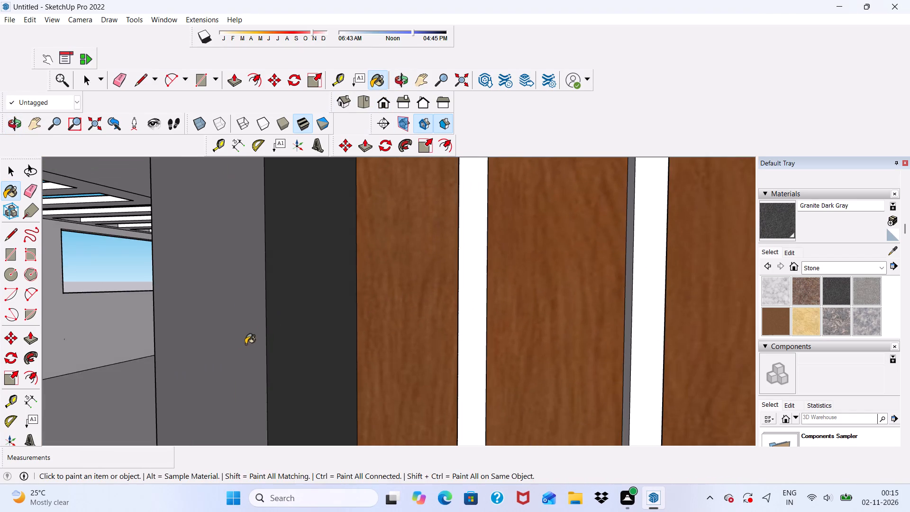
middle_drag(239, 347, 297, 333)
scroll(134, 393, up, 11)
middle_drag(139, 399, 107, 419)
scroll(159, 417, up, 4)
click(144, 389)
scroll(189, 417, down, 1)
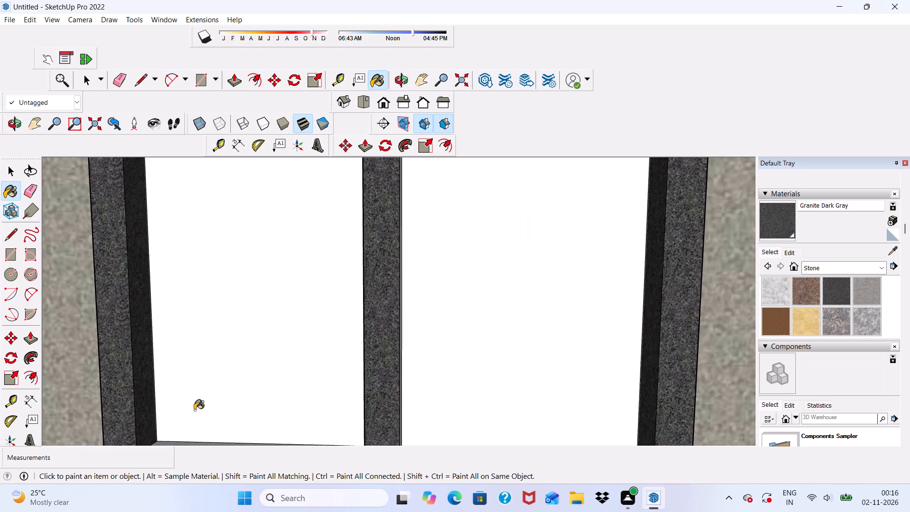
scroll(227, 365, down, 2)
middle_drag(249, 354, 262, 382)
scroll(272, 433, up, 2)
click(273, 438)
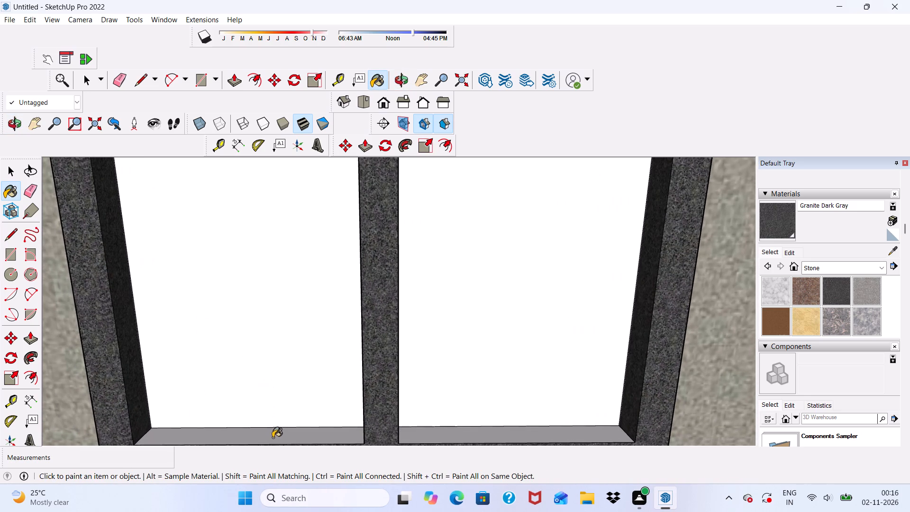
middle_drag(367, 395, 246, 394)
click(380, 384)
click(392, 436)
Paint the upper-floor window frame's underside and its right outer side with Granite Dark Gray.
scroll(366, 392, down, 1)
middle_drag(365, 389, 369, 357)
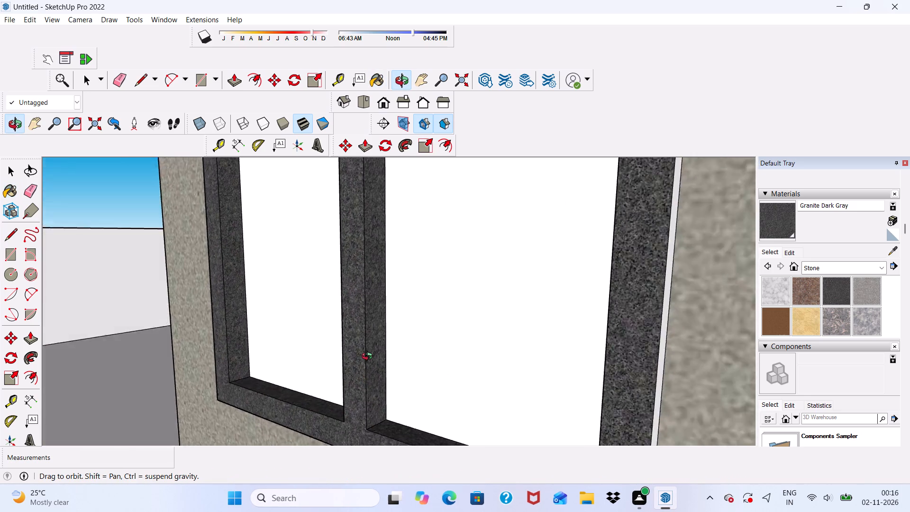
middle_drag(369, 357, 451, 183)
click(385, 305)
middle_drag(446, 287, 419, 313)
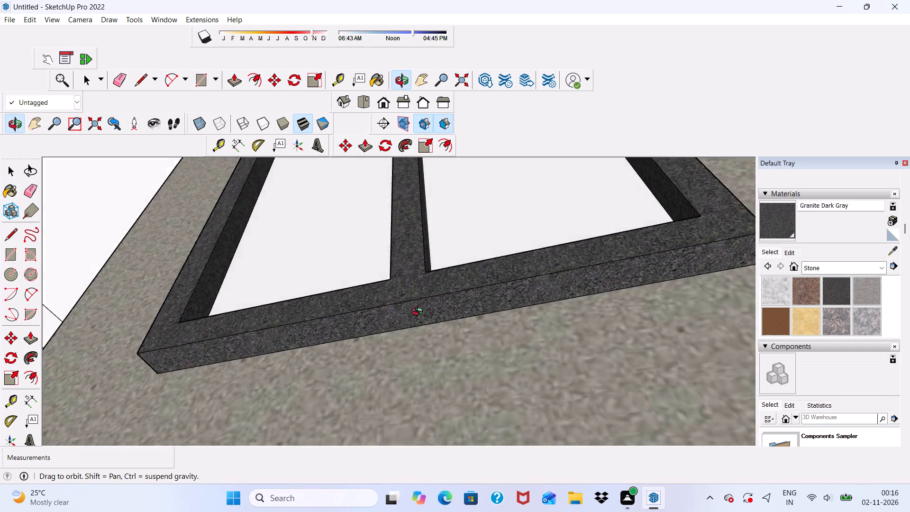
middle_drag(419, 313, 241, 446)
click(640, 256)
Examine the painted upper-floor window frame and the whole house facade from several angles.
scroll(568, 259, down, 1)
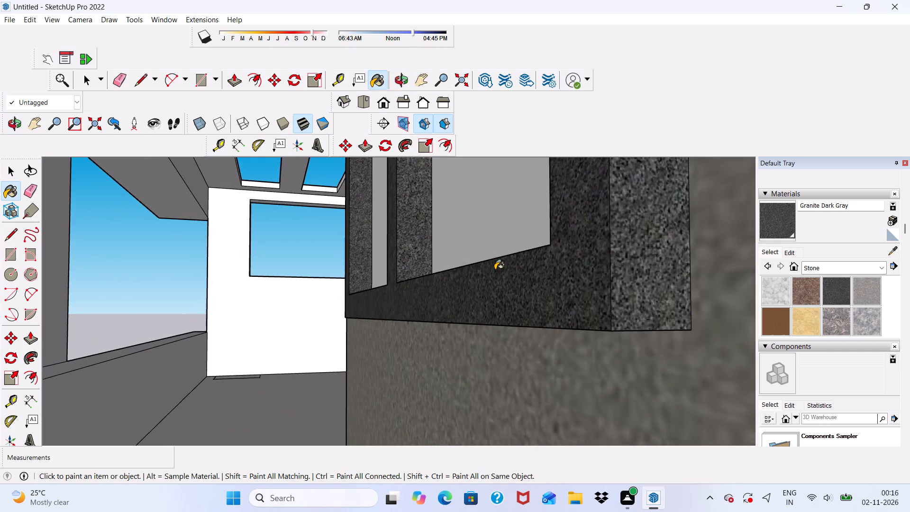
middle_drag(495, 270, 777, 289)
scroll(254, 290, up, 1)
scroll(245, 285, down, 15)
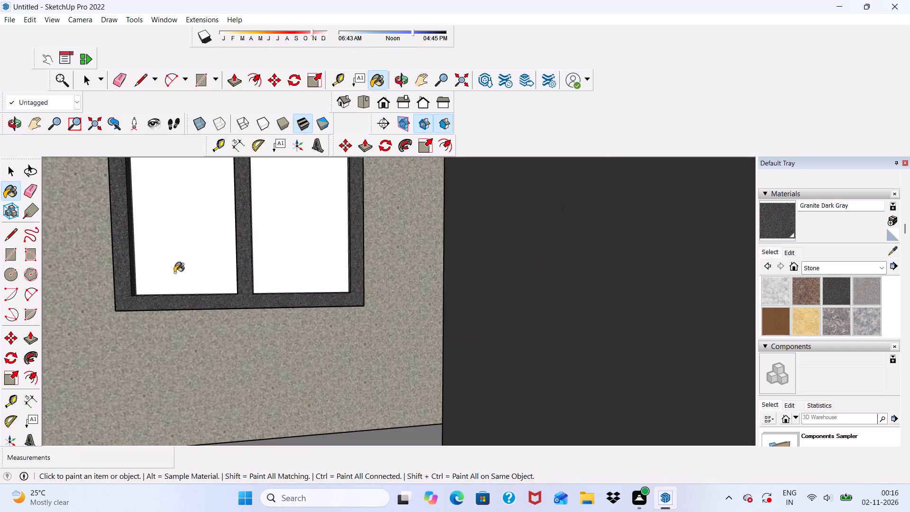
middle_drag(152, 256, 318, 276)
scroll(222, 267, down, 7)
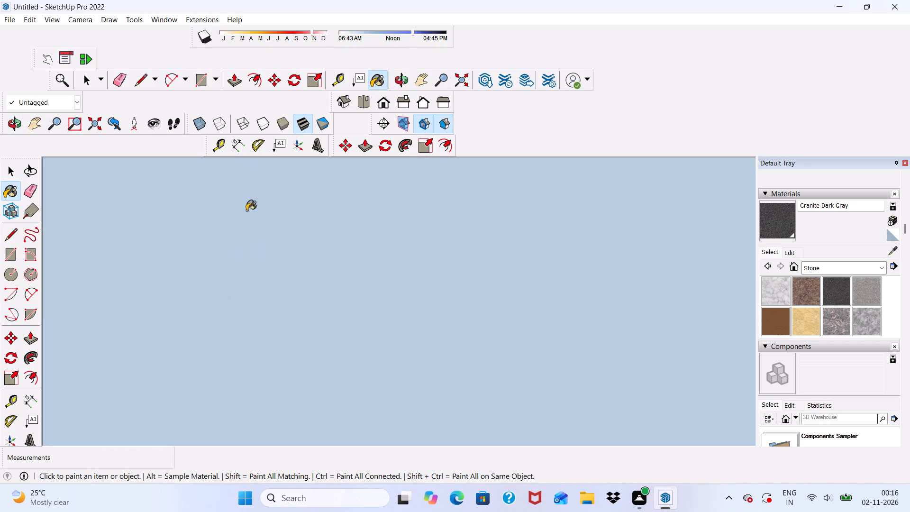
click(380, 101)
scroll(330, 203, down, 17)
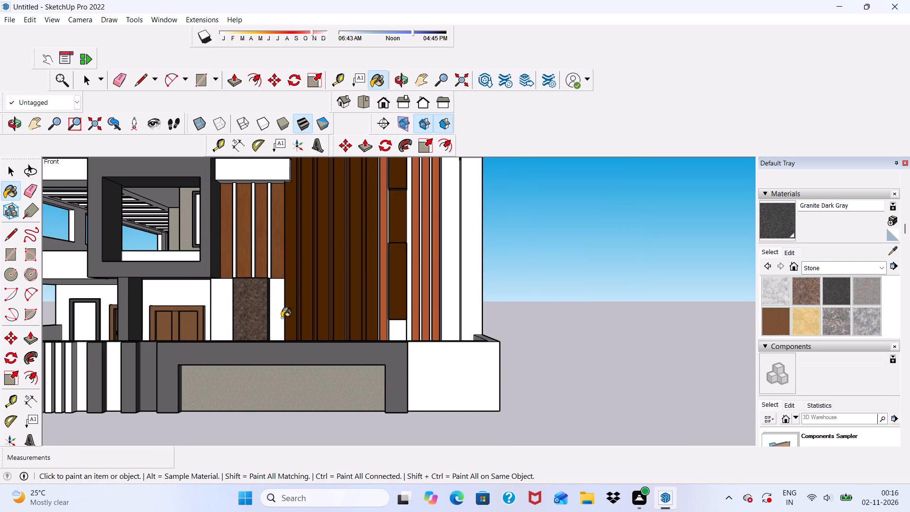
middle_drag(176, 282, 198, 253)
scroll(195, 196, up, 9)
middle_drag(232, 201, 234, 189)
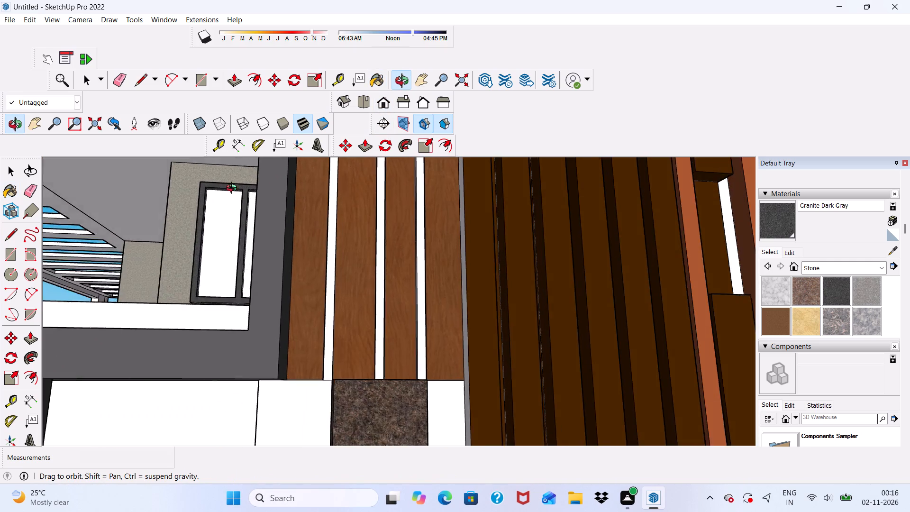
middle_drag(234, 189, 262, 229)
scroll(218, 206, down, 5)
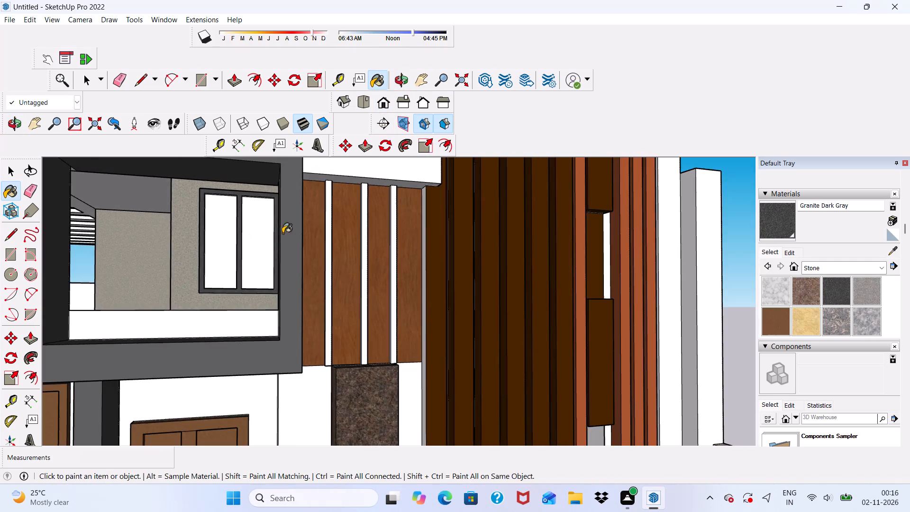
middle_drag(277, 240, 214, 270)
scroll(242, 259, up, 2)
scroll(252, 219, down, 4)
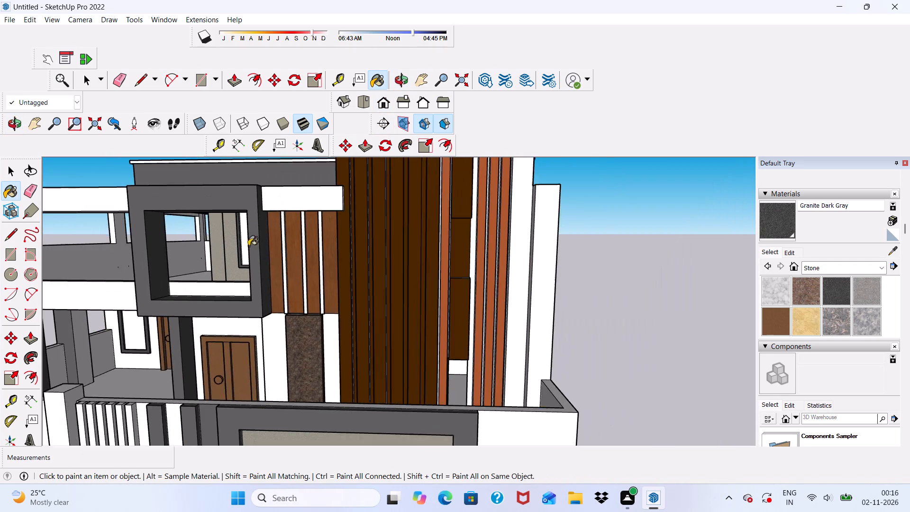
scroll(248, 246, down, 5)
middle_drag(238, 315, 298, 253)
scroll(298, 251, up, 2)
scroll(276, 255, down, 4)
middle_drag(248, 318, 226, 384)
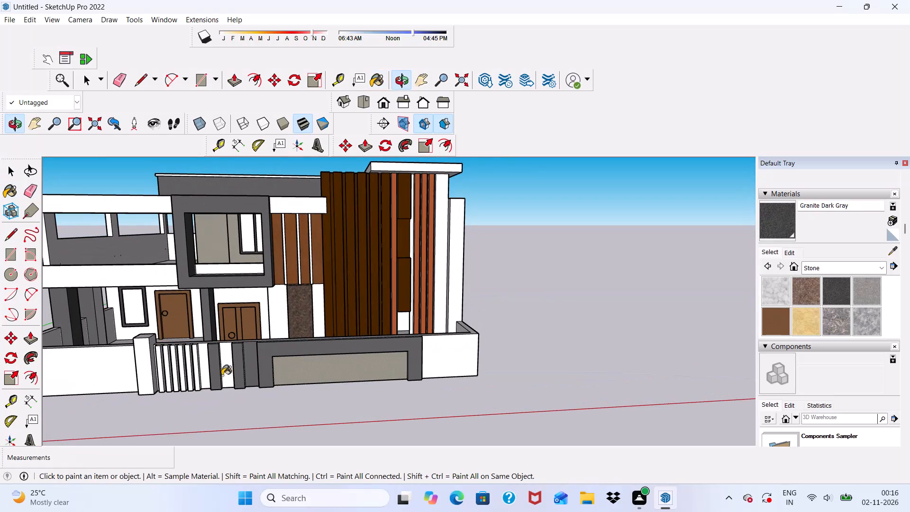
scroll(158, 371, up, 1)
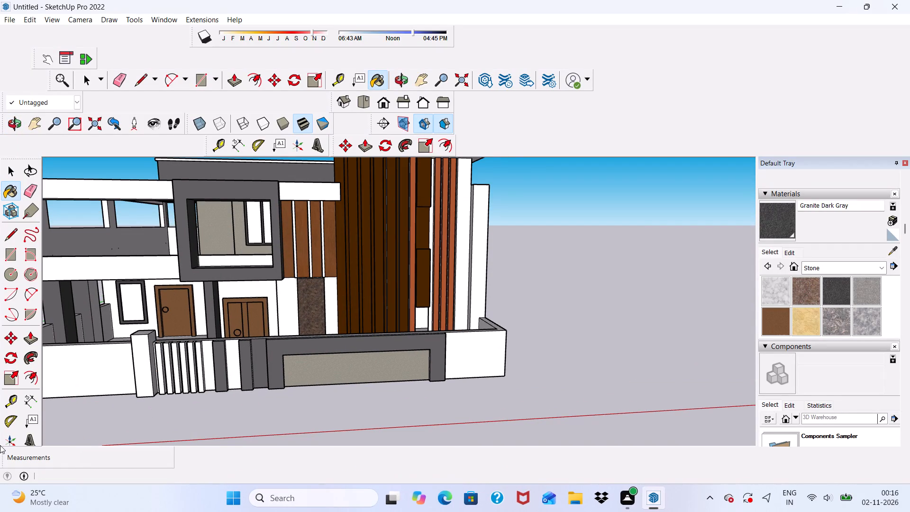
scroll(120, 419, down, 2)
scroll(248, 321, down, 7)
middle_drag(174, 358, 201, 295)
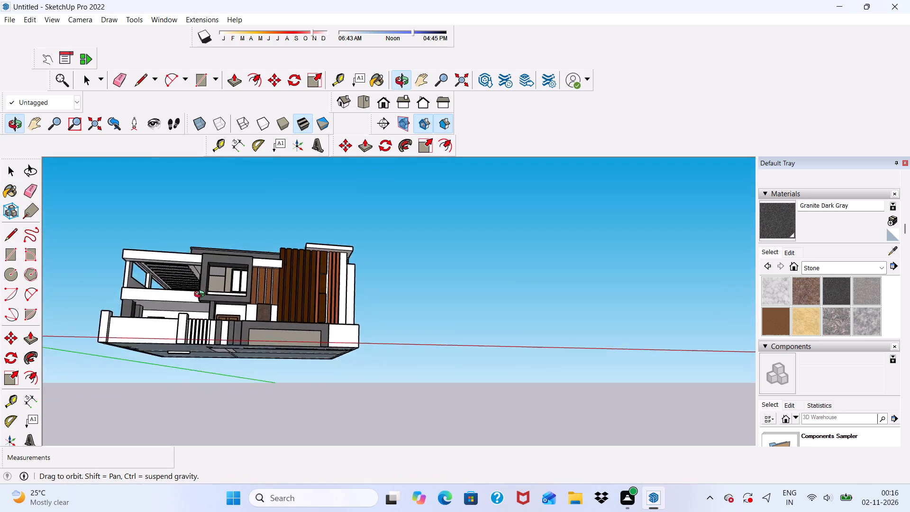
middle_drag(201, 295, 247, 347)
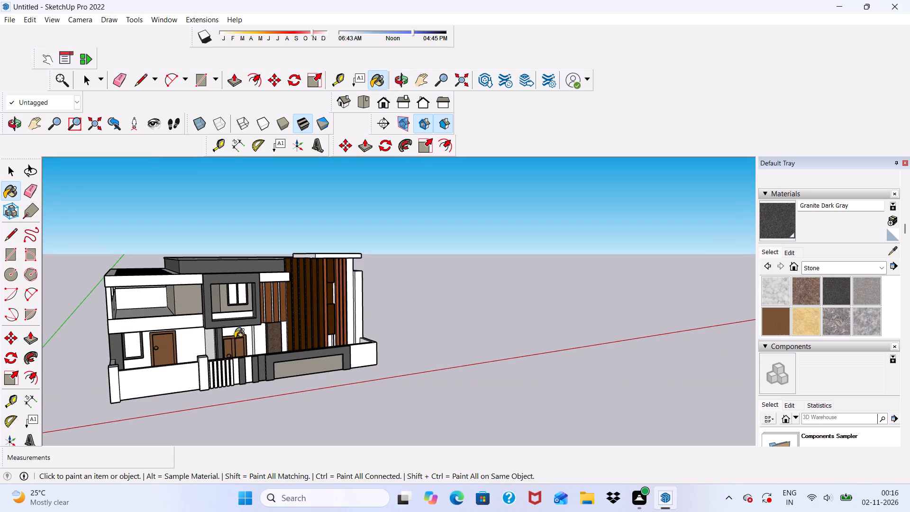
Paint both panes of the upper-floor window with Translucent Glass Blue from the Glass and Mirrors materials.
click(879, 269)
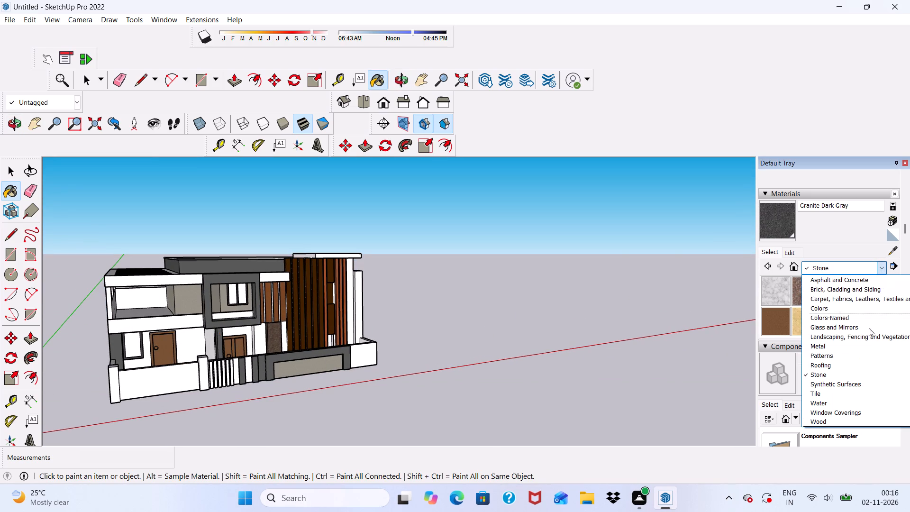
click(828, 327)
click(861, 297)
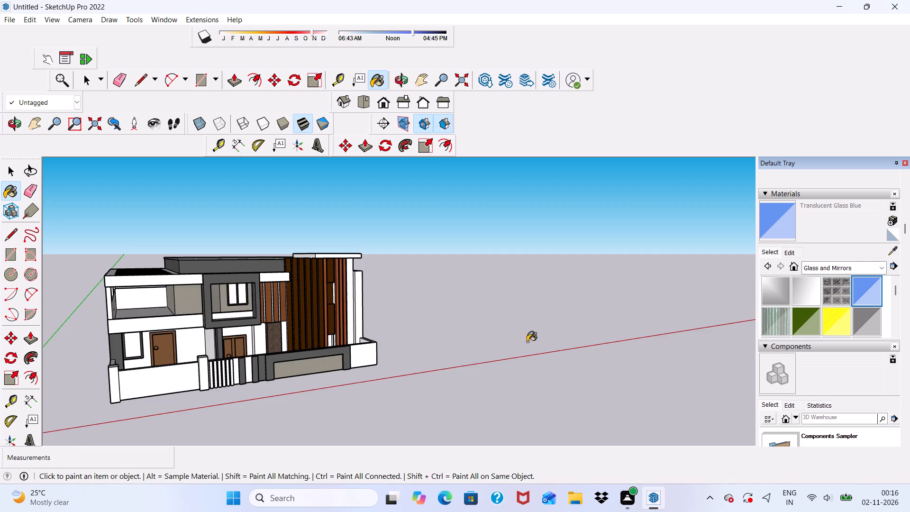
scroll(421, 357, up, 6)
scroll(72, 215, up, 9)
click(138, 243)
click(174, 243)
Paint the pane of the ground-floor window beside the single door with Translucent Glass Blue.
scroll(175, 247, down, 2)
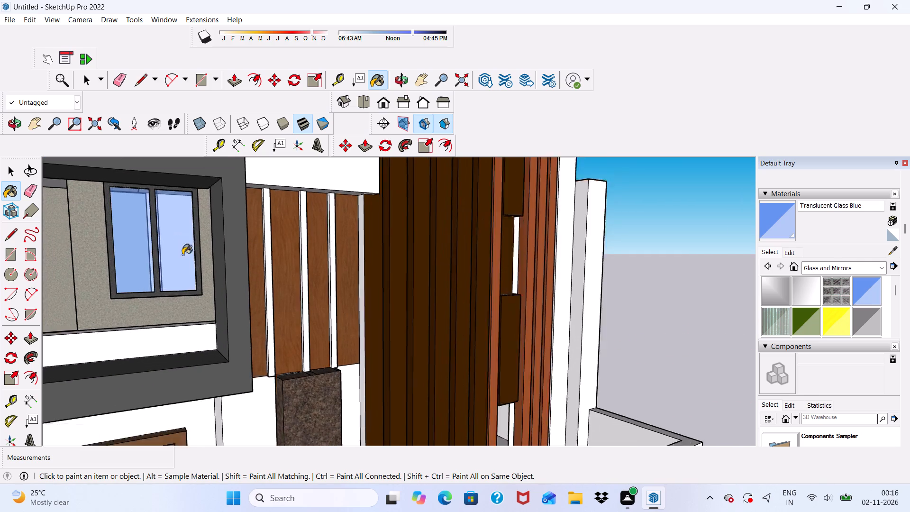
scroll(182, 255, down, 5)
scroll(204, 279, up, 1)
middle_drag(205, 279, 135, 292)
scroll(151, 279, up, 1)
scroll(212, 234, down, 10)
middle_drag(263, 314, 314, 305)
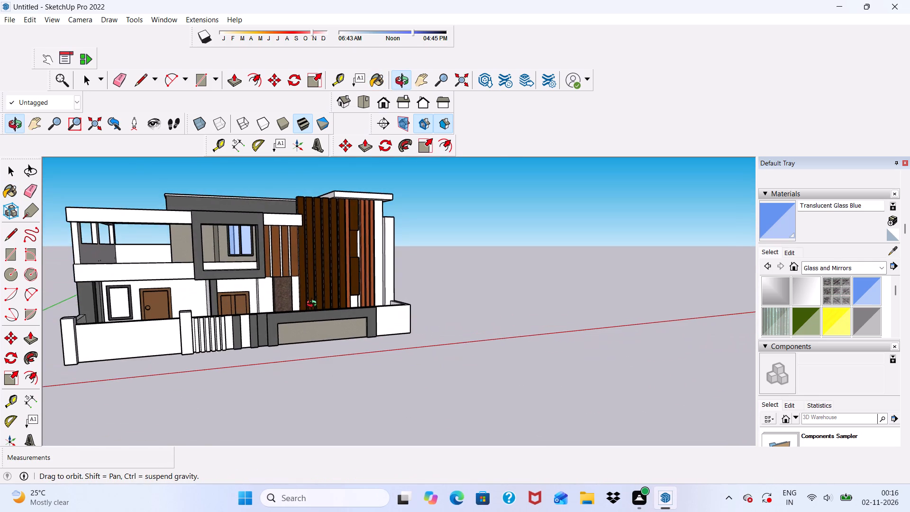
middle_drag(314, 305, 315, 305)
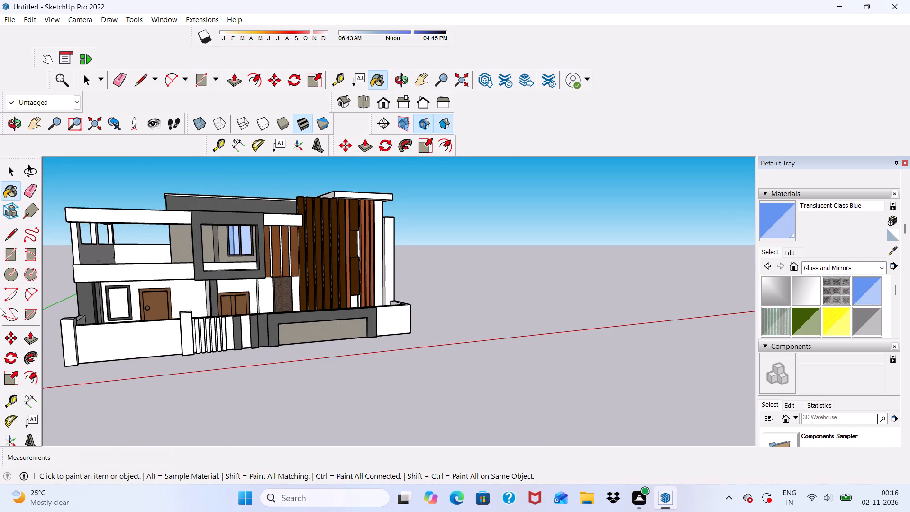
scroll(18, 356, up, 6)
scroll(177, 364, up, 8)
click(102, 299)
Paint the ground-floor porch's back wall around the window and single door with 0035_Tan from the Colors-Named materials.
scroll(155, 298, down, 3)
middle_drag(203, 347, 94, 348)
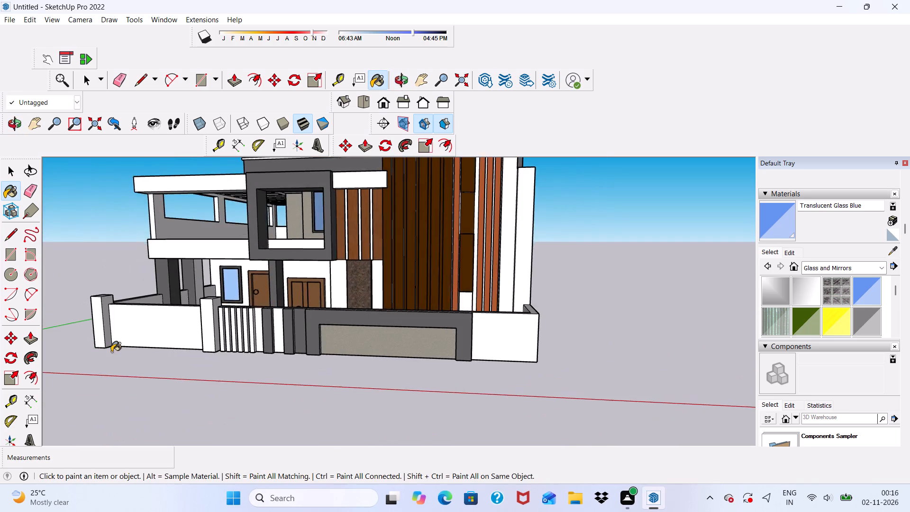
scroll(144, 341, up, 1)
scroll(209, 309, down, 6)
middle_drag(310, 356, 388, 362)
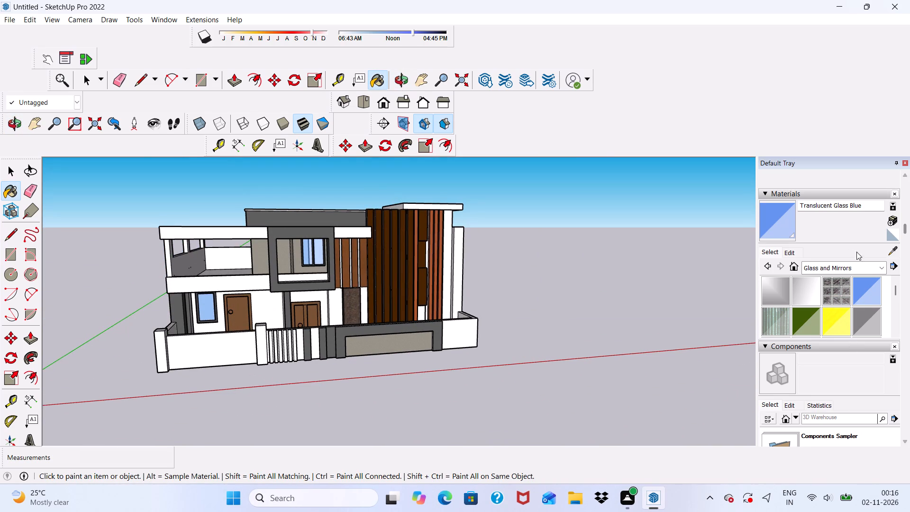
click(877, 264)
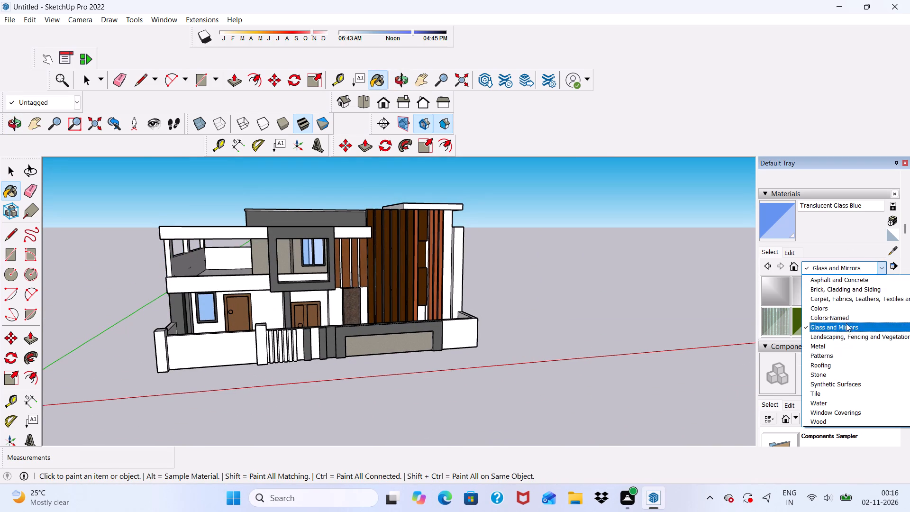
click(845, 320)
scroll(843, 298, down, 1)
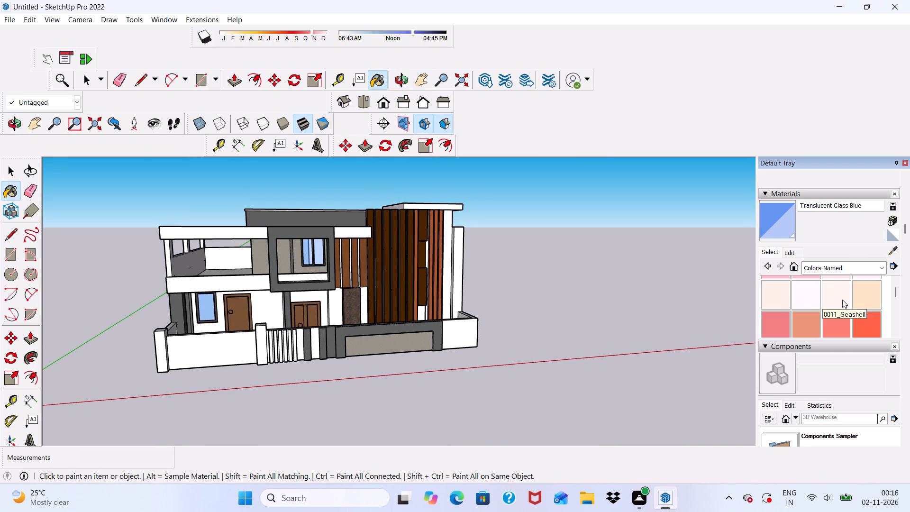
scroll(842, 301, down, 2)
scroll(842, 301, up, 4)
scroll(843, 302, down, 2)
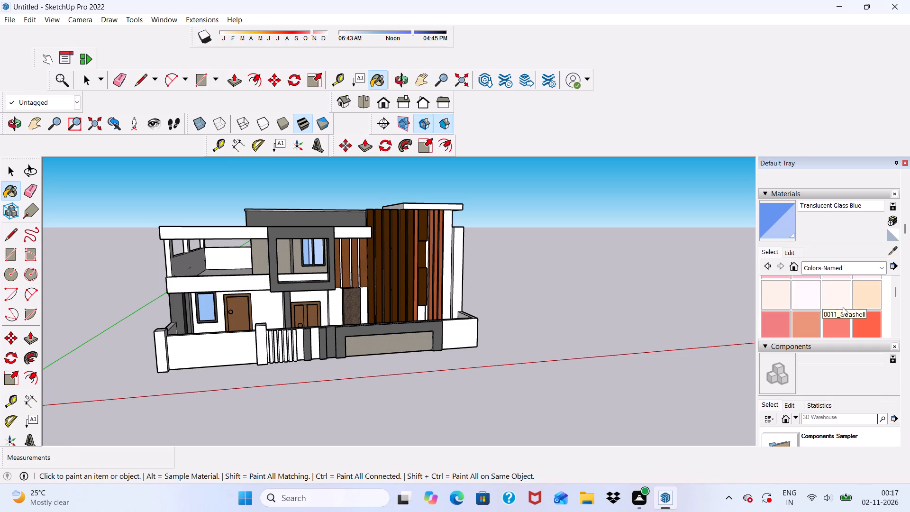
scroll(843, 307, down, 4)
scroll(843, 307, up, 1)
click(842, 307)
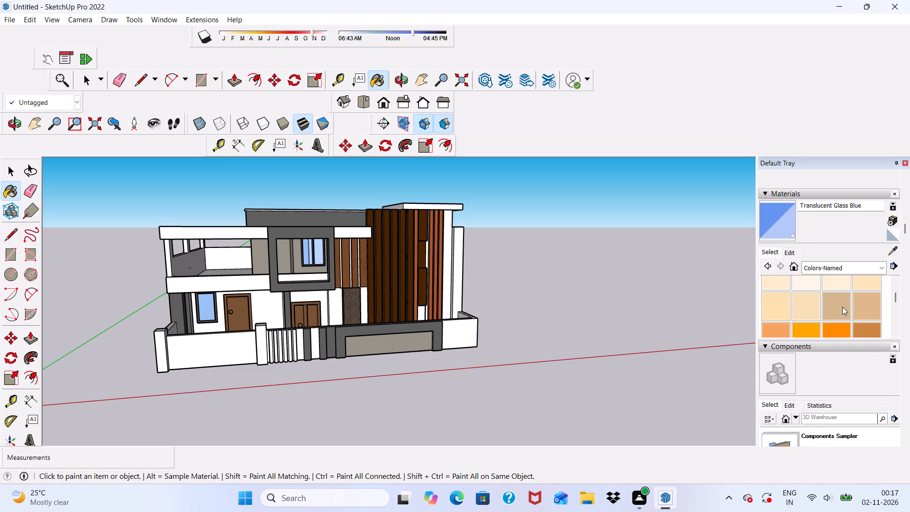
scroll(235, 309, up, 10)
click(228, 274)
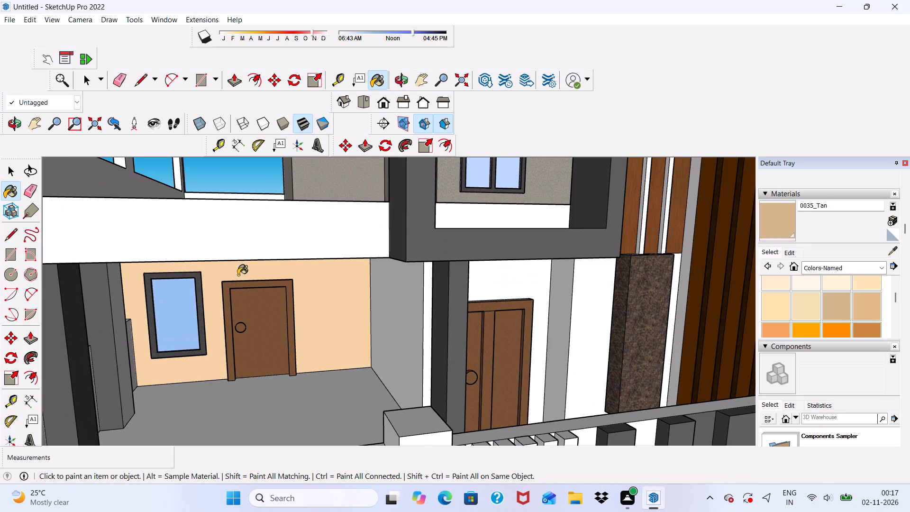
Edit the 0035_Tan material's colour to a darker, browner shade.
click(788, 255)
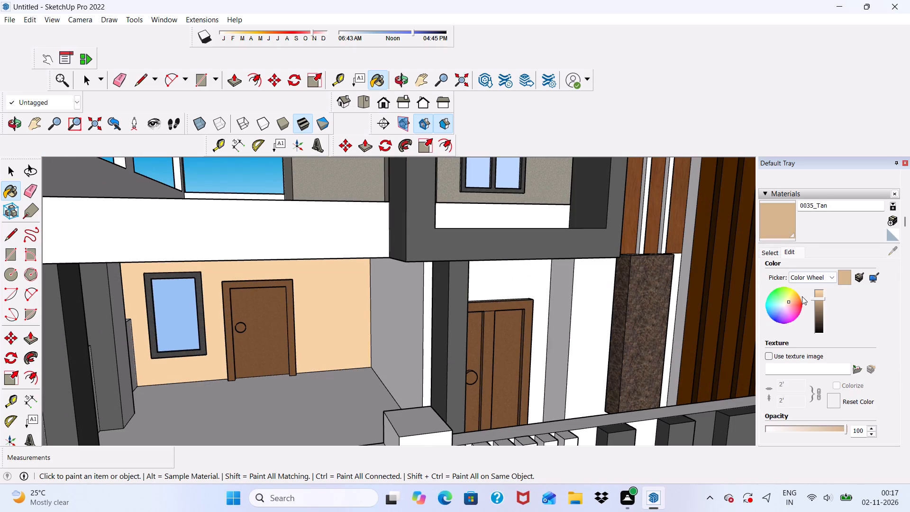
drag(811, 295, 817, 306)
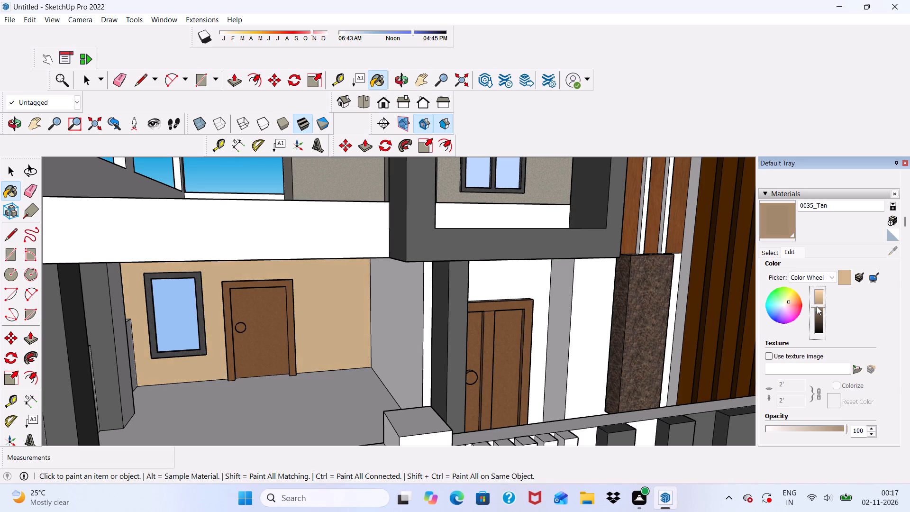
drag(817, 306, 817, 307)
Paint the porch's side wall, the wall around the double door and the adjoining wall faces up to the stone pillar with 0035_Tan.
scroll(455, 304, up, 5)
click(361, 318)
scroll(374, 306, up, 4)
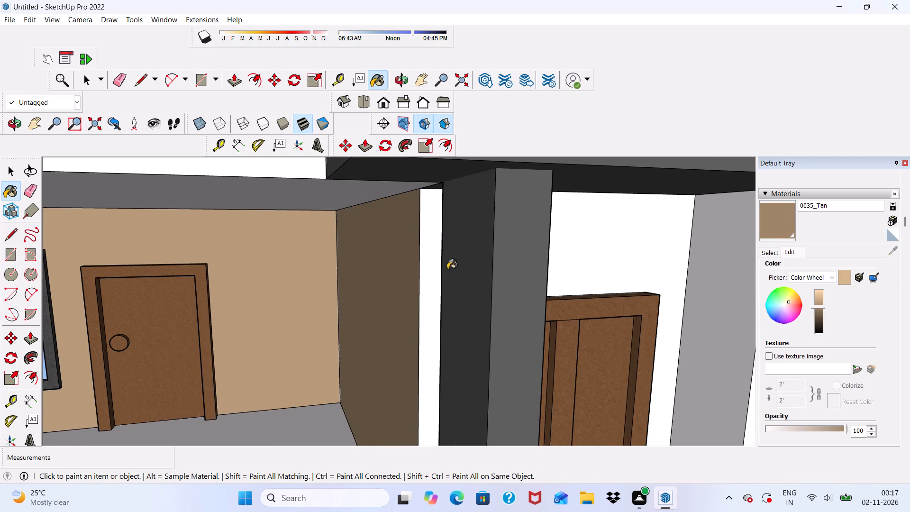
click(427, 262)
scroll(427, 262, down, 11)
scroll(566, 283, up, 4)
scroll(519, 255, down, 6)
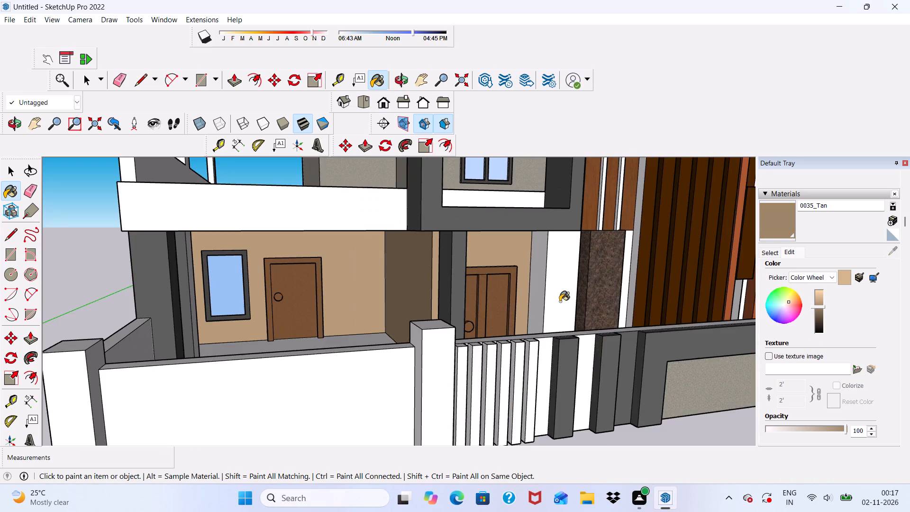
scroll(542, 286, up, 5)
click(532, 279)
click(573, 287)
Paint the porch ceiling beneath the balcony with 0035_Tan.
scroll(554, 288, down, 5)
middle_drag(561, 298, 518, 289)
scroll(513, 273, up, 1)
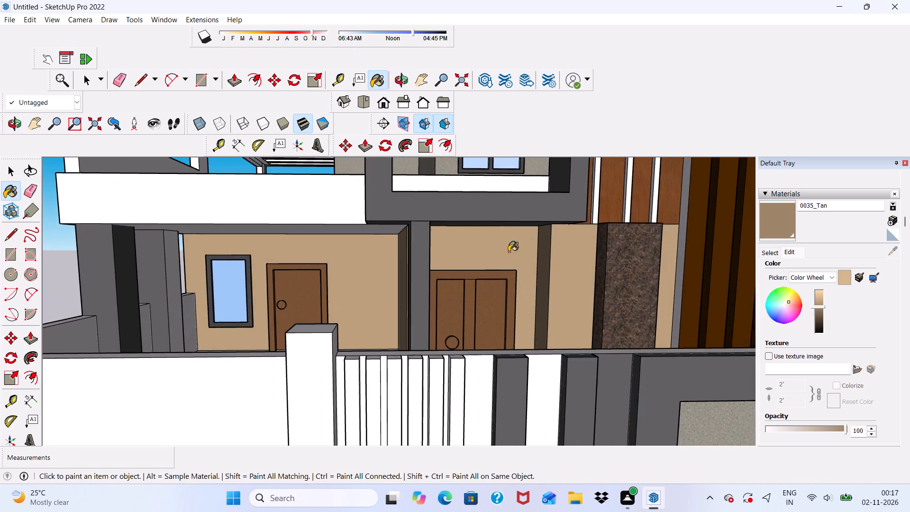
scroll(499, 237, down, 9)
middle_drag(482, 283, 513, 252)
scroll(362, 236, up, 9)
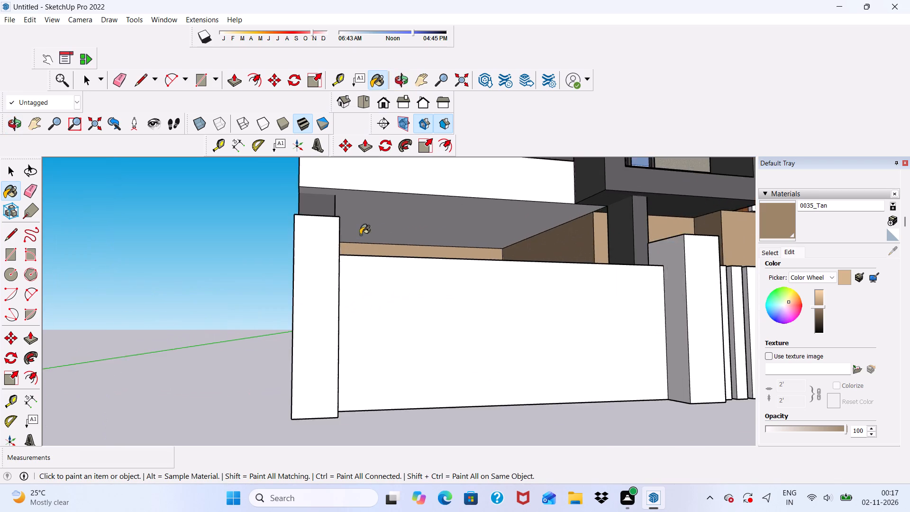
scroll(360, 235, up, 7)
click(349, 210)
Examine the tan-painted ground floor and the whole house facade from several angles and distances.
scroll(373, 216, down, 5)
middle_drag(439, 258, 342, 295)
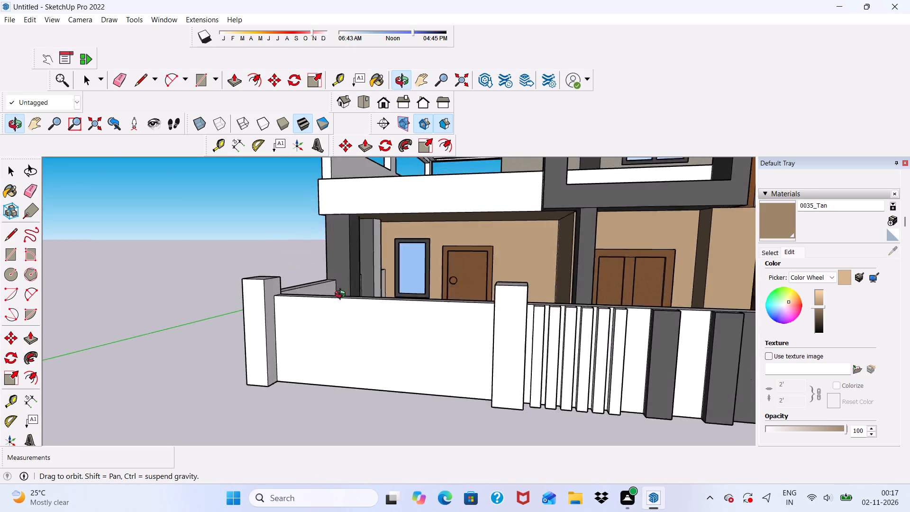
middle_drag(342, 295, 350, 302)
scroll(365, 289, down, 4)
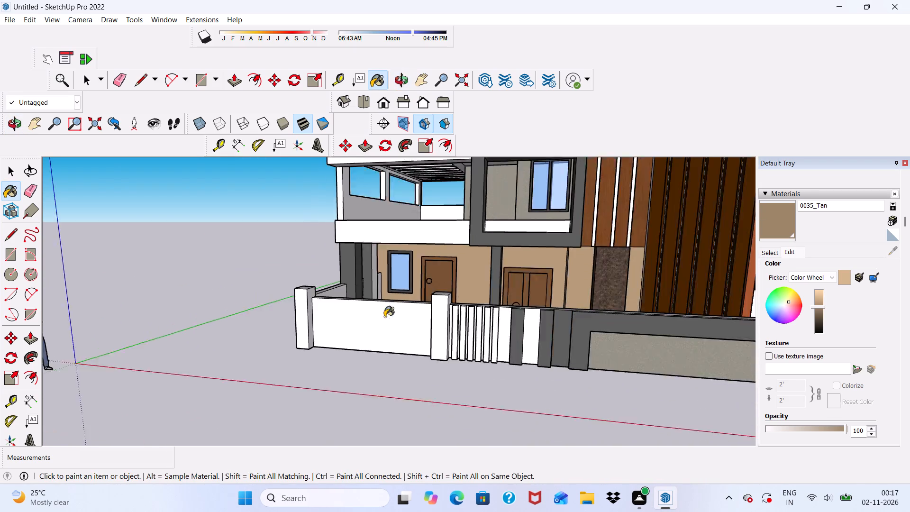
scroll(384, 317, down, 2)
middle_drag(427, 375, 510, 382)
scroll(514, 359, up, 1)
scroll(422, 297, down, 5)
middle_drag(391, 368, 348, 359)
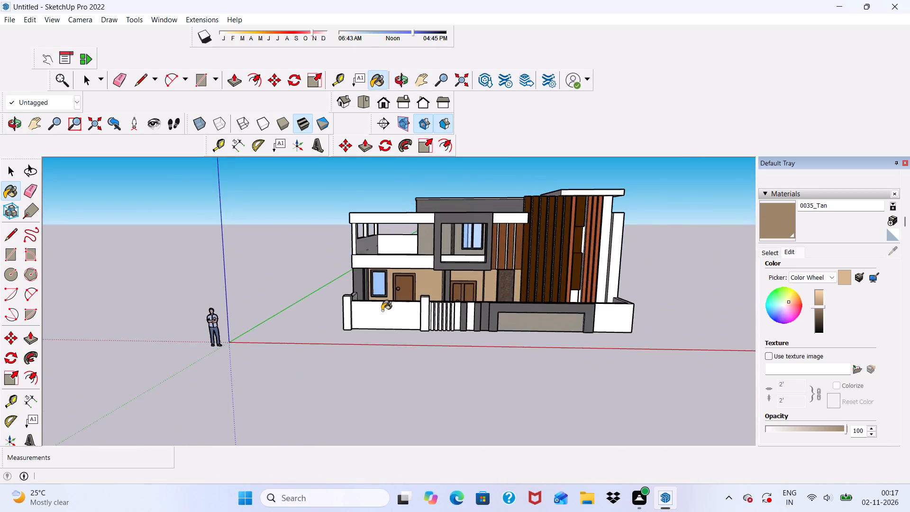
scroll(392, 273, up, 6)
scroll(386, 263, down, 1)
scroll(367, 303, down, 3)
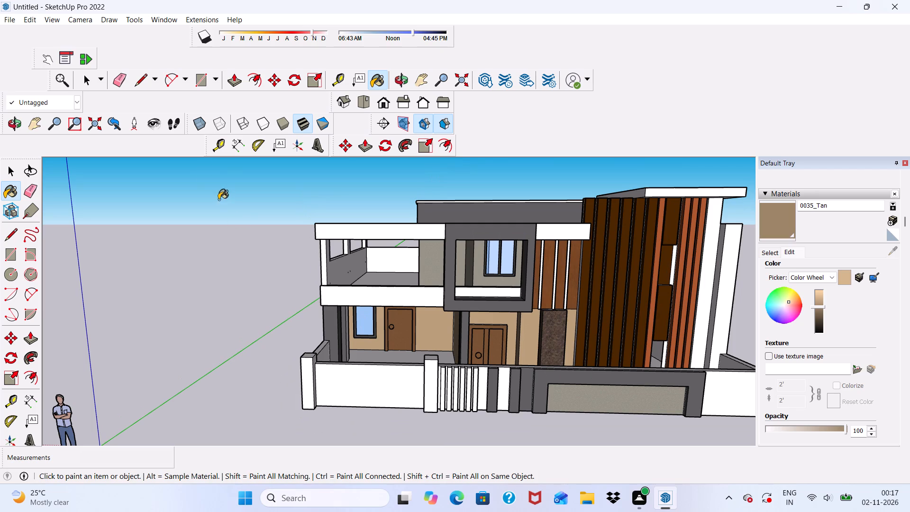
Draw an upright rectangle about 2' 8" high on the open balcony's front parapet, from its outer corner to the dark gray frame.
click(195, 78)
scroll(278, 247, up, 5)
scroll(353, 332, up, 2)
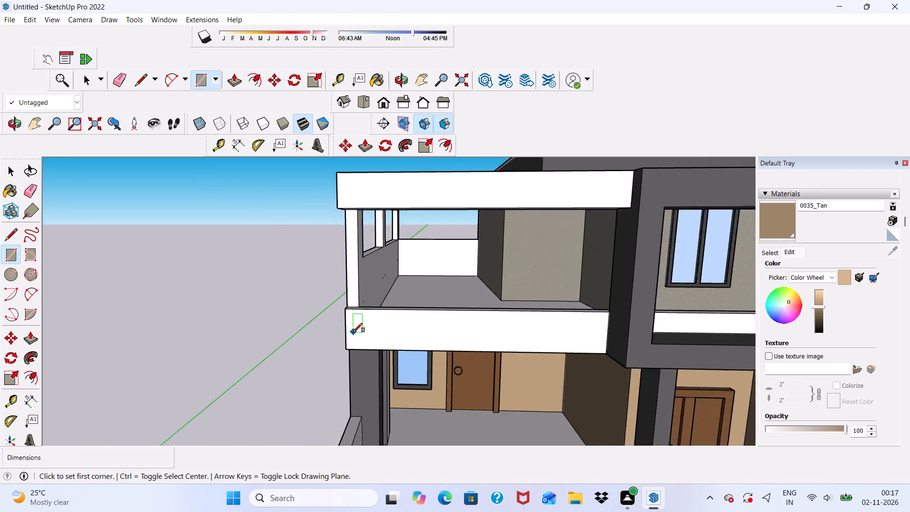
scroll(353, 332, up, 8)
drag(358, 334, 358, 327)
scroll(333, 271, down, 4)
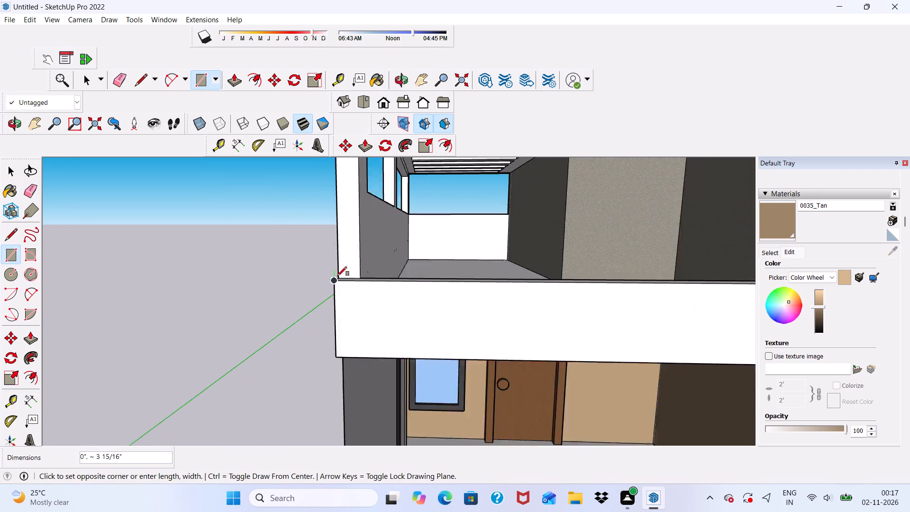
scroll(337, 276, down, 2)
scroll(429, 238, down, 4)
scroll(473, 244, up, 7)
scroll(532, 229, up, 2)
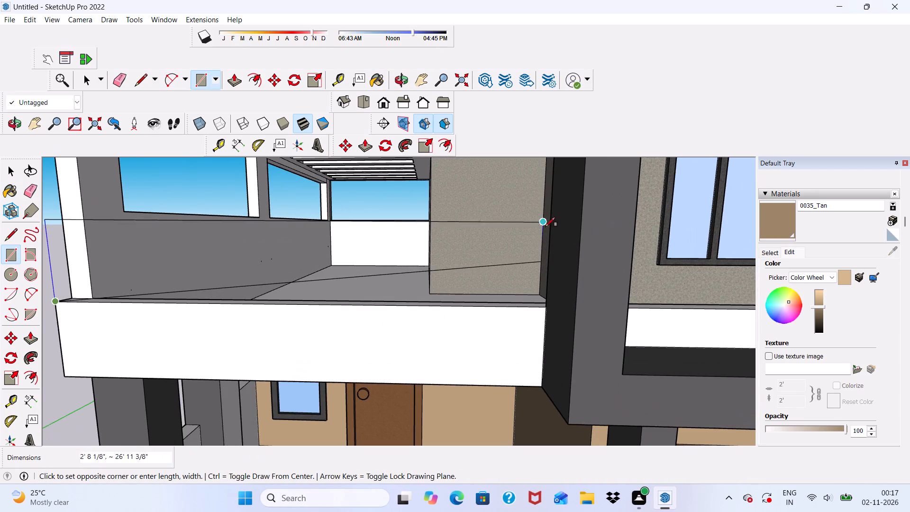
scroll(556, 221, up, 3)
click(548, 219)
Draw an upright rectangle about 8' 5" wide and 2' 8" high on the parapet inside the dark gray frame's opening.
scroll(487, 219, down, 5)
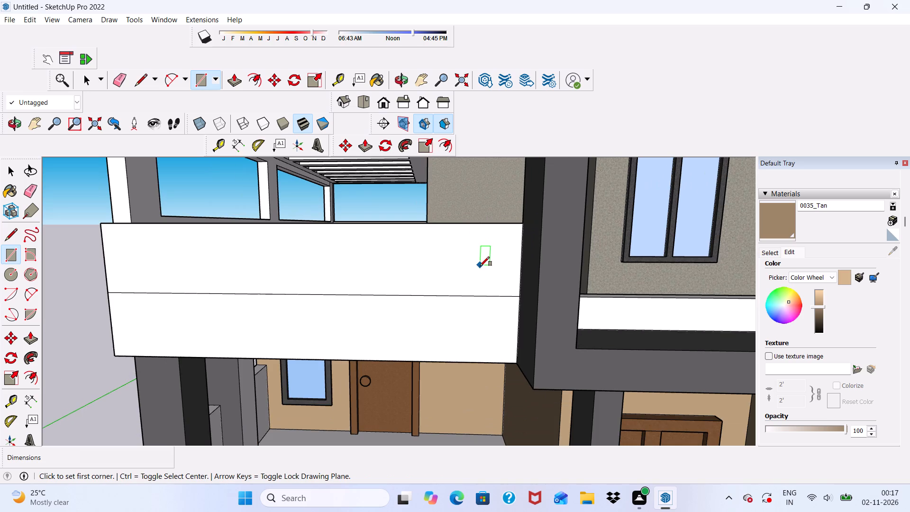
middle_drag(482, 267, 360, 288)
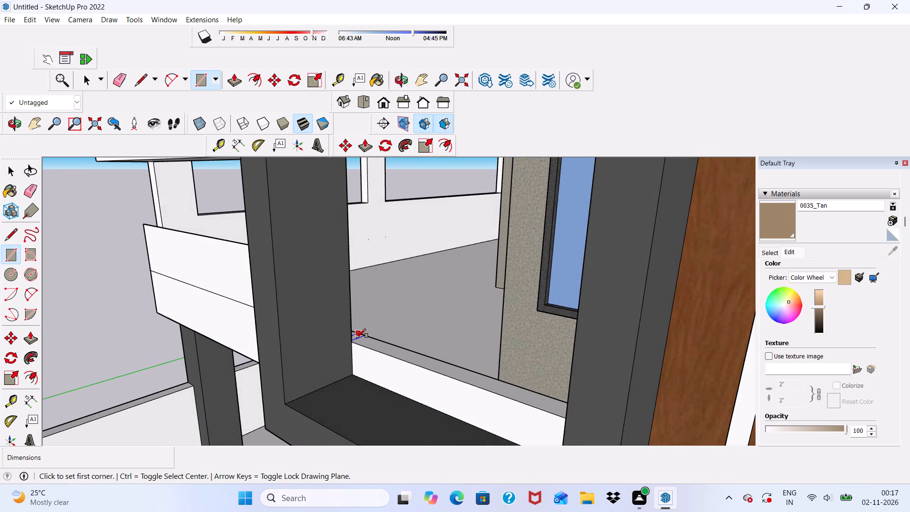
scroll(355, 340, up, 6)
click(350, 343)
scroll(250, 303, down, 10)
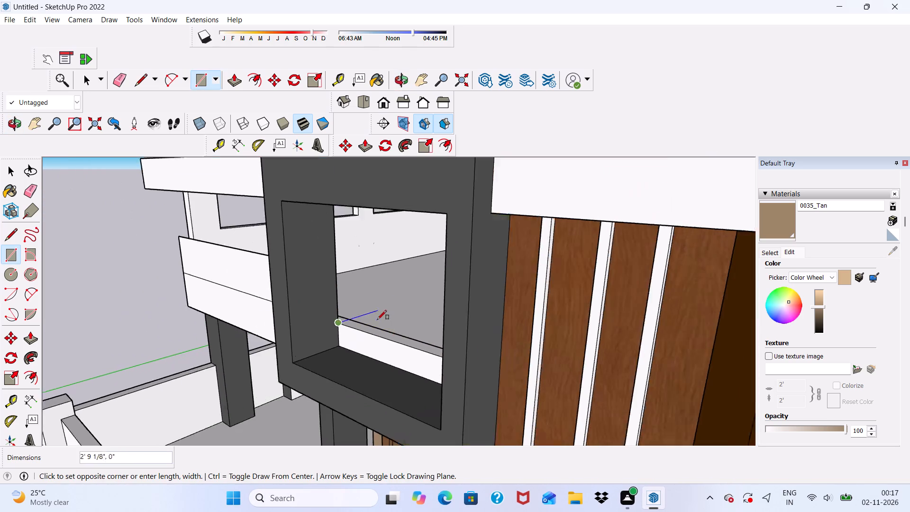
scroll(377, 320, down, 1)
middle_drag(381, 330, 558, 320)
scroll(600, 273, up, 5)
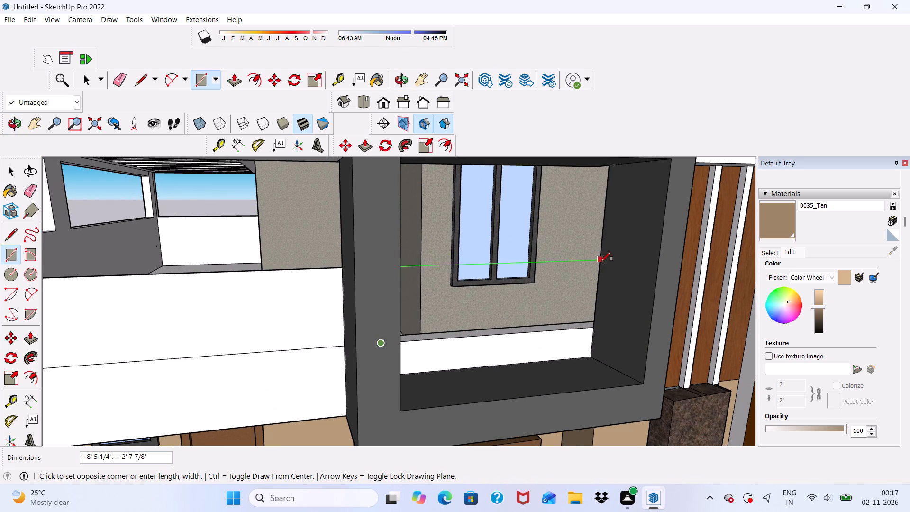
scroll(601, 260, up, 3)
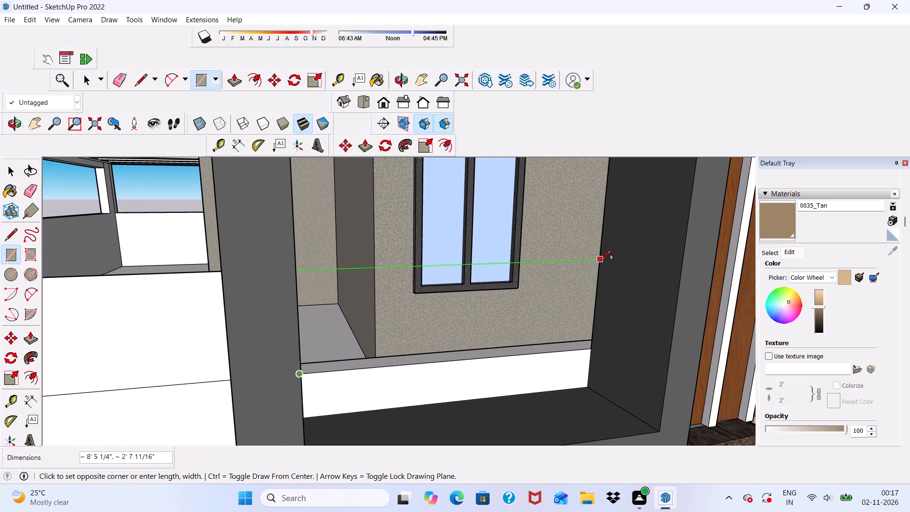
click(601, 260)
Draw an upright rectangle about 2' 8" high and 8 11/16" wide across the side gap at the balcony's outer corner.
scroll(563, 256, down, 5)
middle_drag(527, 276, 465, 268)
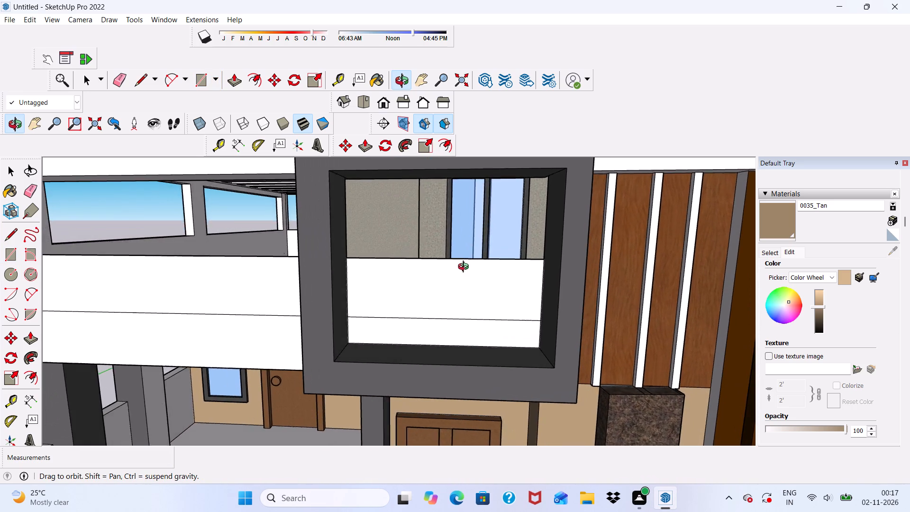
middle_drag(465, 268, 494, 266)
scroll(528, 254, down, 6)
middle_drag(451, 305, 574, 321)
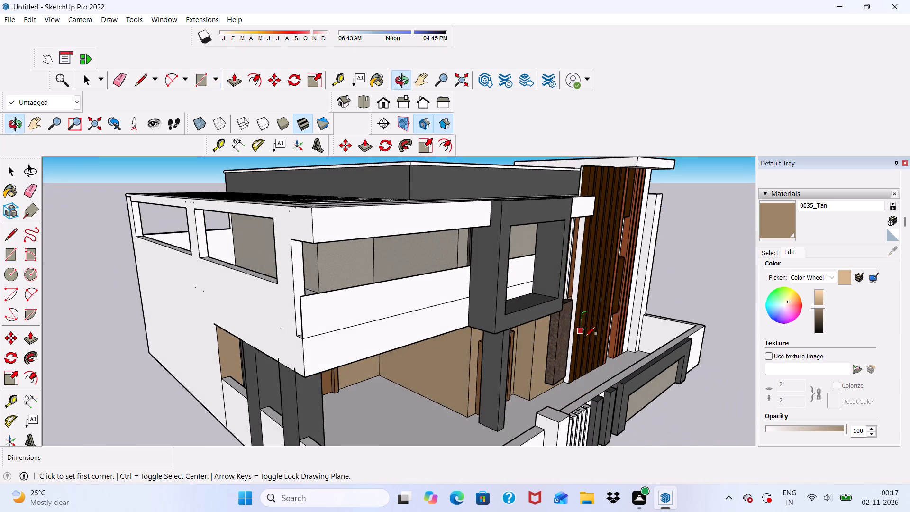
scroll(283, 354, up, 6)
middle_drag(302, 329, 345, 339)
scroll(369, 351, up, 8)
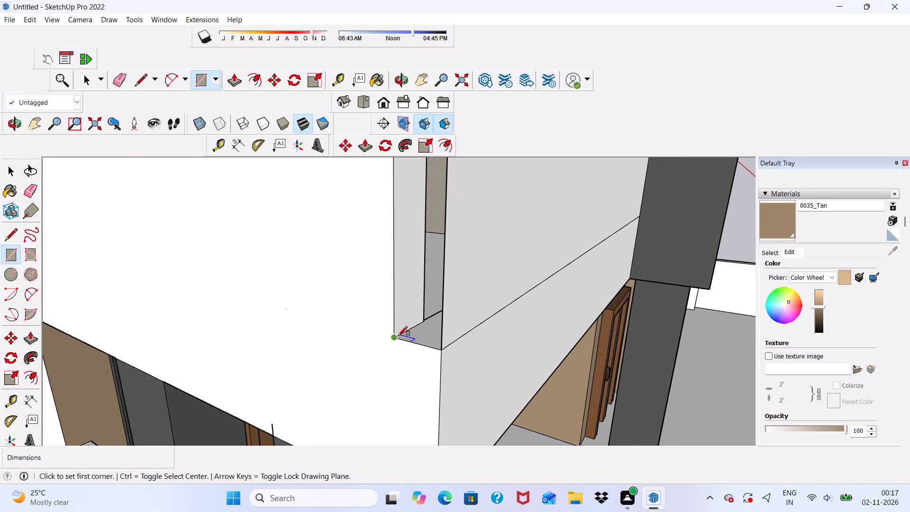
click(398, 335)
scroll(404, 344, down, 3)
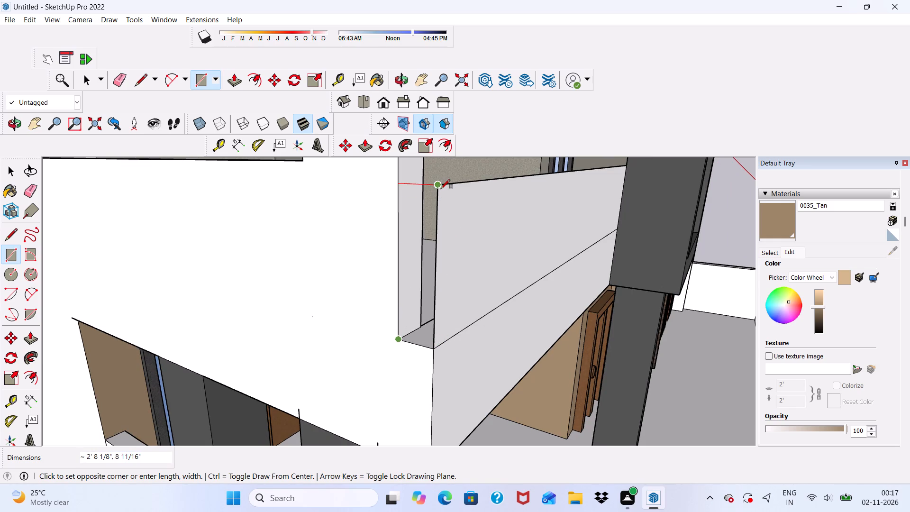
click(441, 189)
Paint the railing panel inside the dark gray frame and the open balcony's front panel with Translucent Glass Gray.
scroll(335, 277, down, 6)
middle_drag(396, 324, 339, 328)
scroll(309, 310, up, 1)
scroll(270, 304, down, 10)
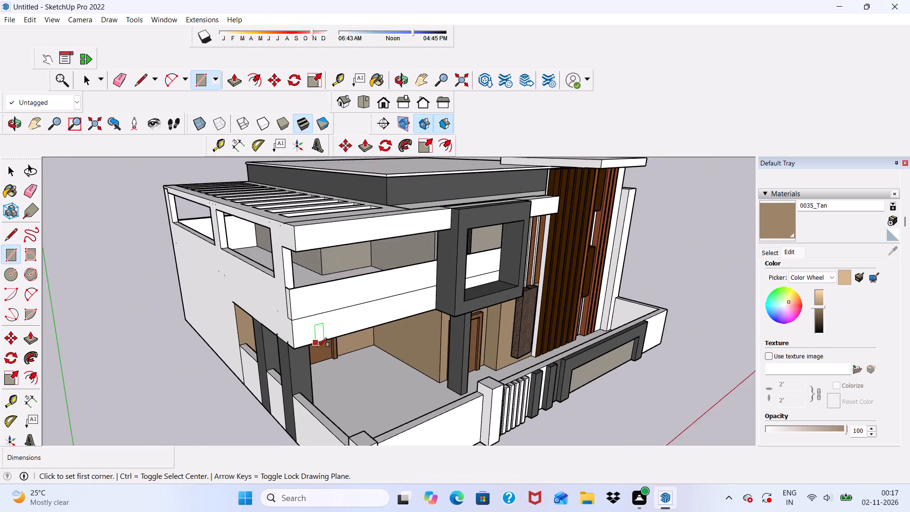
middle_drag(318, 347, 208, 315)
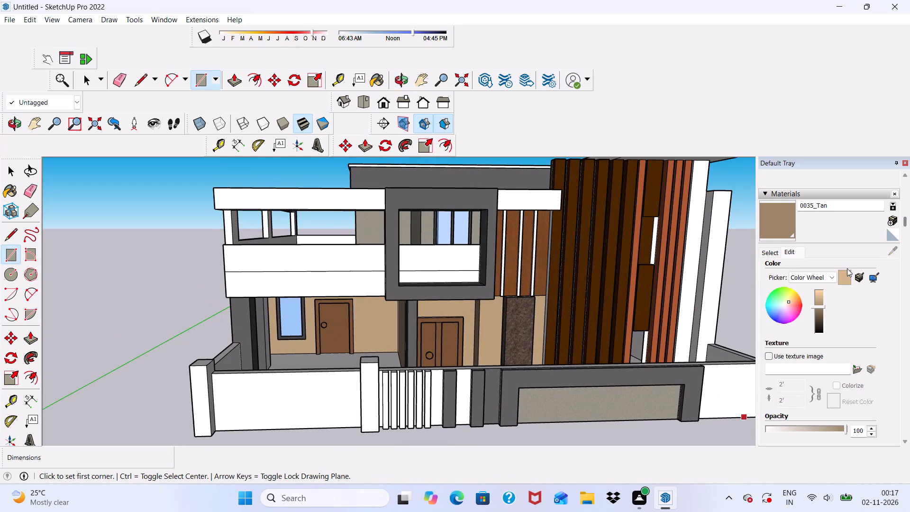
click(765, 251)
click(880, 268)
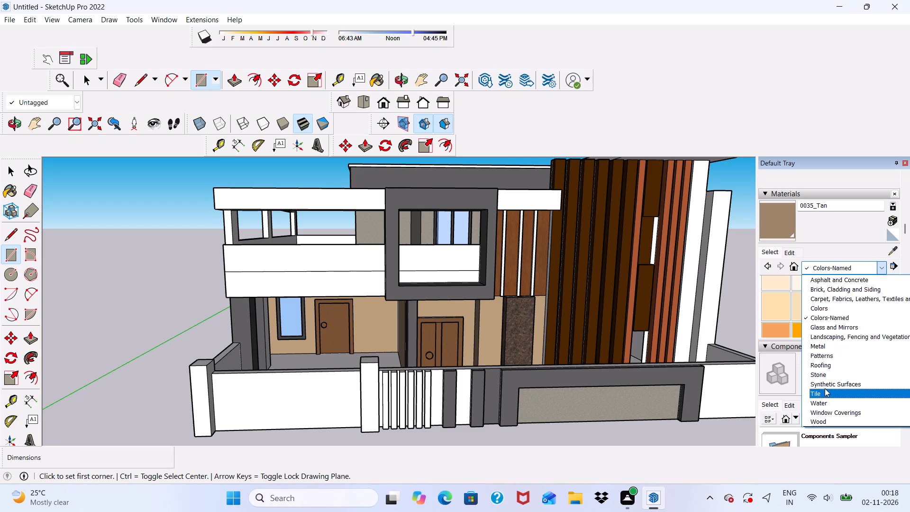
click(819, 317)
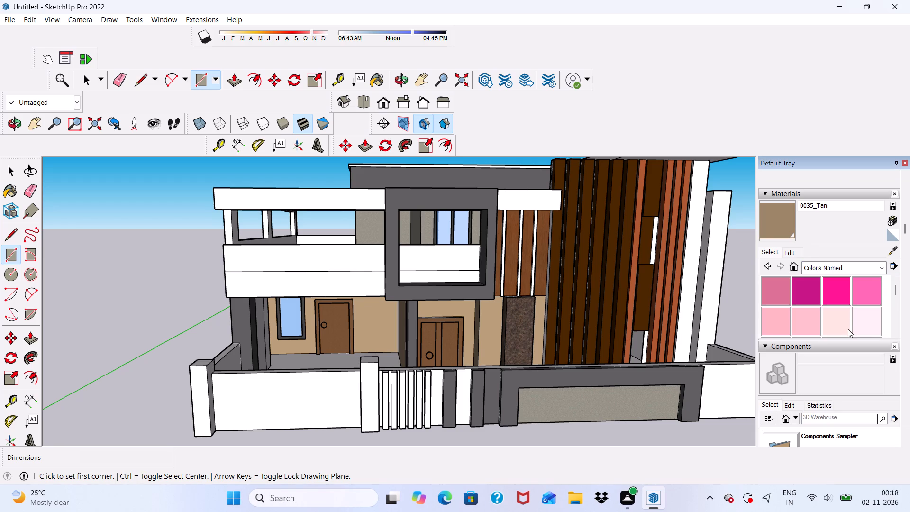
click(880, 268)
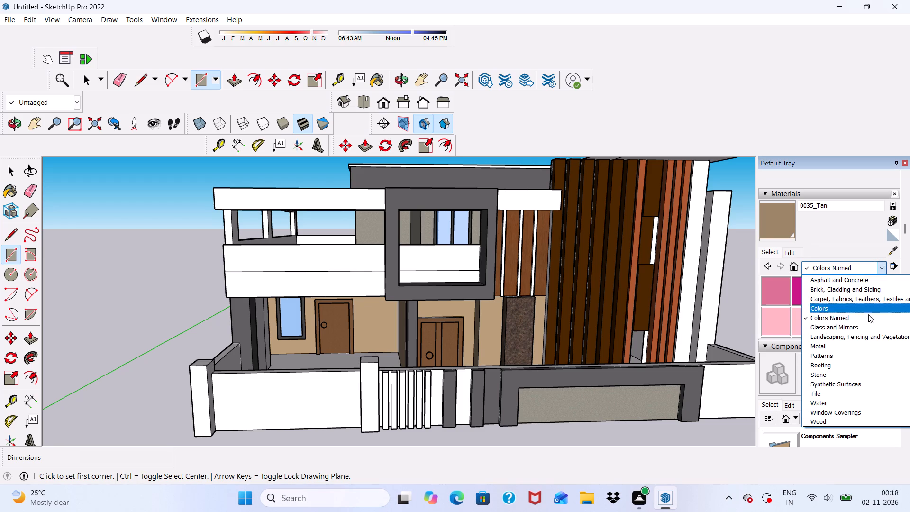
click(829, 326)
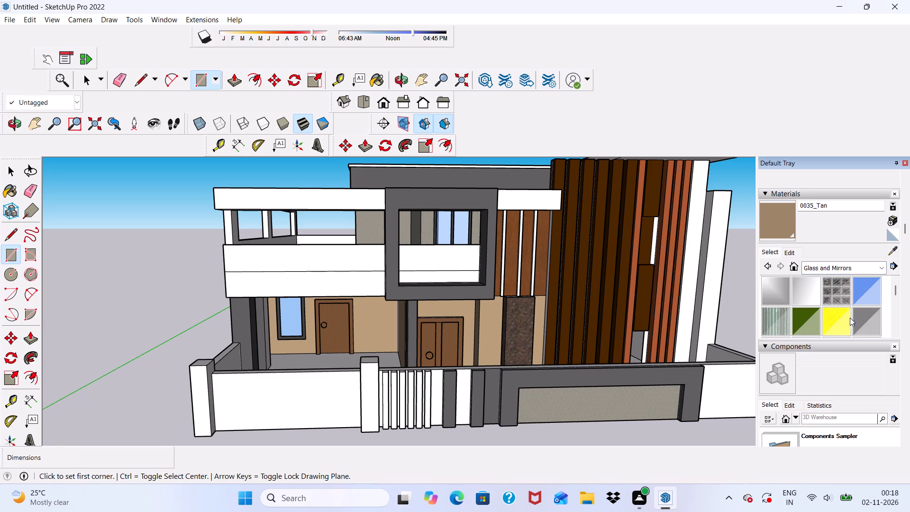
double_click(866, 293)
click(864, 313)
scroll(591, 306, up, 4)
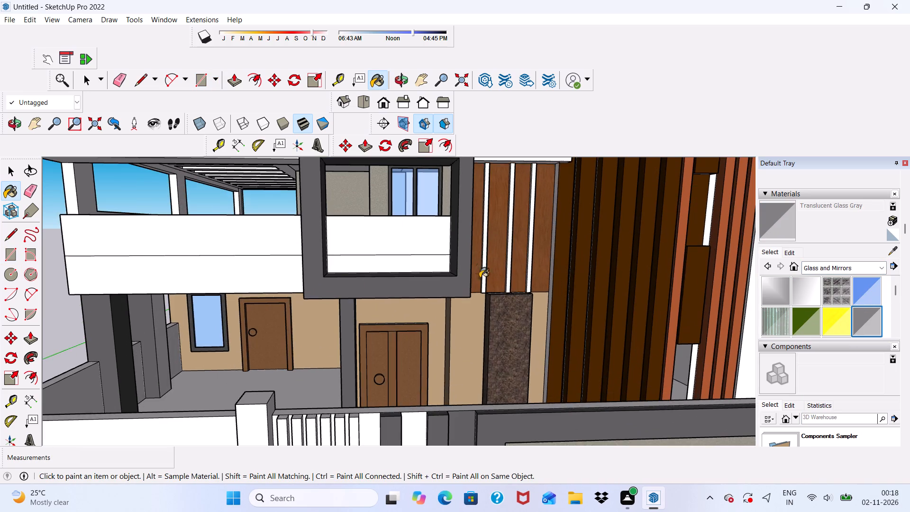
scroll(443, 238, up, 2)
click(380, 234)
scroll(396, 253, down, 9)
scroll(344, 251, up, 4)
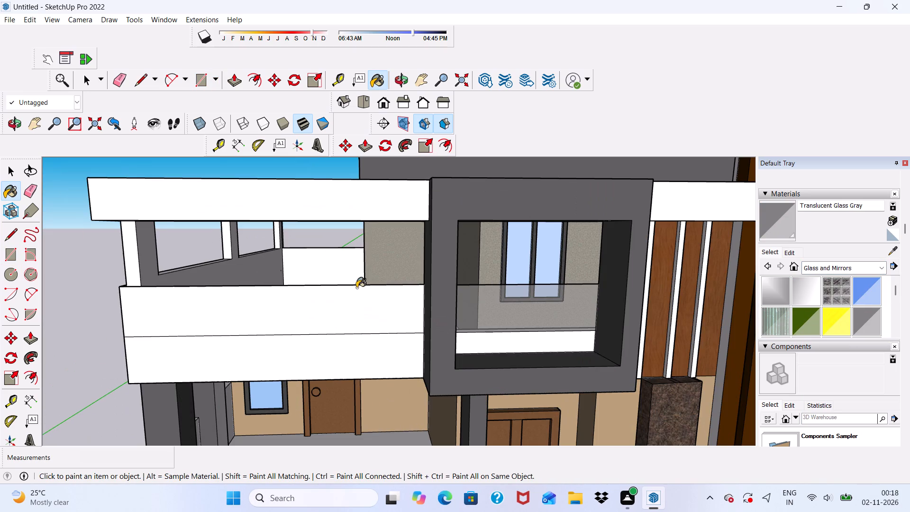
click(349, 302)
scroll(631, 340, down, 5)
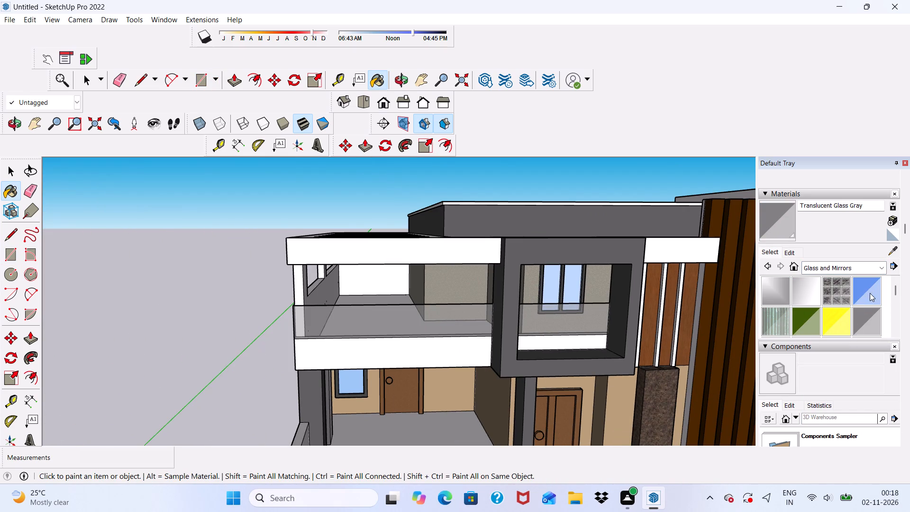
Paint the balcony's front, side and framed railing panels with Translucent Glass Blue.
click(870, 290)
scroll(429, 305, up, 4)
click(354, 352)
scroll(353, 342, down, 5)
middle_drag(356, 363, 422, 354)
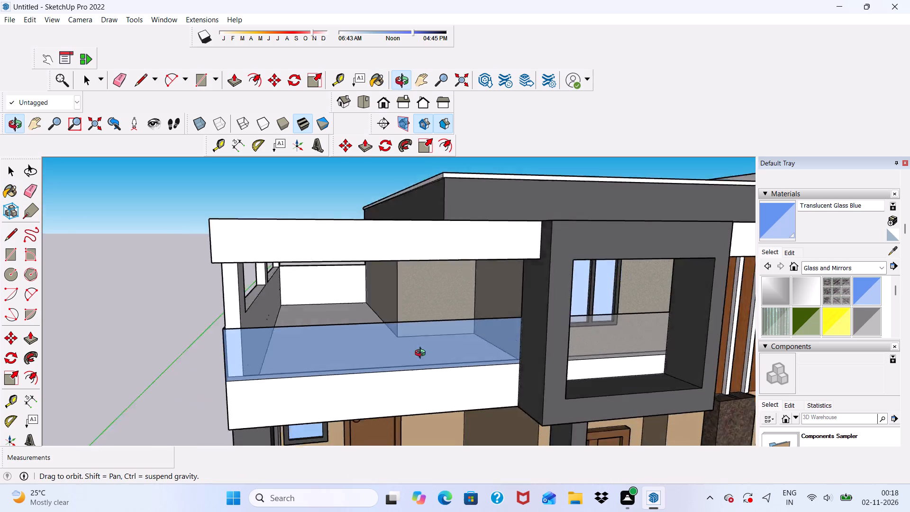
middle_drag(422, 354, 525, 344)
scroll(403, 337, up, 2)
click(414, 326)
scroll(406, 330, down, 5)
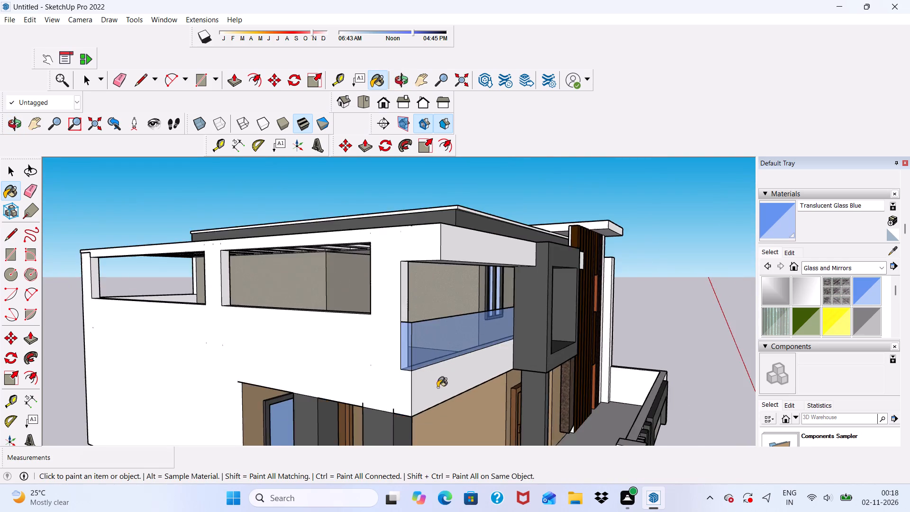
middle_drag(437, 387, 246, 372)
click(454, 325)
Examine the balcony's glass railing and the whole house facade from several angles and distances.
scroll(455, 318, down, 6)
middle_drag(424, 366, 434, 376)
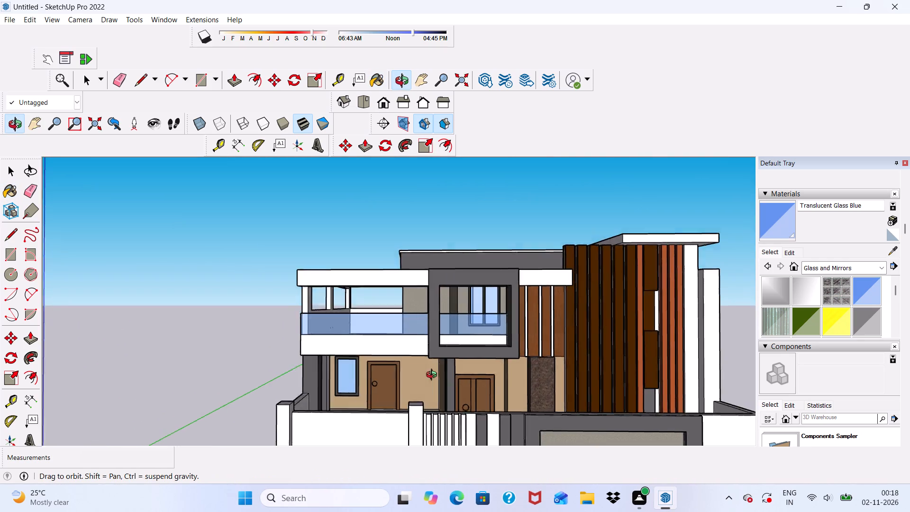
middle_drag(434, 376, 437, 409)
scroll(435, 399, up, 1)
scroll(419, 312, down, 4)
middle_drag(419, 393, 334, 371)
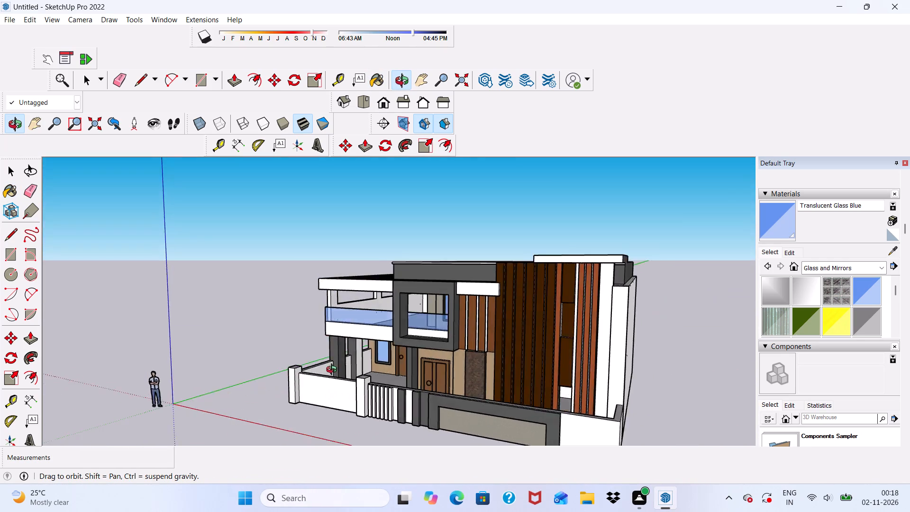
middle_drag(334, 371, 420, 384)
scroll(366, 371, up, 5)
scroll(398, 297, down, 1)
middle_drag(397, 297, 414, 308)
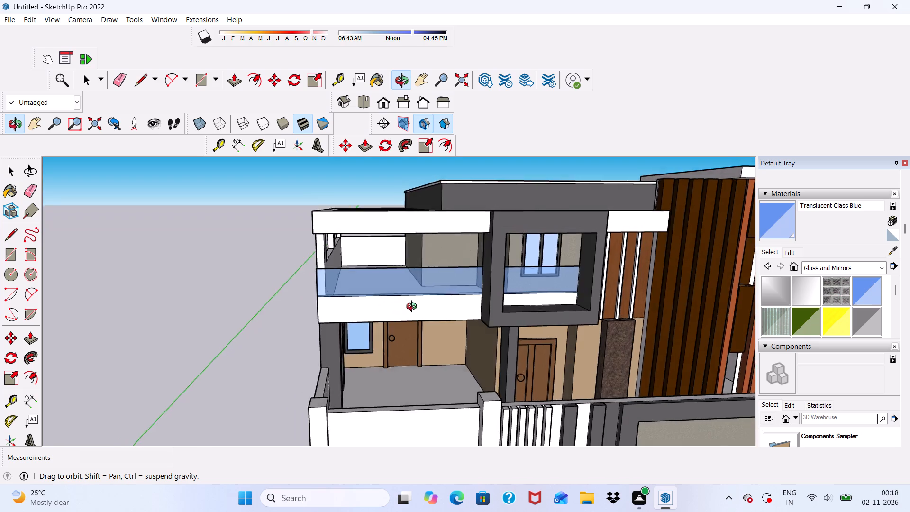
middle_drag(414, 308, 411, 317)
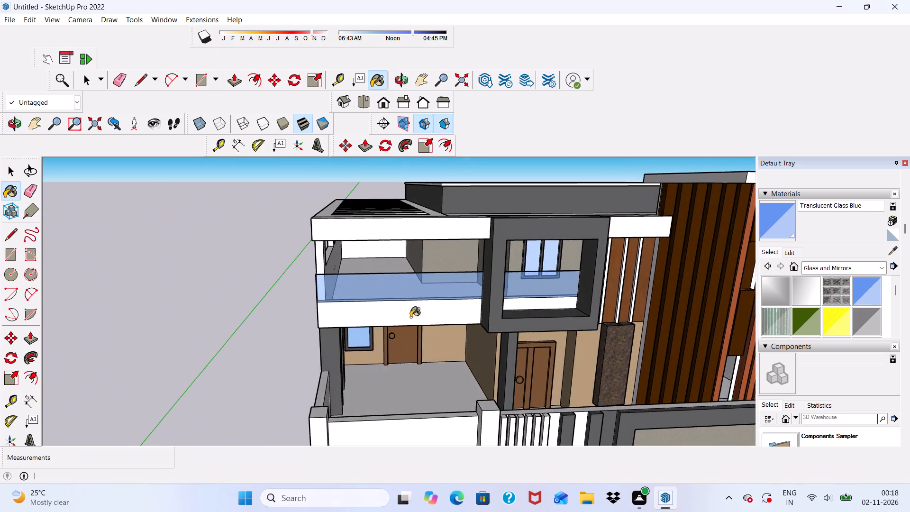
scroll(381, 258, down, 5)
middle_drag(423, 379, 378, 362)
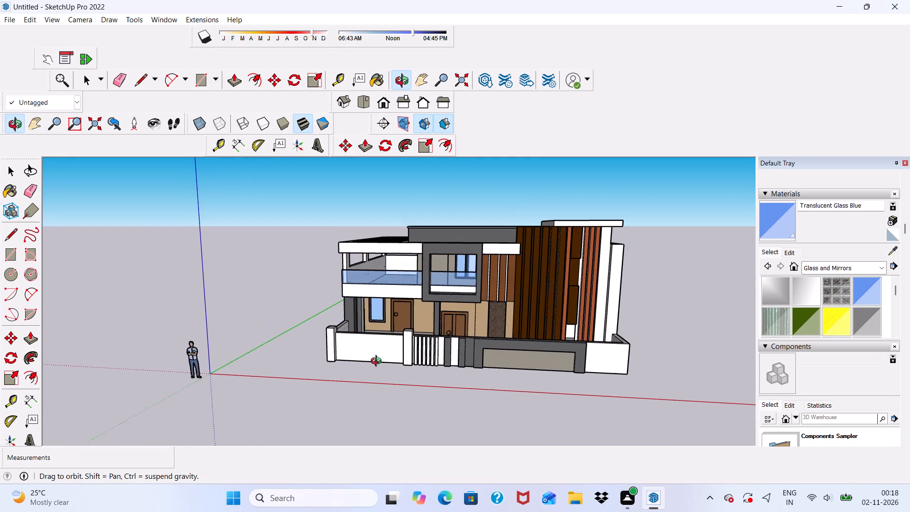
middle_drag(378, 362, 390, 363)
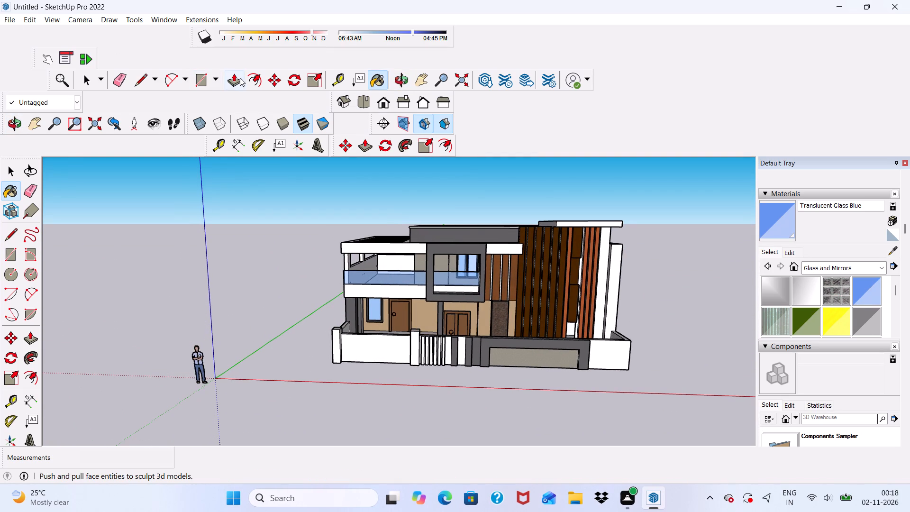
Remove the front boundary wall between the corner post and gate post by pushing it in 9" and erasing the leftover face.
click(234, 81)
scroll(384, 349, up, 4)
drag(385, 349, 390, 343)
scroll(367, 336, up, 5)
middle_drag(360, 340, 355, 375)
scroll(355, 375, up, 1)
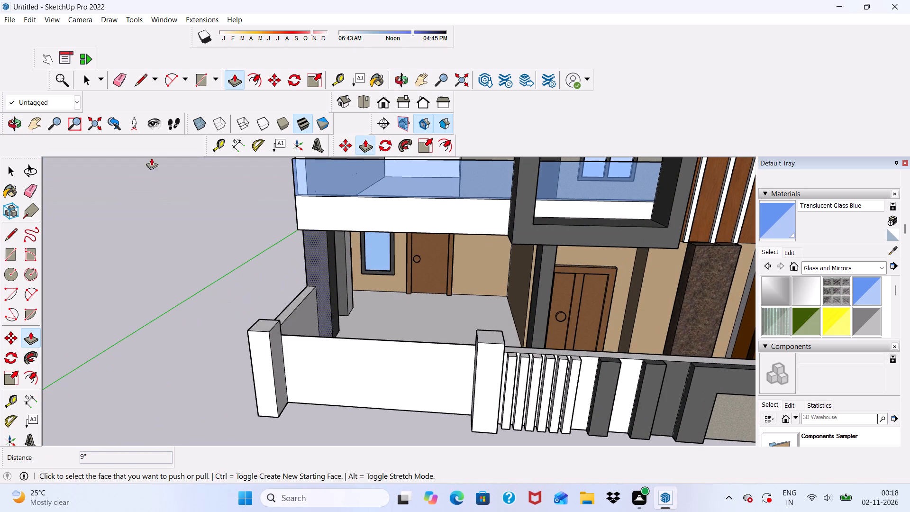
click(124, 78)
scroll(280, 283, up, 3)
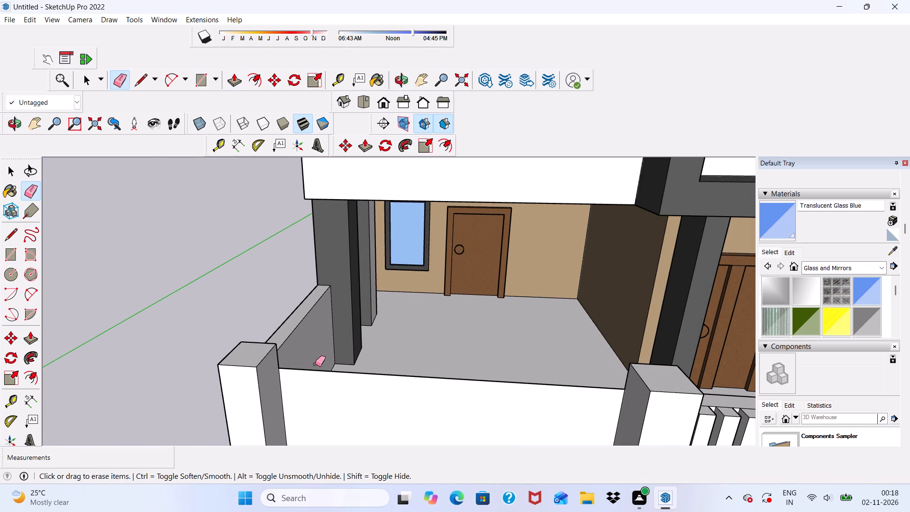
drag(367, 381, 373, 374)
scroll(346, 344, down, 4)
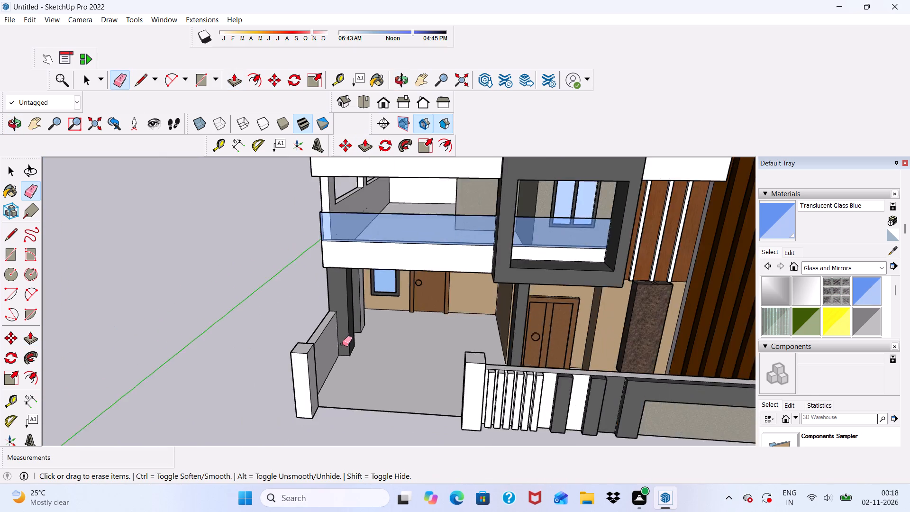
Examine the open driveway entrance and the whole house from the front and the side.
scroll(342, 344, down, 4)
middle_drag(338, 386, 401, 410)
scroll(333, 347, down, 4)
middle_drag(356, 432, 310, 371)
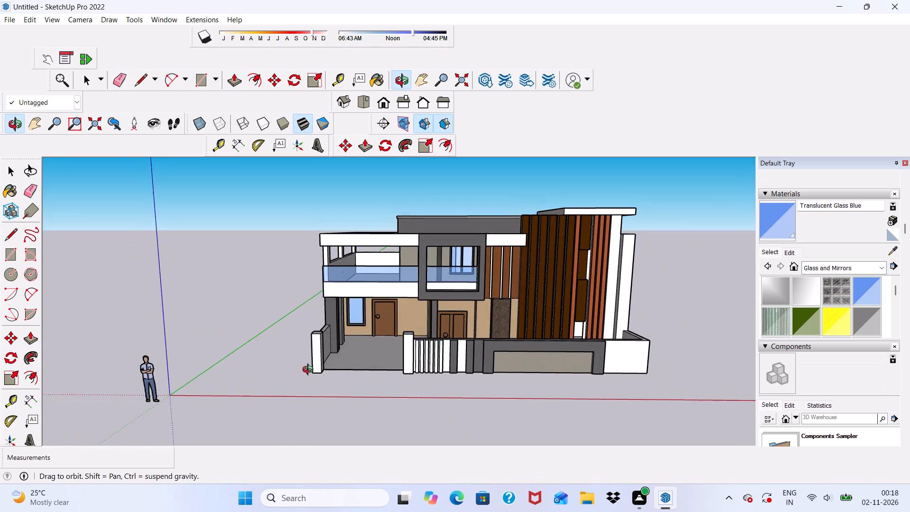
middle_drag(310, 371, 312, 372)
scroll(312, 376, down, 2)
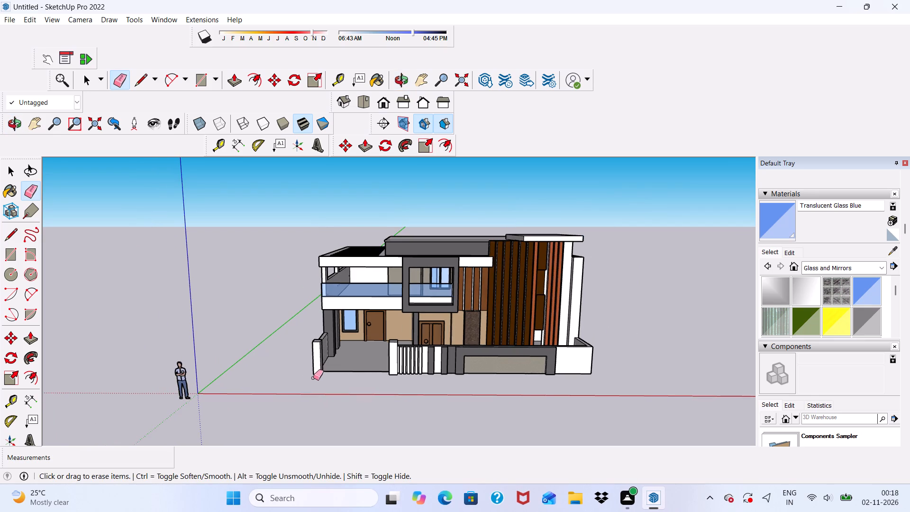
middle_drag(313, 378, 382, 392)
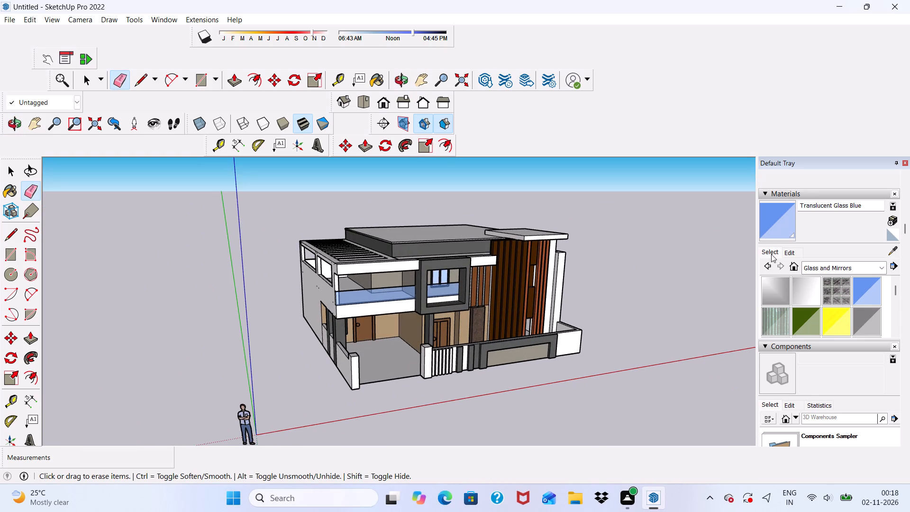
Erase the vertical edges dividing the gray columns and low wall panels on the ground-floor side wall's outer face.
scroll(791, 511, up, 5)
scroll(505, 418, up, 4)
middle_drag(347, 374, 502, 379)
scroll(425, 343, up, 5)
scroll(367, 334, up, 4)
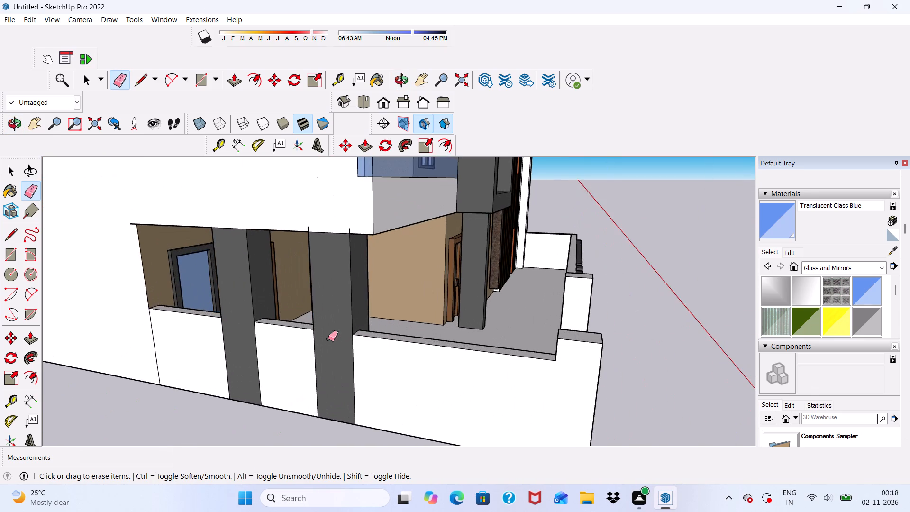
scroll(270, 329, up, 5)
scroll(116, 82, up, 1)
click(116, 76)
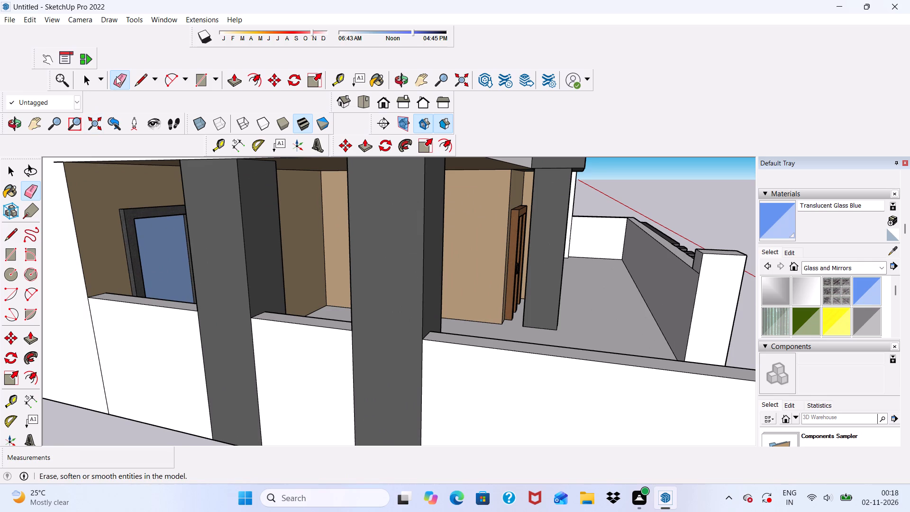
drag(244, 358, 256, 362)
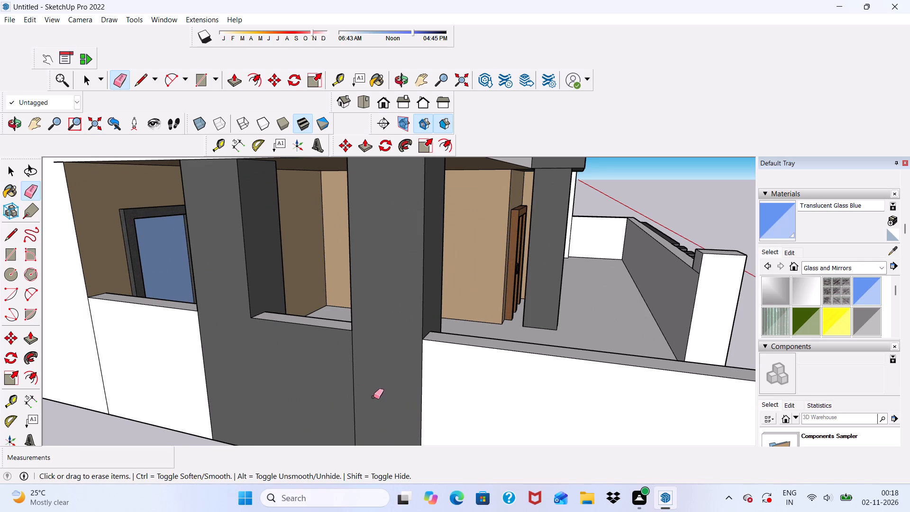
drag(389, 395, 444, 401)
drag(339, 397, 367, 398)
scroll(217, 345, down, 2)
scroll(207, 361, up, 2)
drag(202, 358, 210, 370)
drag(85, 361, 120, 360)
scroll(141, 349, down, 7)
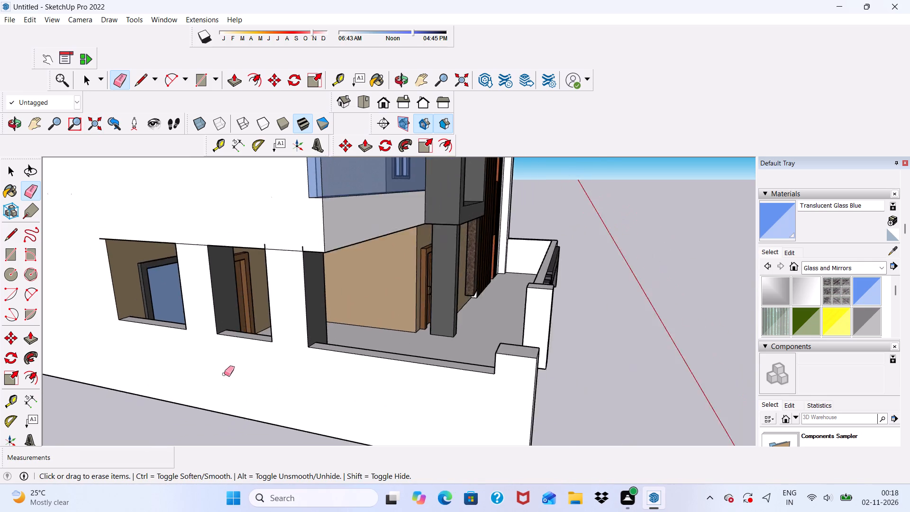
Paint the front faces of the six vertical slats on the front boundary wall beside the gate post with 0042_Sienna.
scroll(224, 374, down, 2)
middle_drag(270, 404, 98, 374)
scroll(109, 378, up, 1)
scroll(180, 374, down, 4)
middle_drag(333, 391, 298, 389)
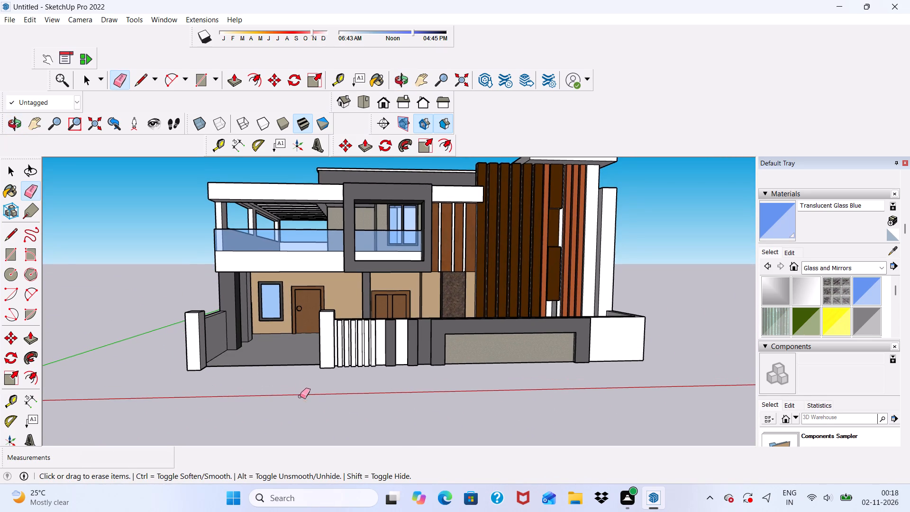
click(877, 268)
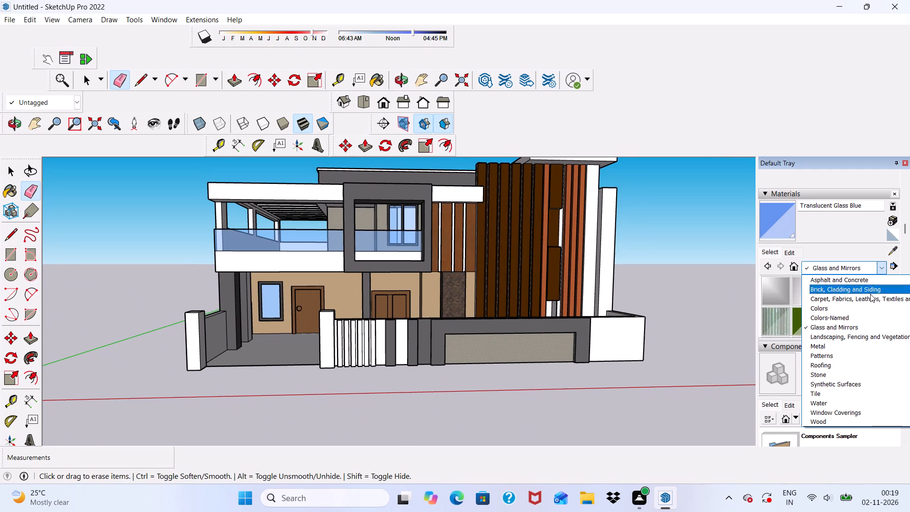
click(838, 319)
scroll(838, 319, down, 2)
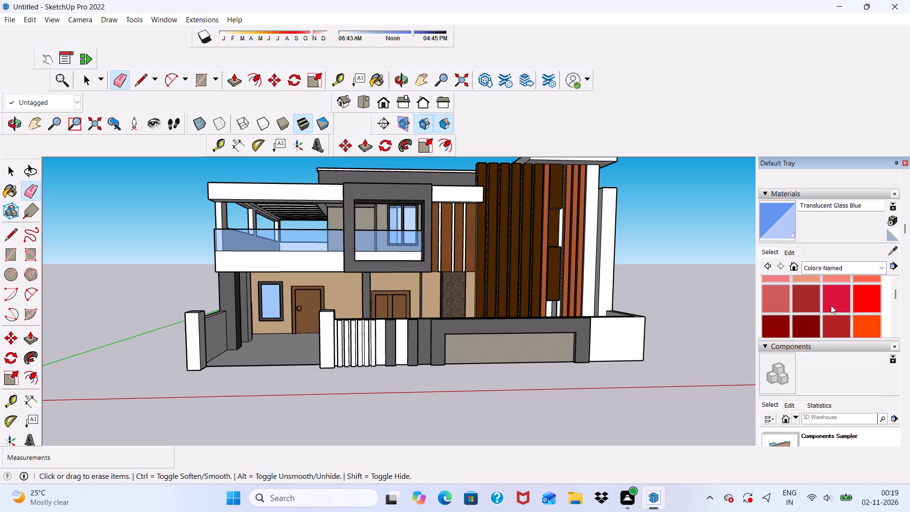
scroll(831, 305, down, 3)
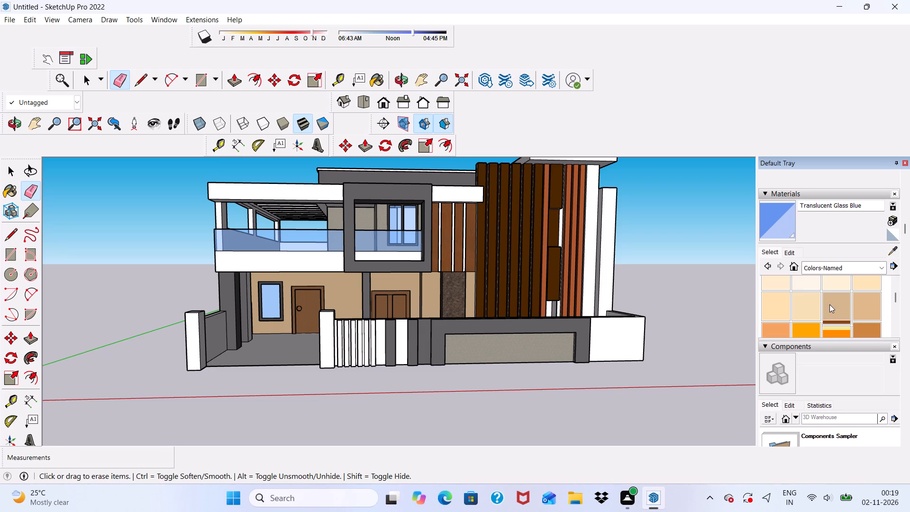
click(810, 308)
scroll(494, 311, up, 5)
scroll(225, 362, up, 10)
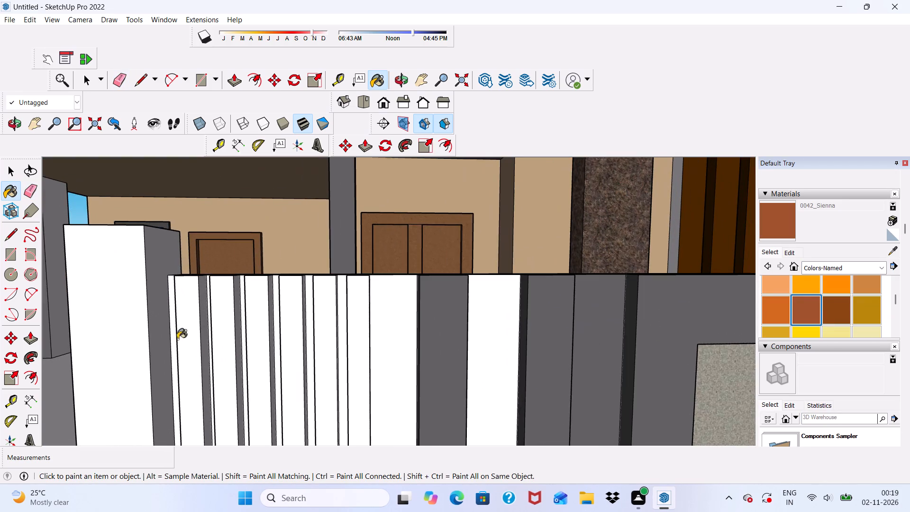
click(182, 331)
scroll(220, 350, up, 2)
click(236, 351)
scroll(266, 349, up, 2)
click(268, 345)
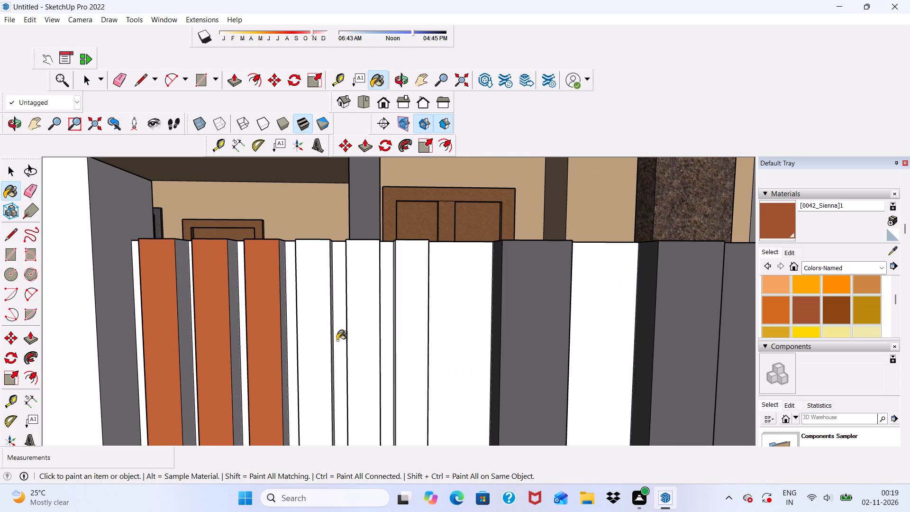
click(312, 335)
click(368, 338)
click(407, 340)
Paint the slats' side faces that face the gate post with the same Sienna colour.
middle_drag(384, 347, 542, 375)
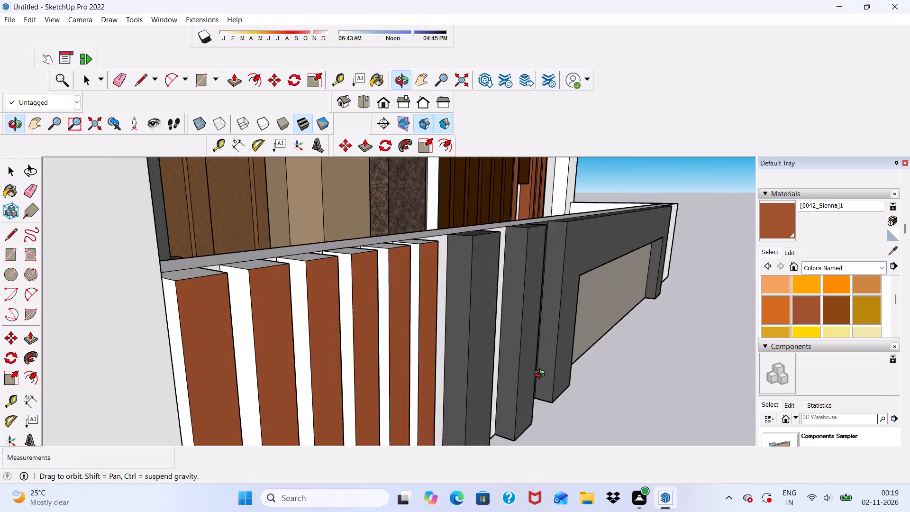
middle_drag(542, 375, 543, 375)
scroll(227, 322, up, 10)
click(156, 311)
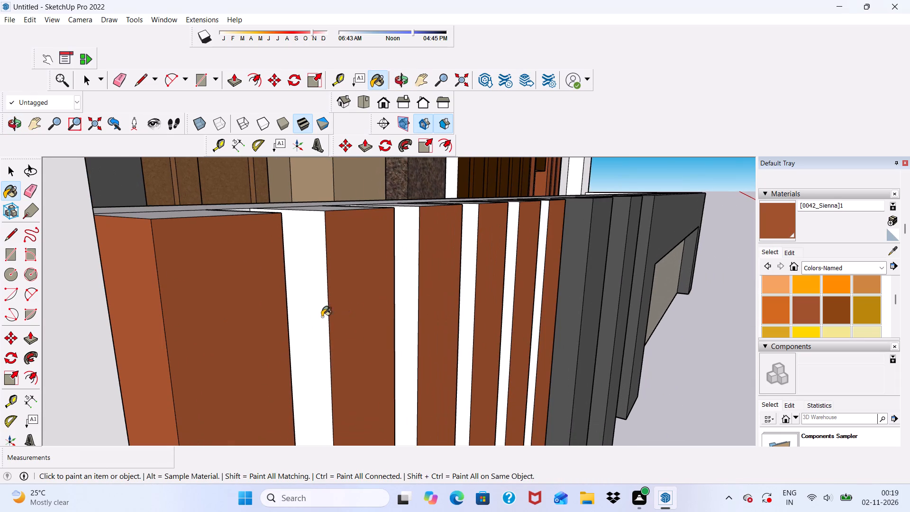
click(316, 318)
click(406, 312)
click(467, 318)
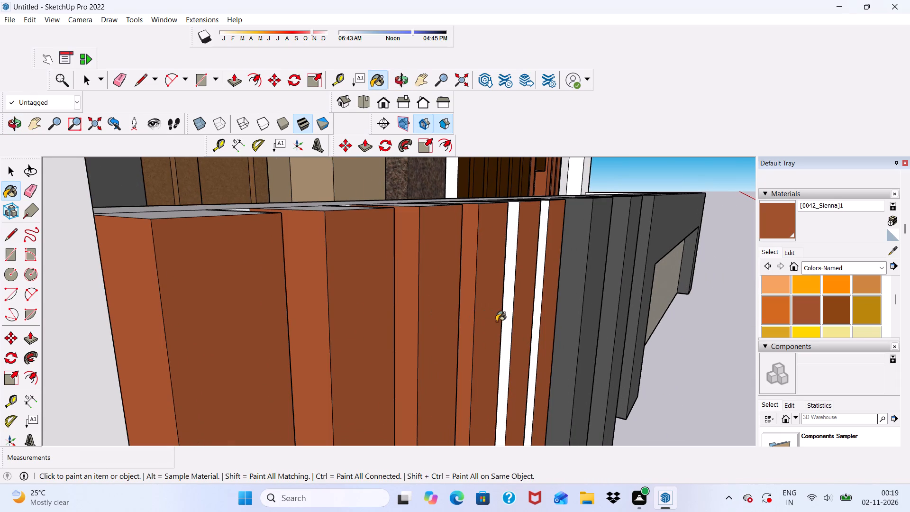
click(509, 321)
click(537, 321)
Paint the top faces of the six boundary-wall slats with the Sienna colour.
middle_drag(538, 323, 417, 375)
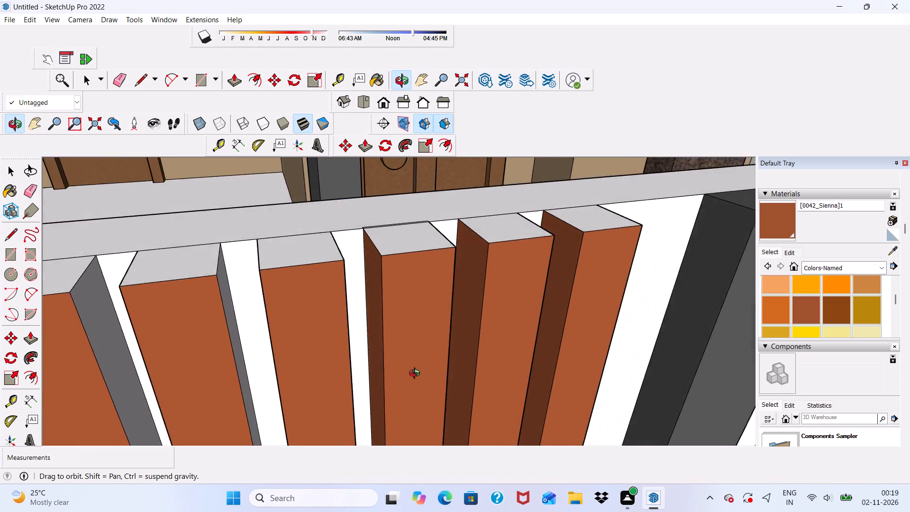
middle_drag(417, 375, 396, 389)
click(582, 246)
click(525, 256)
click(415, 256)
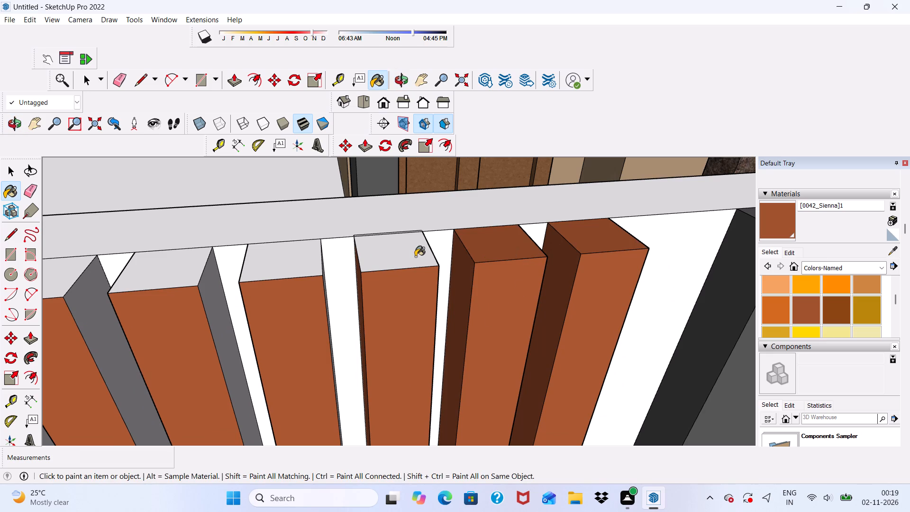
click(313, 262)
click(186, 275)
click(69, 275)
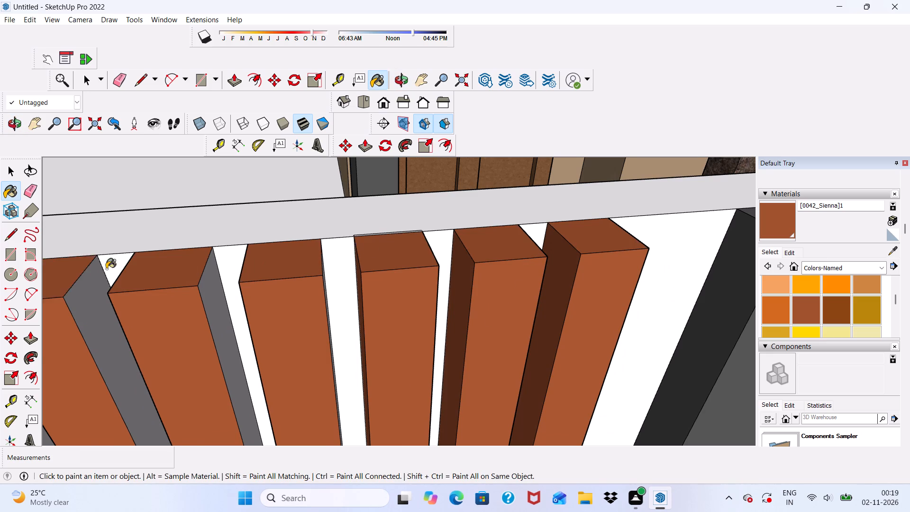
Paint the slats' remaining side faces, facing away from the gate post, with the Sienna colour.
scroll(129, 271, down, 5)
middle_drag(374, 319, 182, 283)
scroll(421, 341, up, 4)
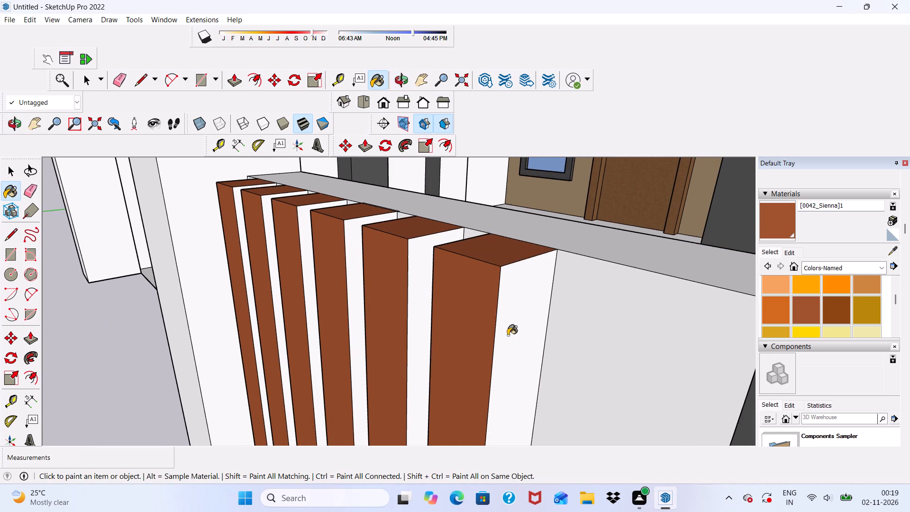
click(508, 335)
scroll(417, 288, up, 2)
click(414, 275)
click(337, 243)
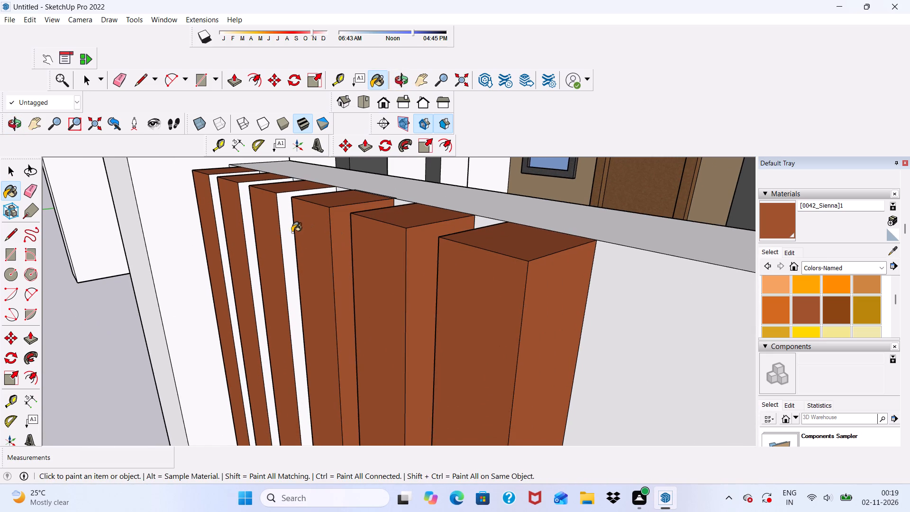
click(288, 230)
click(246, 217)
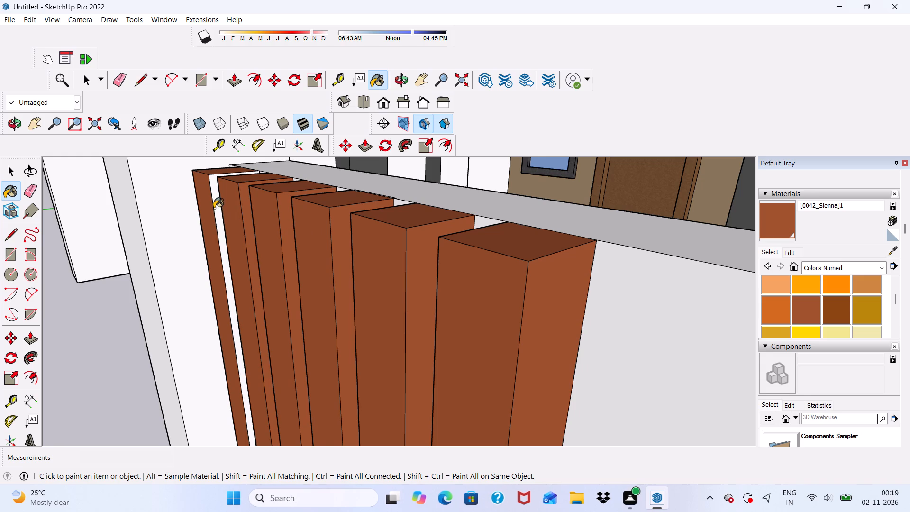
click(214, 208)
scroll(229, 220, down, 5)
scroll(227, 226, up, 11)
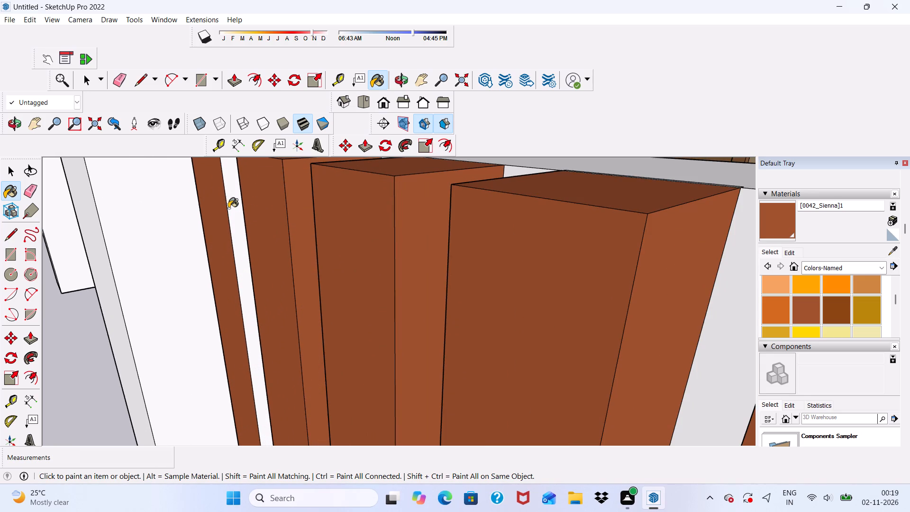
click(228, 207)
scroll(227, 211, down, 5)
scroll(237, 211, up, 6)
click(236, 204)
scroll(237, 208, down, 4)
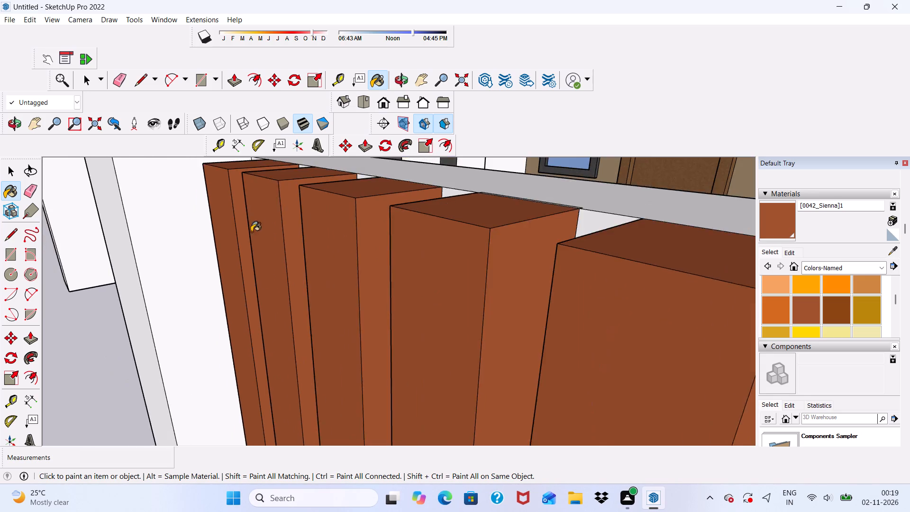
Examine the painted boundary slats and the whole house facade from the front and side, near and far.
scroll(251, 232, down, 6)
middle_drag(291, 265, 457, 255)
scroll(498, 239, up, 1)
scroll(422, 231, down, 14)
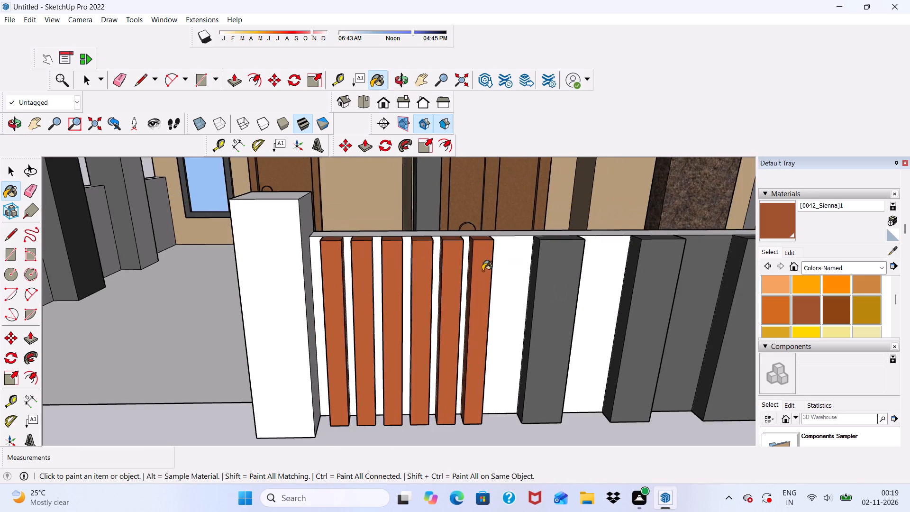
middle_drag(482, 271, 513, 235)
scroll(519, 231, down, 7)
middle_drag(532, 264, 445, 253)
scroll(445, 261, up, 1)
scroll(477, 243, down, 3)
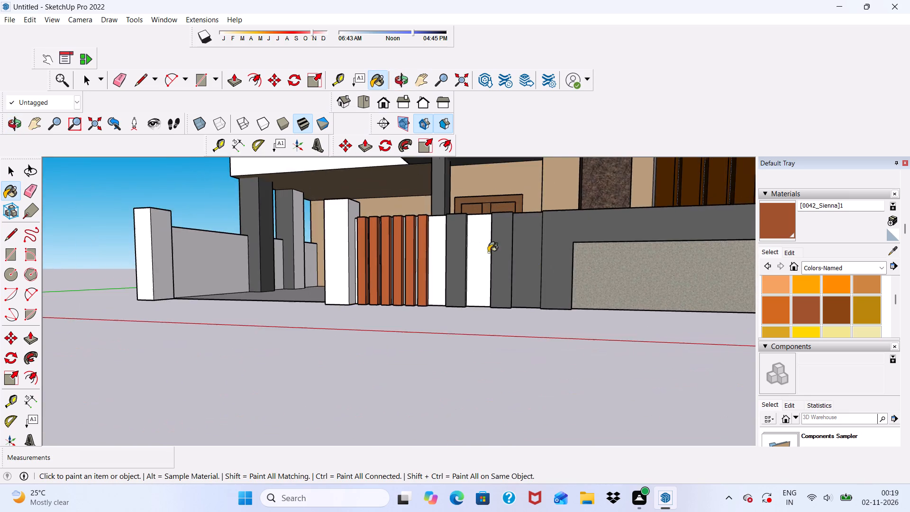
scroll(488, 252, down, 8)
scroll(456, 280, down, 1)
middle_drag(456, 282, 527, 342)
scroll(454, 262, down, 6)
middle_drag(471, 307, 446, 223)
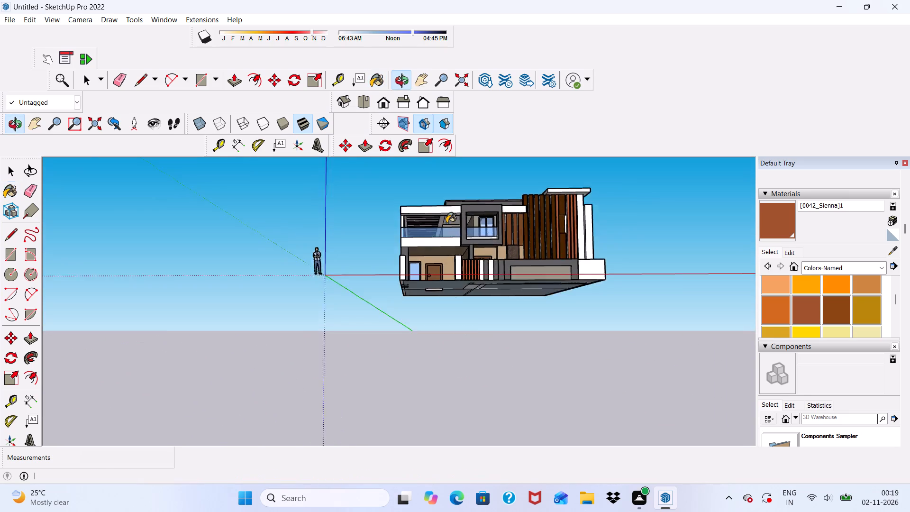
scroll(485, 228, up, 11)
scroll(406, 238, down, 1)
middle_drag(393, 242, 555, 254)
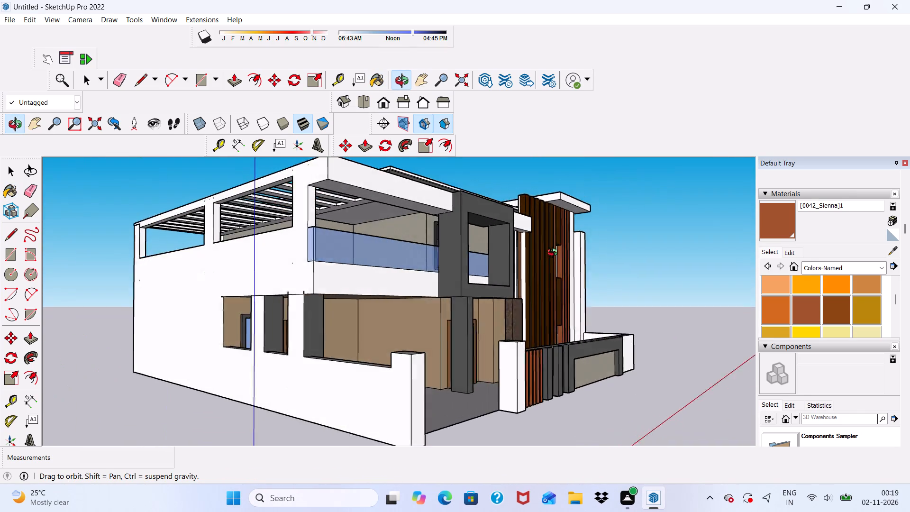
middle_drag(555, 254, 450, 253)
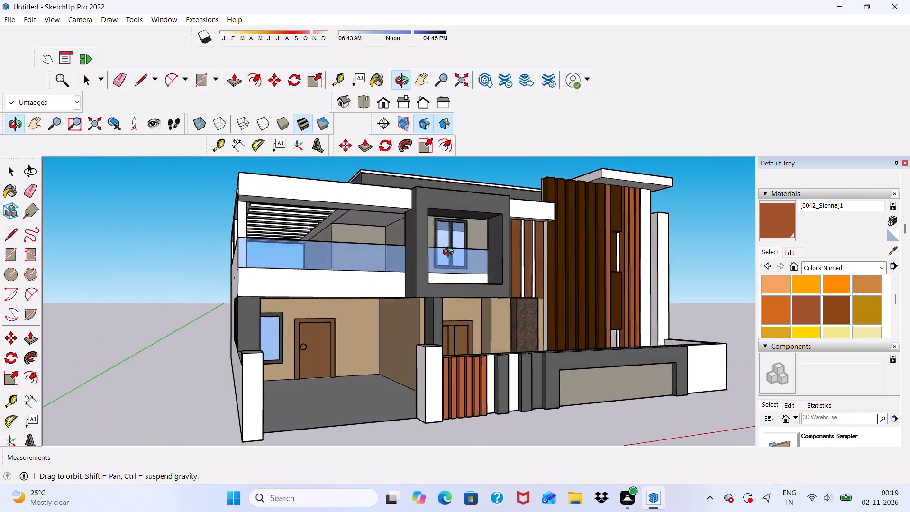
middle_drag(450, 253, 398, 261)
scroll(442, 238, down, 5)
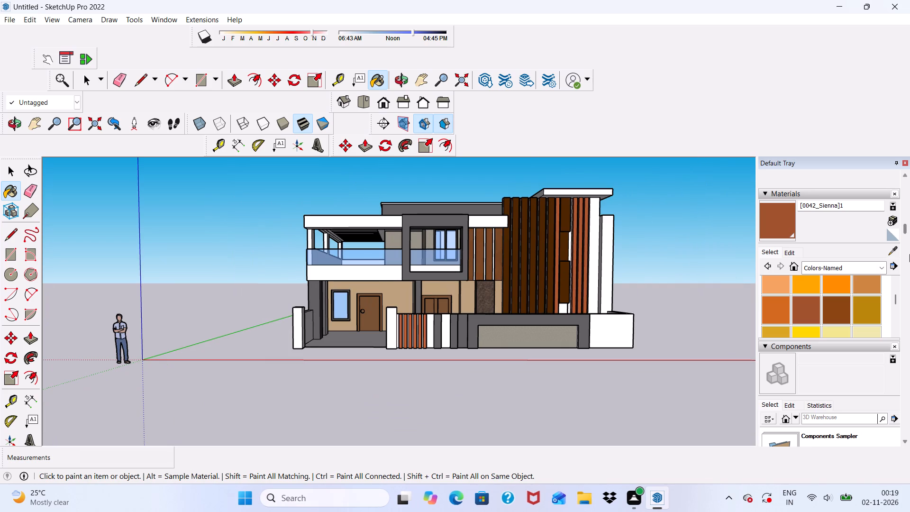
Paint the ground-level driveway and porch floor with Wood Square Tile 01 from the Tile materials.
click(875, 264)
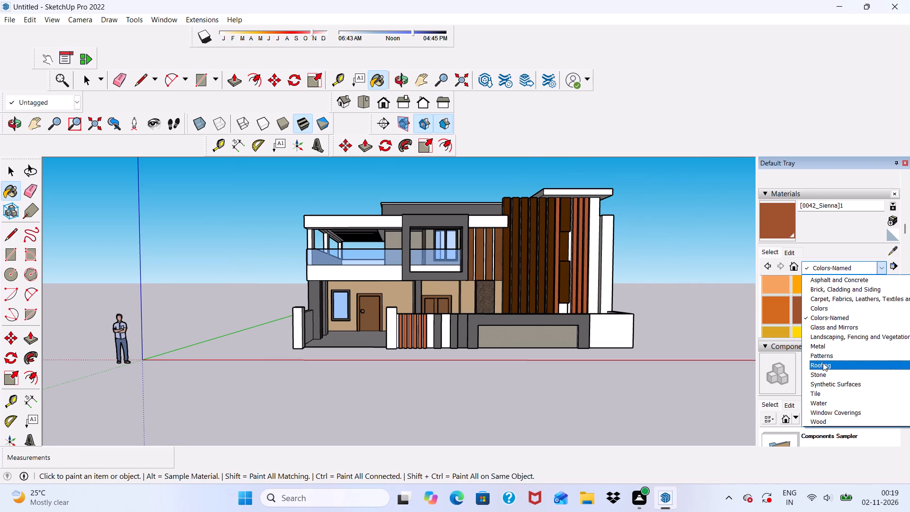
click(824, 393)
scroll(836, 298, down, 1)
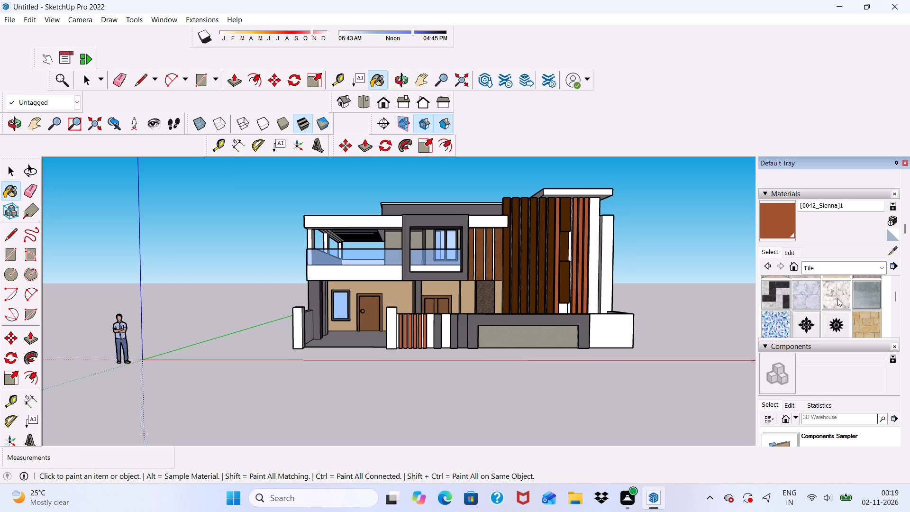
scroll(855, 312, down, 2)
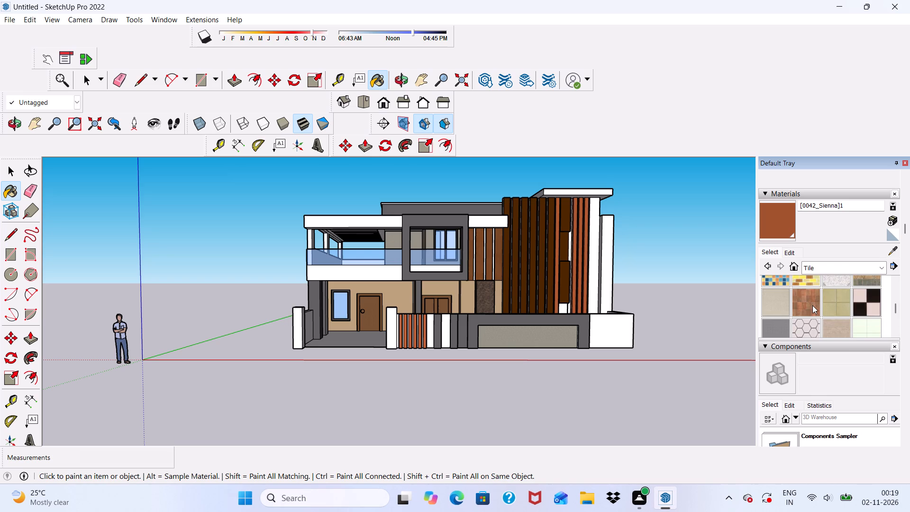
scroll(812, 305, down, 1)
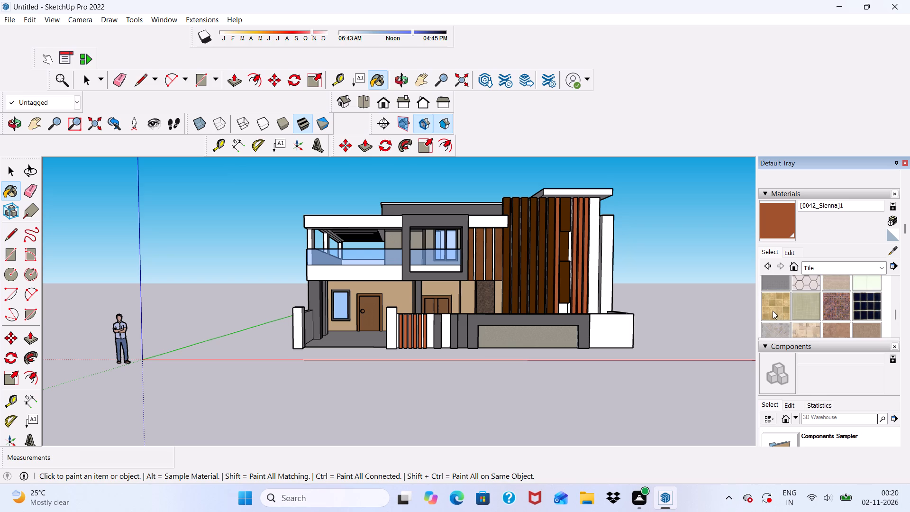
scroll(790, 310, down, 1)
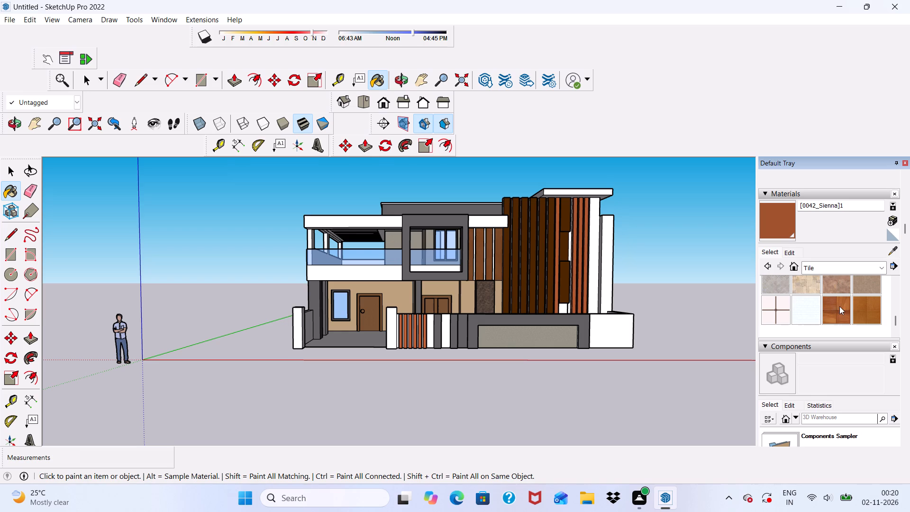
click(838, 309)
middle_drag(540, 328, 540, 377)
scroll(396, 327, up, 5)
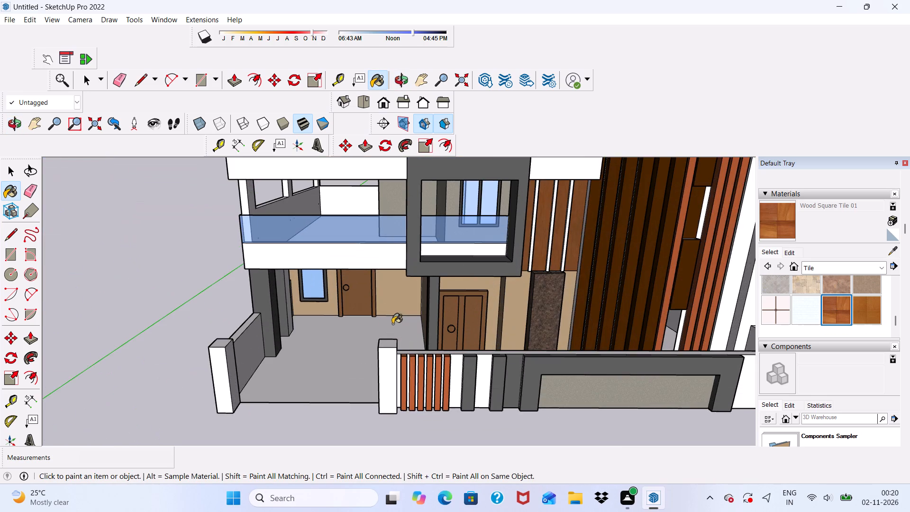
click(358, 345)
Examine the tiled driveway floor from above, from the side and from the front of the house.
middle_drag(351, 371, 464, 416)
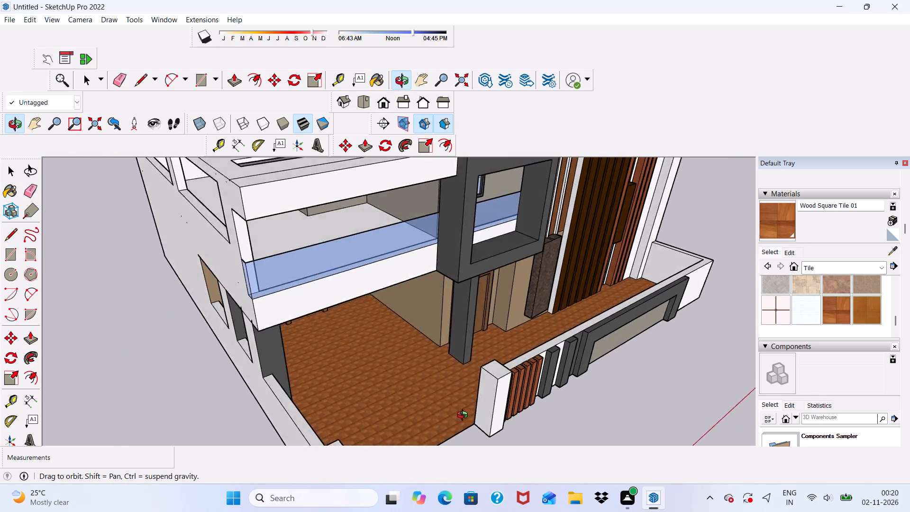
middle_drag(464, 416, 319, 444)
middle_drag(320, 420, 334, 347)
scroll(341, 345, up, 1)
scroll(341, 345, down, 4)
middle_drag(347, 382, 351, 371)
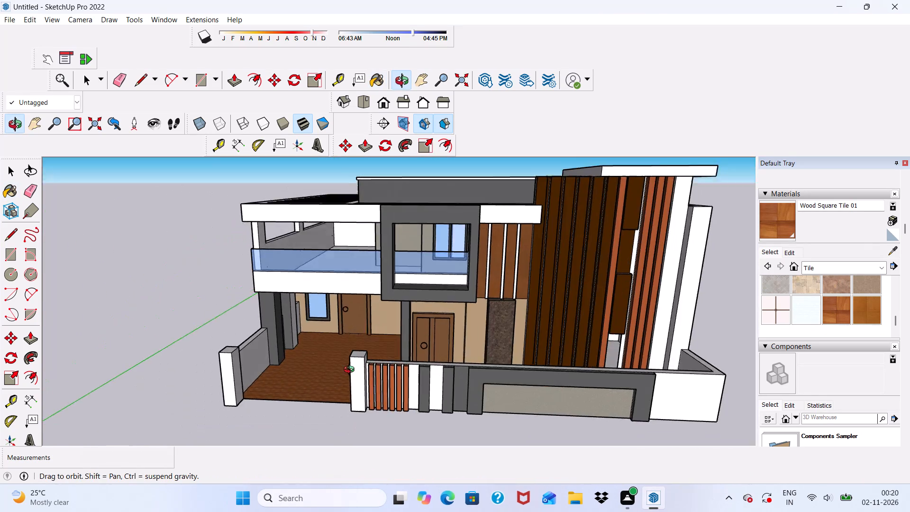
middle_drag(351, 371, 356, 359)
Paint the upper-storey balcony floor behind the glass railing with Tile Mosaic Multi.
scroll(852, 294, up, 1)
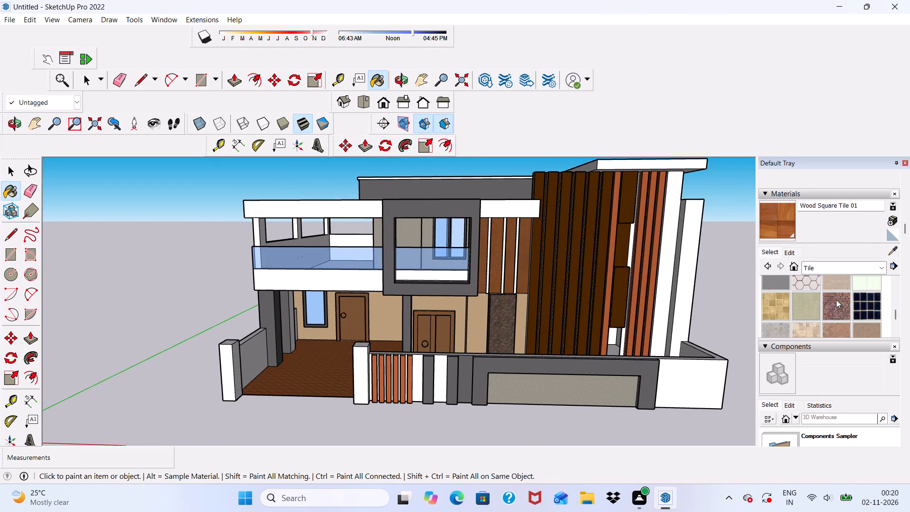
click(836, 301)
scroll(346, 293, up, 4)
middle_drag(409, 298, 447, 382)
scroll(355, 256, up, 2)
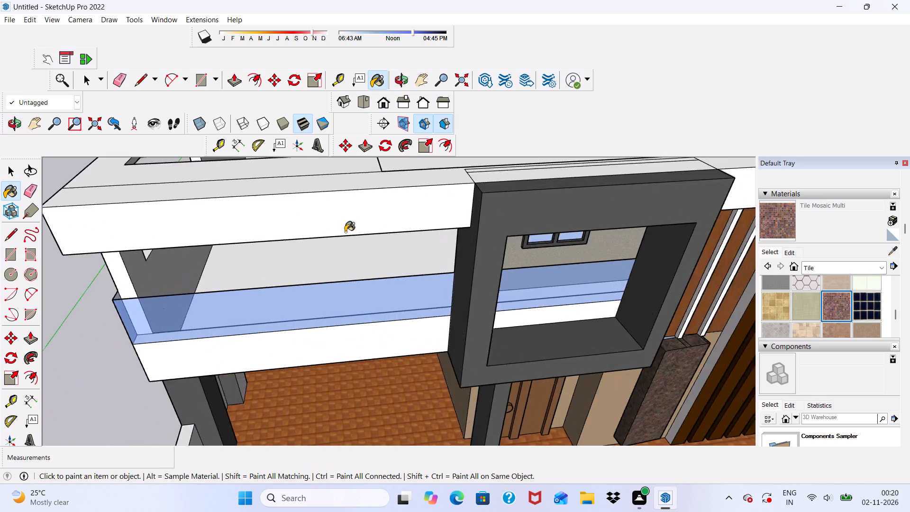
scroll(345, 232, up, 7)
click(339, 273)
scroll(344, 287, down, 5)
middle_drag(398, 308, 519, 271)
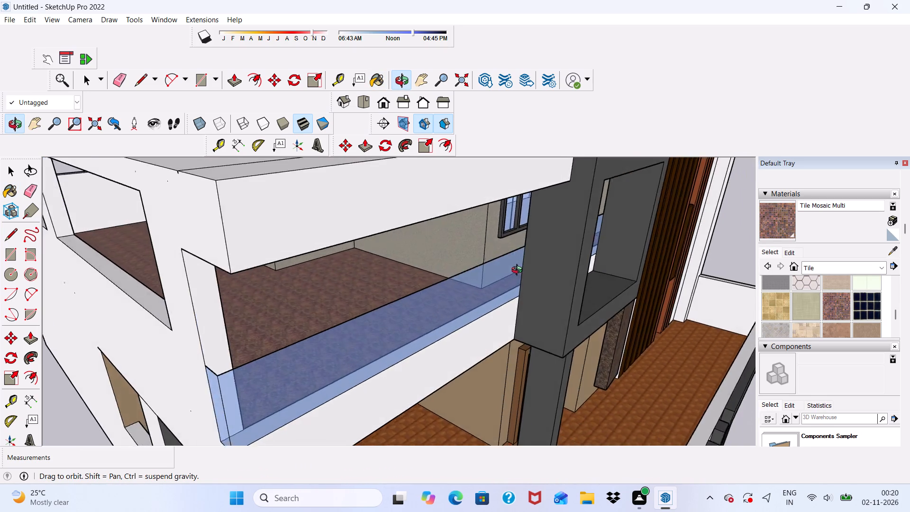
middle_drag(519, 271, 343, 241)
scroll(363, 224, down, 4)
middle_drag(386, 281, 392, 211)
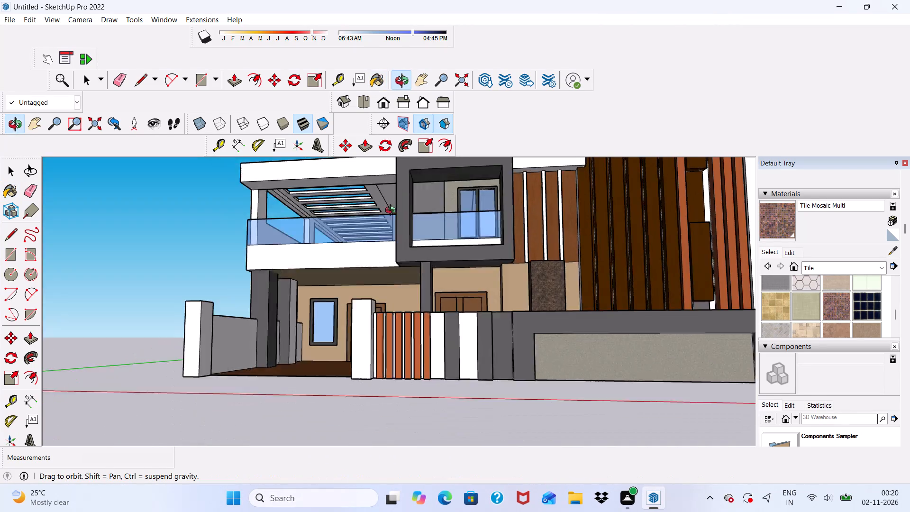
Erase the stray white strip and its leftover edges on the underside of the house's ground slab.
middle_drag(392, 211, 418, 274)
scroll(417, 274, up, 1)
scroll(401, 259, down, 4)
middle_drag(400, 331, 346, 269)
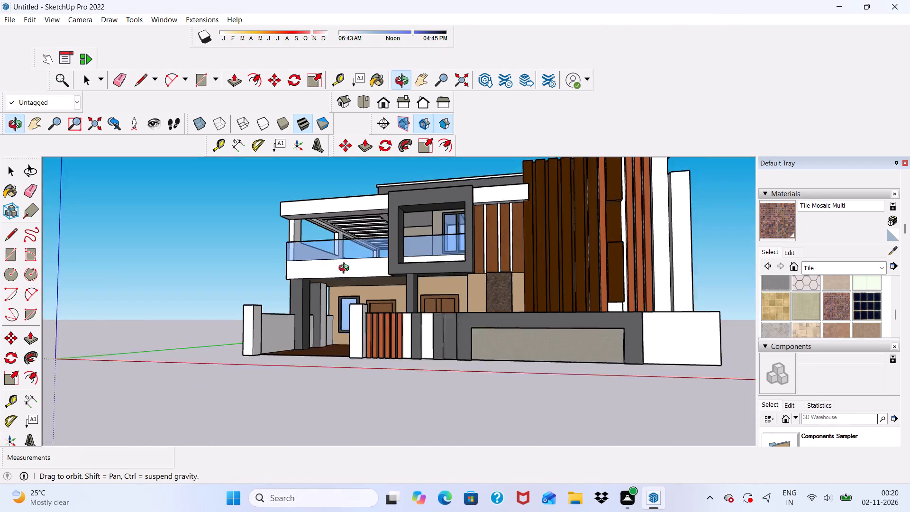
middle_drag(346, 269, 346, 268)
scroll(357, 291, up, 1)
middle_drag(384, 303, 469, 252)
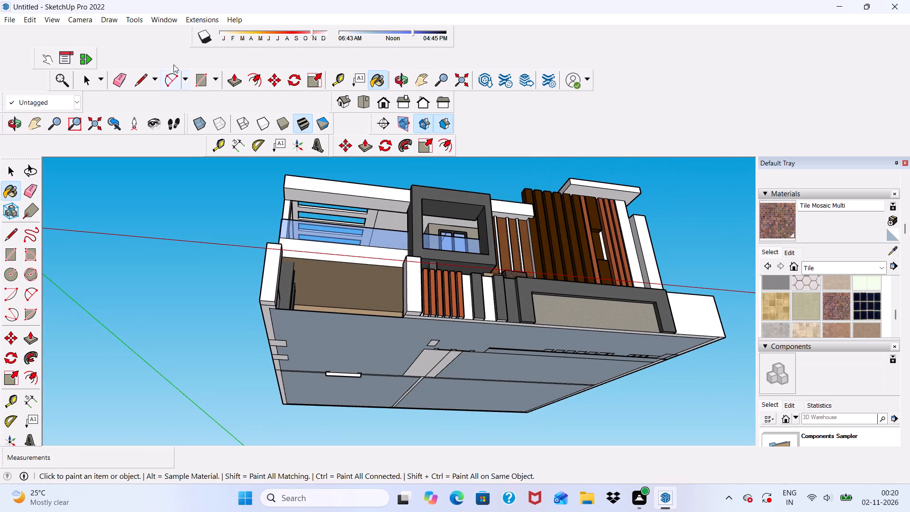
scroll(171, 61, up, 1)
click(115, 76)
scroll(320, 391, up, 9)
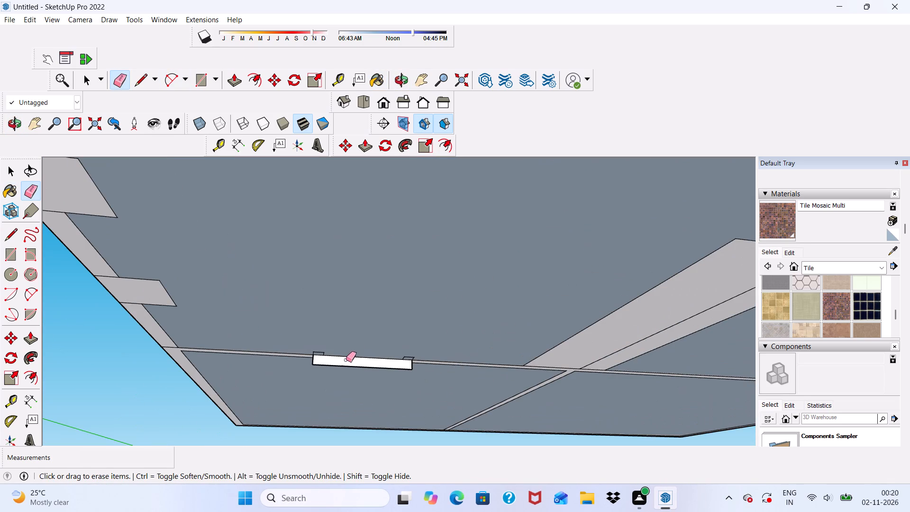
click(342, 367)
drag(331, 361, 329, 370)
drag(305, 359, 316, 365)
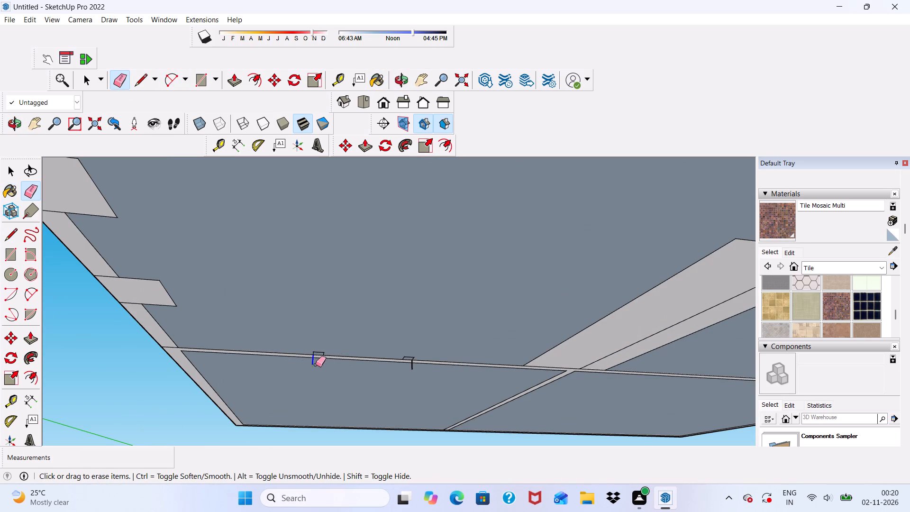
drag(316, 365, 322, 366)
drag(418, 371, 424, 371)
Examine the slab underside and the whole front of the house from low, frontal and raised viewpoints.
scroll(402, 352, down, 10)
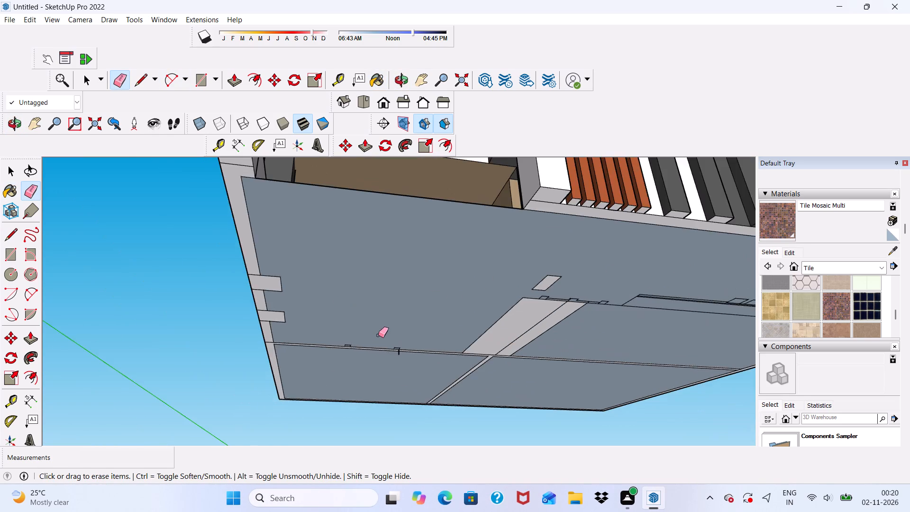
scroll(378, 335, down, 4)
middle_drag(397, 357, 333, 459)
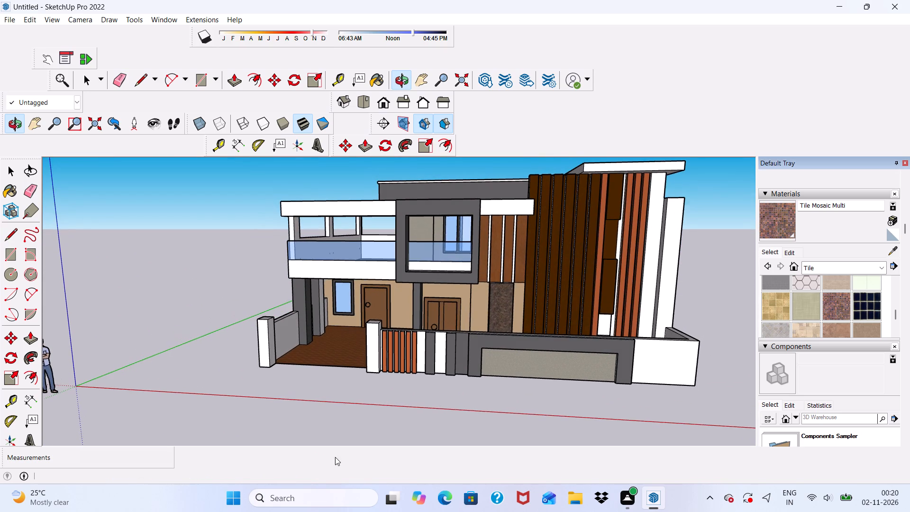
scroll(427, 377, up, 3)
scroll(409, 365, down, 4)
middle_drag(394, 370, 427, 387)
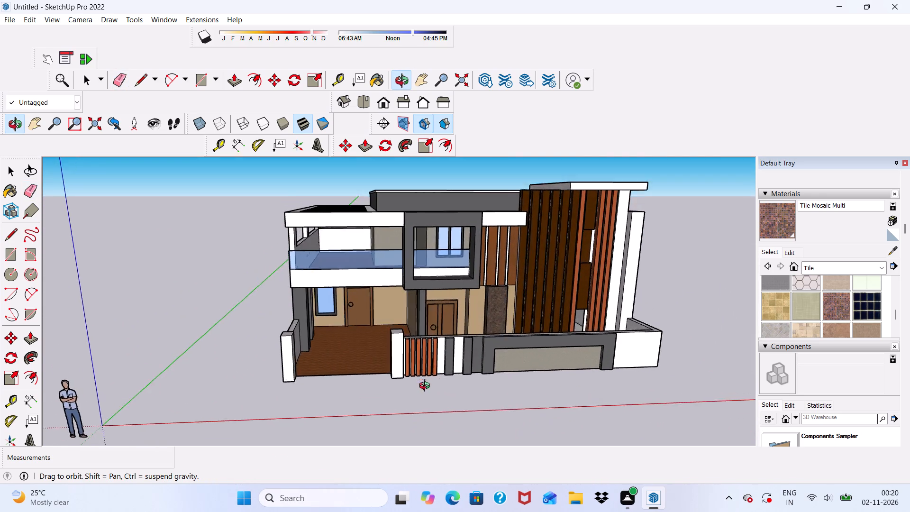
middle_drag(427, 387, 409, 390)
middle_drag(372, 384, 335, 397)
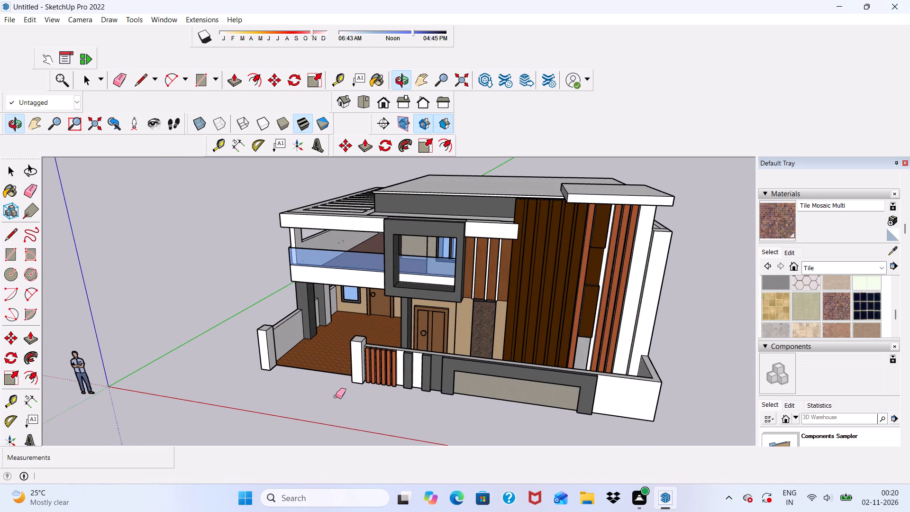
scroll(567, 322, up, 5)
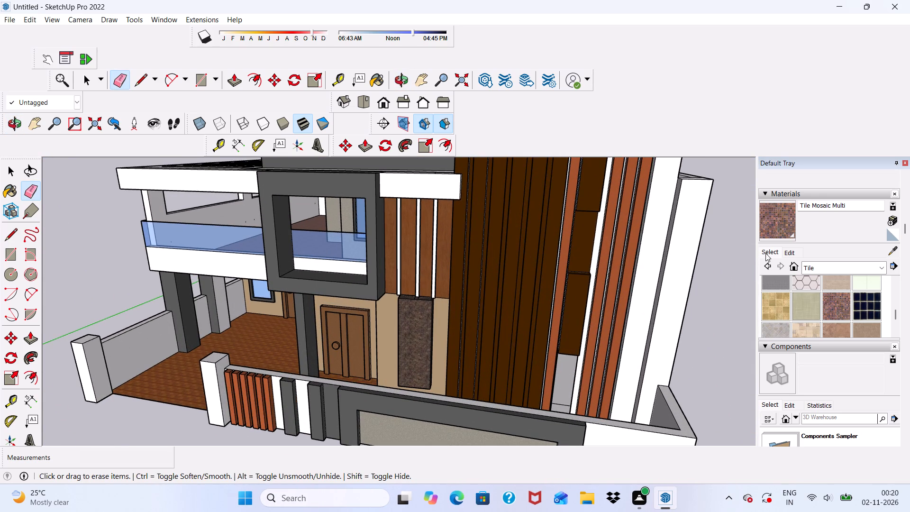
Browse the Colors-Named materials for a colour to use on the facade.
click(767, 248)
click(767, 255)
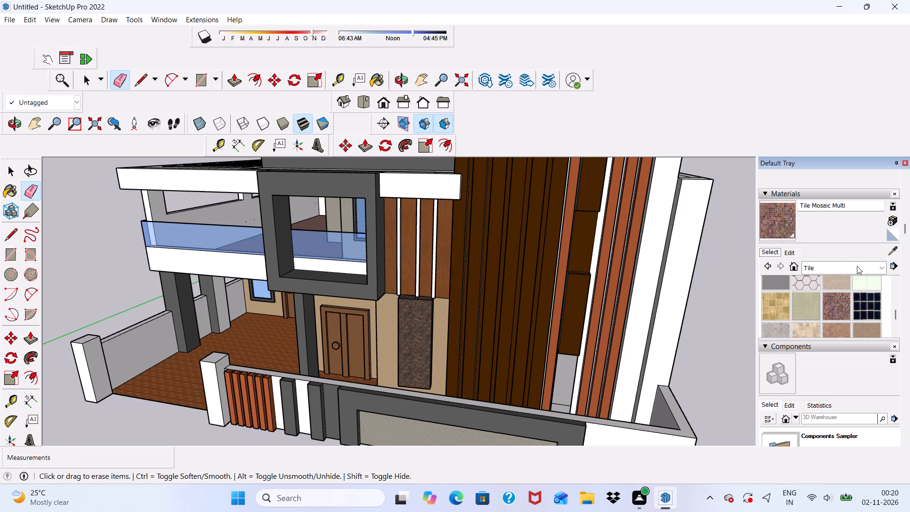
click(882, 271)
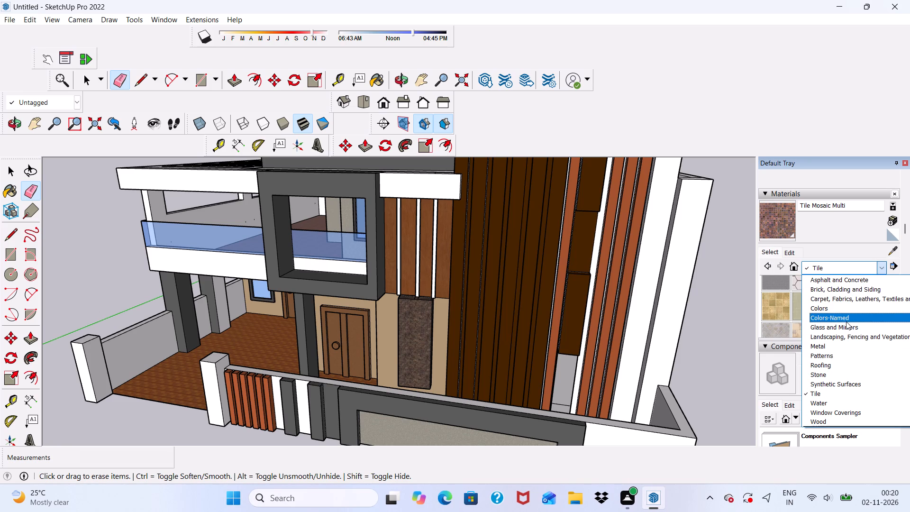
click(846, 321)
scroll(844, 320, down, 3)
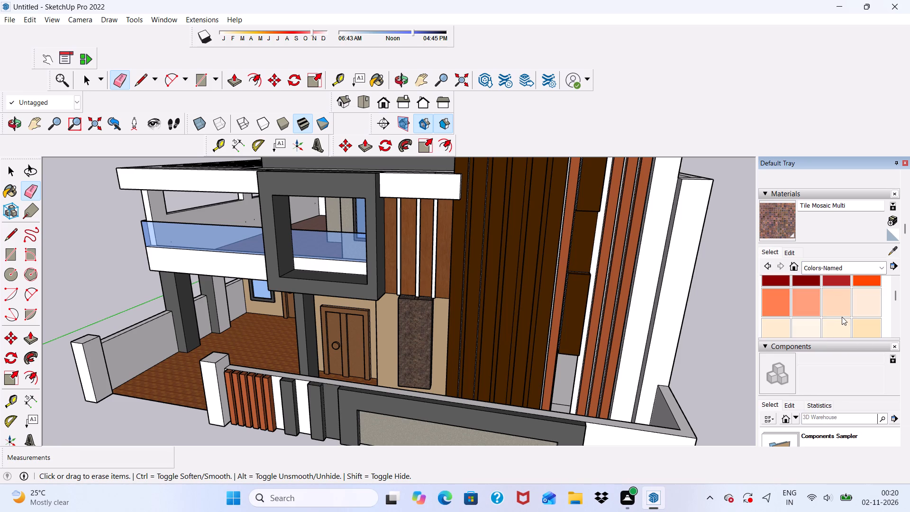
scroll(842, 317, down, 3)
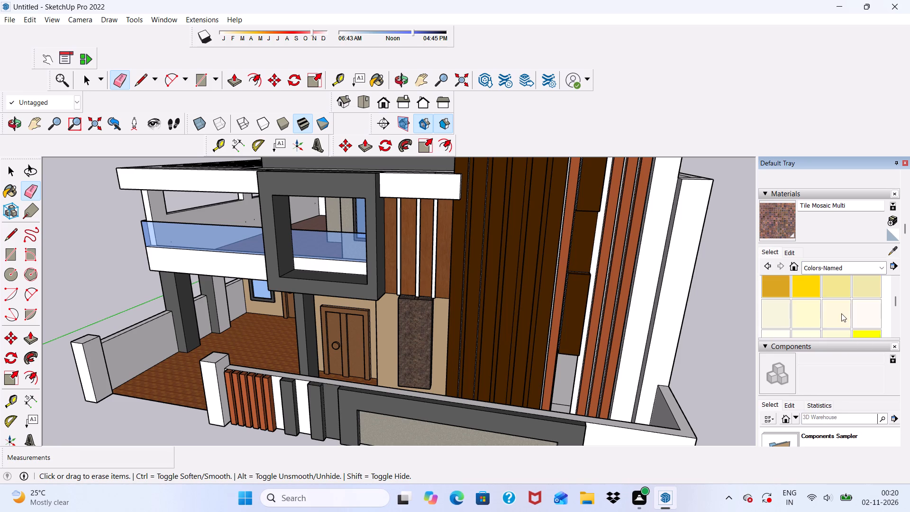
scroll(841, 313, down, 2)
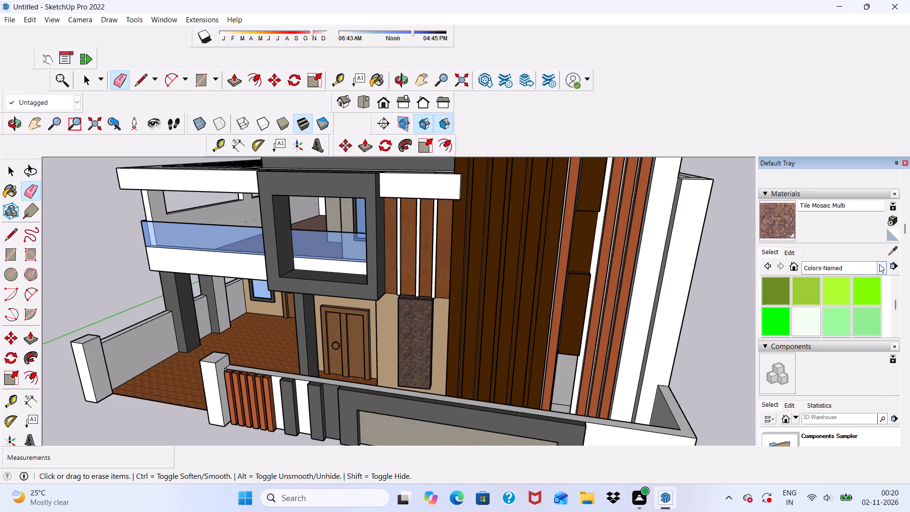
Paint the white vertical panel beside the orange-brown facade slats with Color C08 from the Colors materials.
click(880, 264)
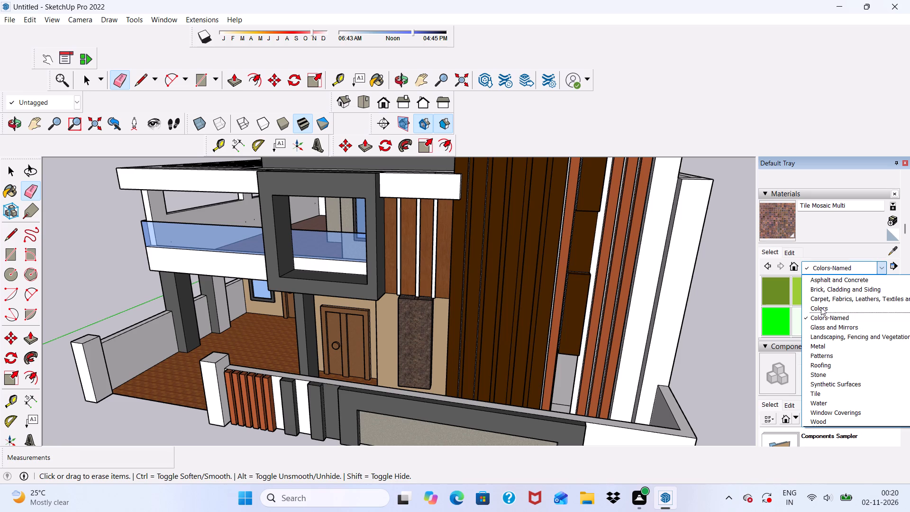
click(821, 307)
scroll(833, 310, down, 3)
scroll(833, 309, up, 1)
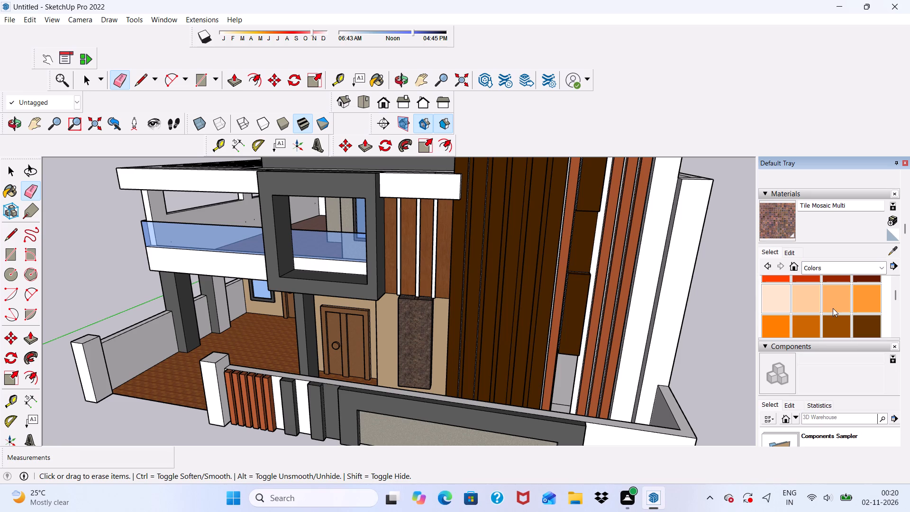
click(863, 324)
scroll(617, 238, up, 8)
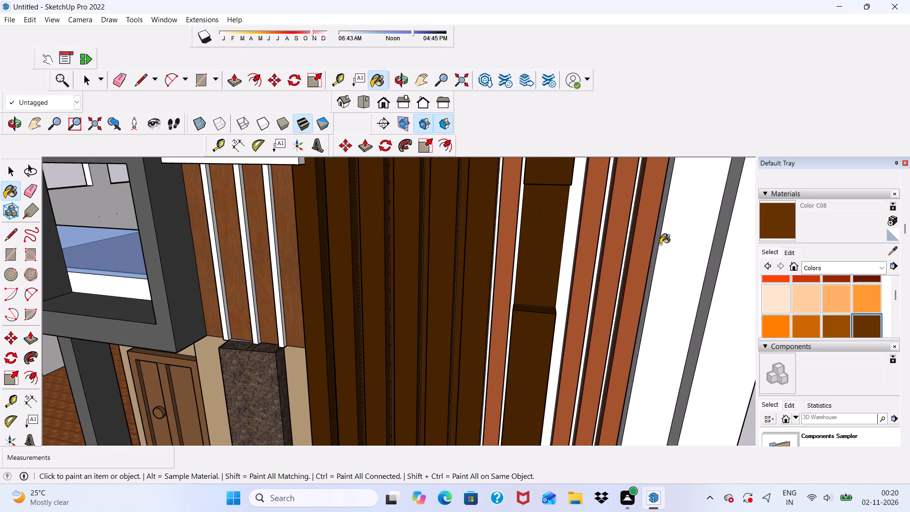
click(684, 250)
scroll(656, 263, up, 4)
click(648, 256)
middle_drag(656, 257, 683, 255)
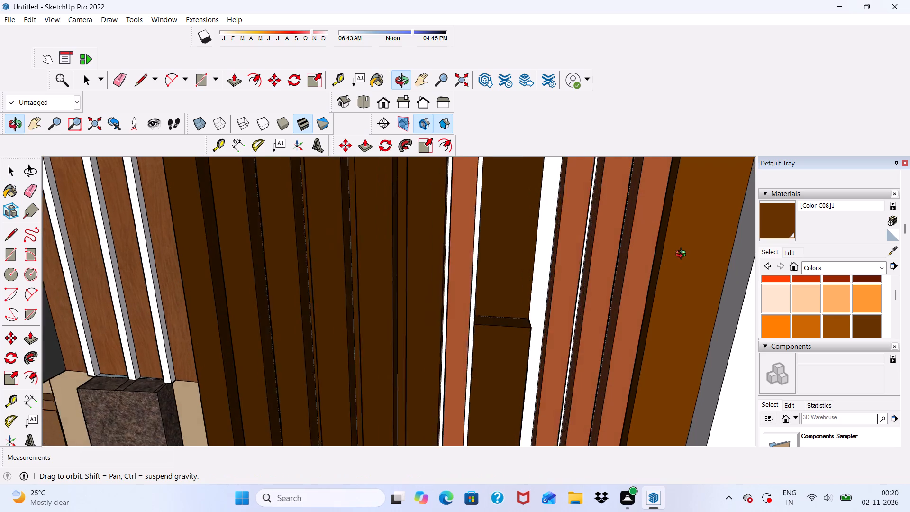
middle_drag(683, 255, 689, 258)
Darken the applied Color C08 material to a deeper brown using its color wheel brightness.
click(782, 253)
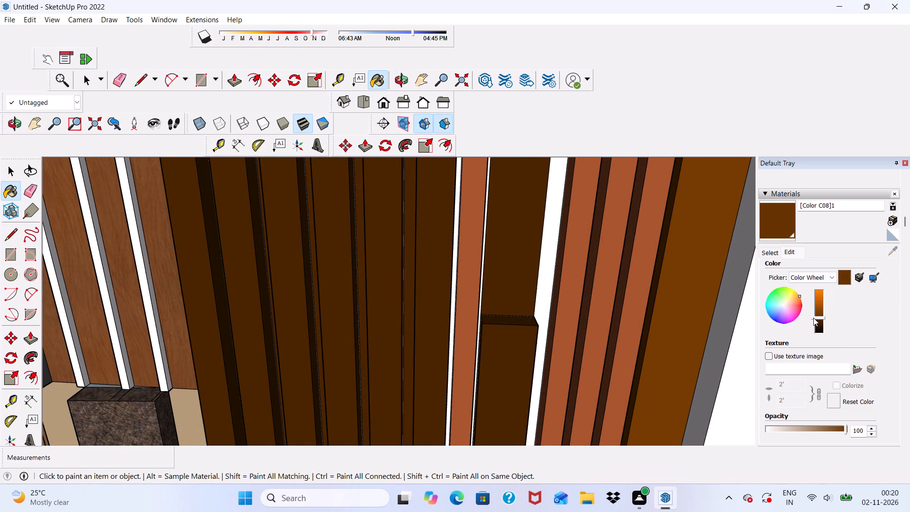
click(813, 318)
scroll(685, 289, up, 7)
scroll(726, 273, down, 1)
Paint the top ends of the four tall dark-brown facade slats with the darkened Color C08.
middle_drag(733, 275, 636, 298)
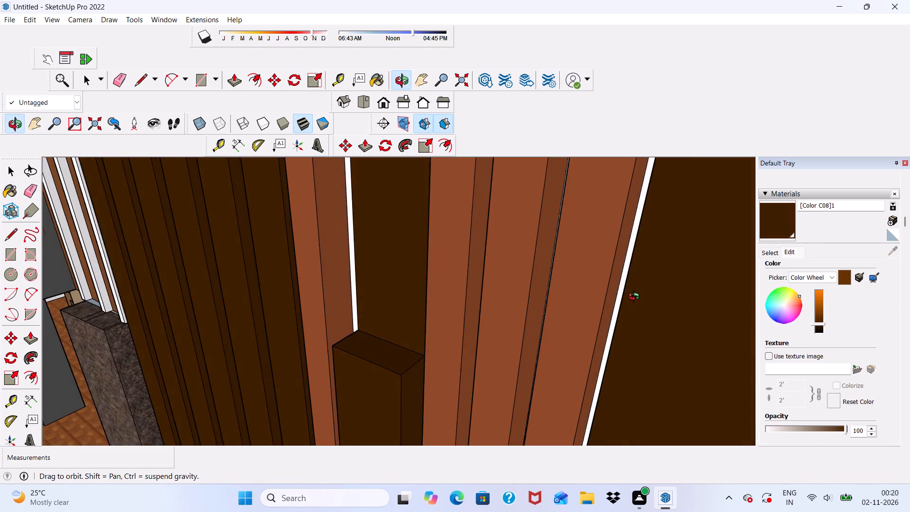
middle_drag(636, 298, 632, 300)
scroll(599, 284, down, 19)
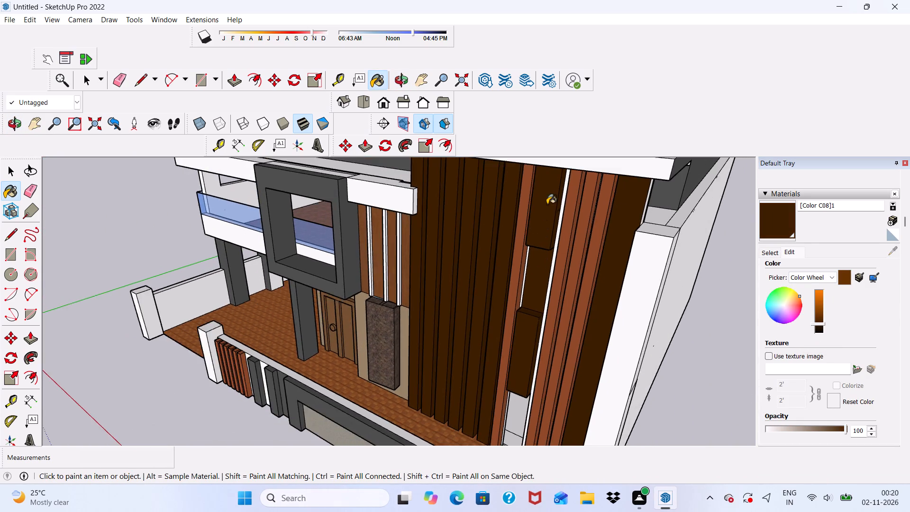
middle_drag(549, 216, 669, 365)
scroll(410, 270, up, 8)
click(466, 229)
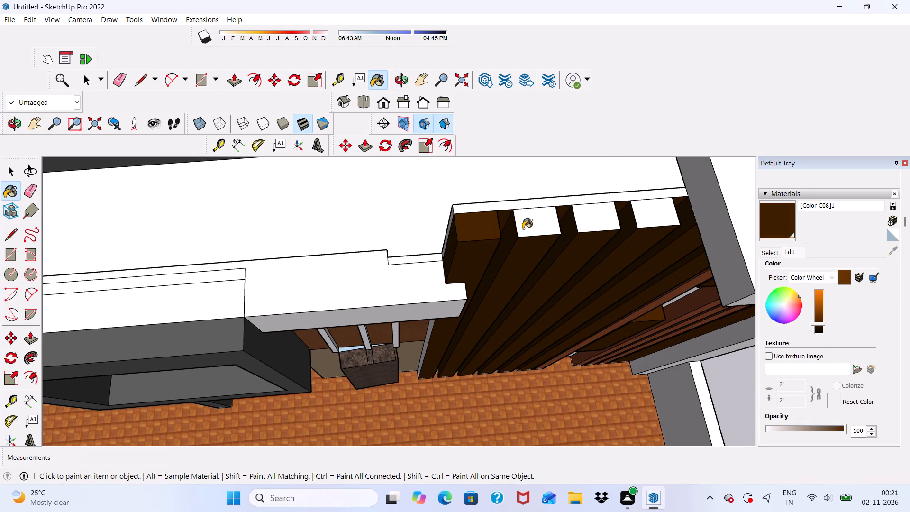
drag(526, 228, 539, 228)
click(596, 222)
click(663, 222)
Examine the repainted slats and the whole house facade from the front and both sides, near and far.
scroll(617, 220, down, 4)
middle_drag(636, 259, 586, 98)
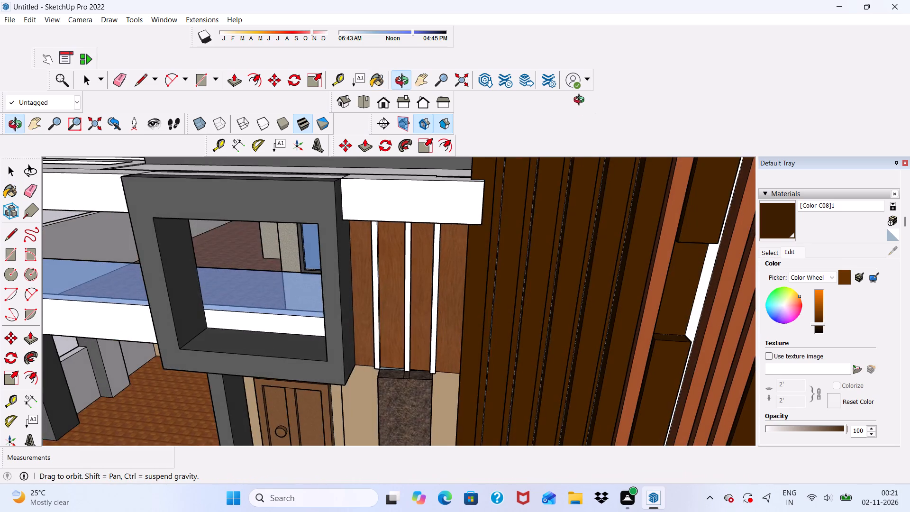
scroll(362, 316, down, 16)
middle_drag(396, 274, 393, 261)
scroll(396, 274, up, 6)
middle_drag(371, 314, 432, 245)
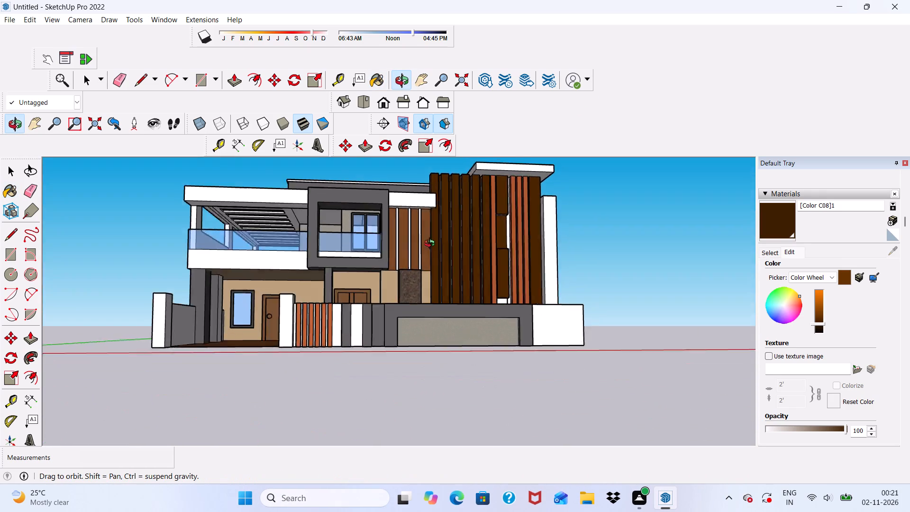
middle_drag(432, 245, 432, 262)
scroll(422, 308, up, 6)
scroll(415, 288, down, 7)
middle_drag(433, 286, 474, 285)
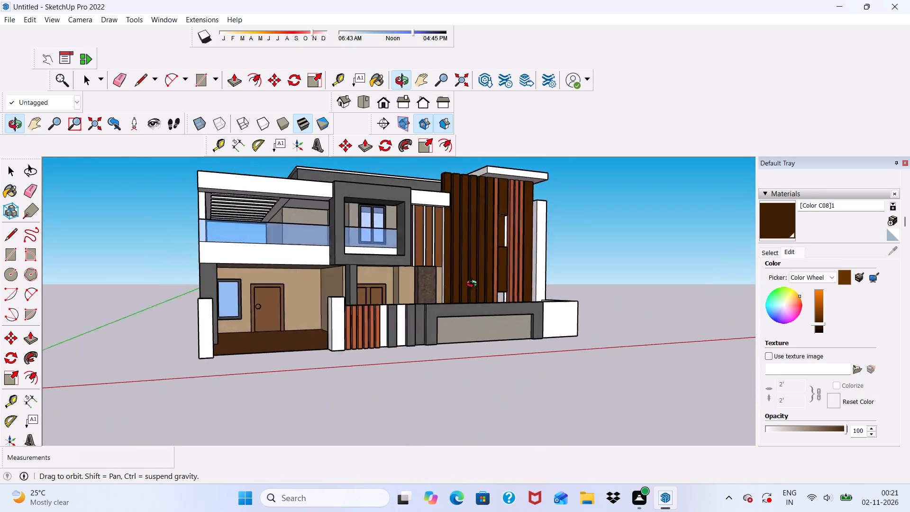
middle_drag(474, 285, 405, 299)
scroll(402, 305, up, 1)
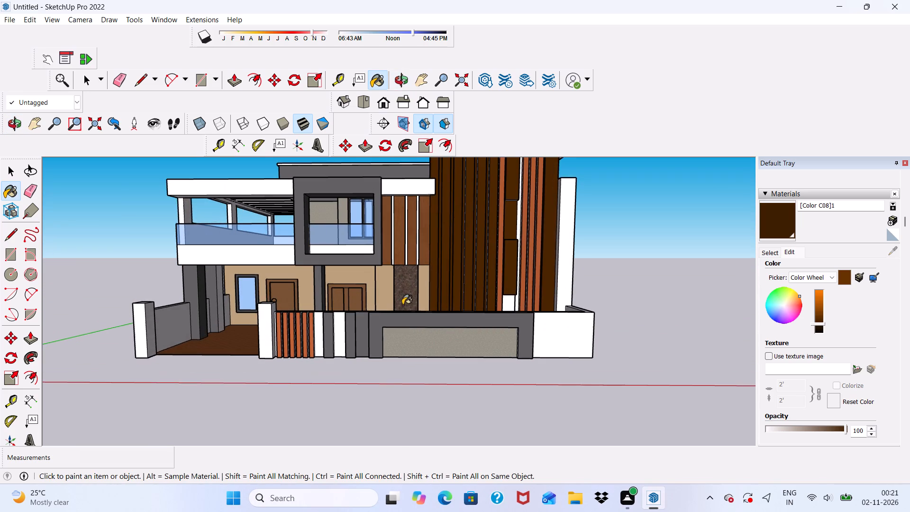
scroll(443, 317, up, 1)
scroll(461, 324, down, 6)
scroll(471, 352, up, 6)
scroll(448, 332, down, 4)
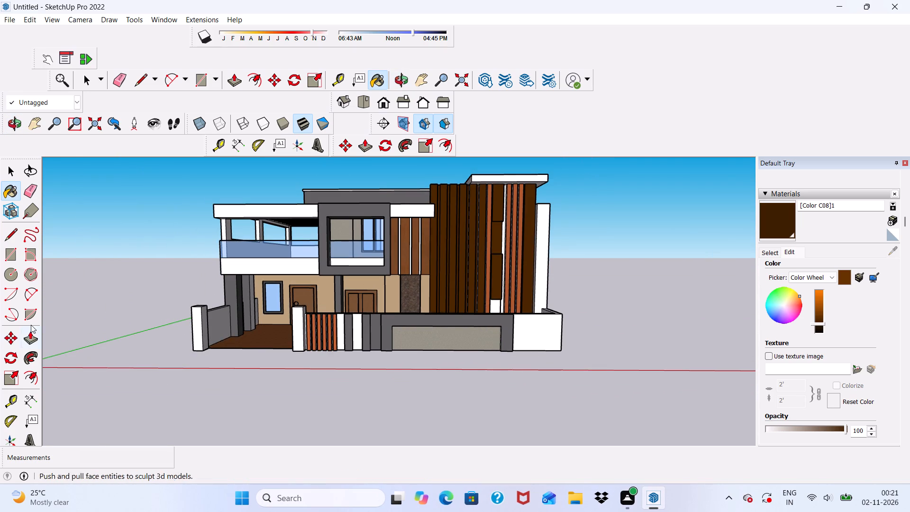
scroll(78, 125, up, 1)
Import the SketchUp component gate (1).skp from the Downloads folder.
click(9, 15)
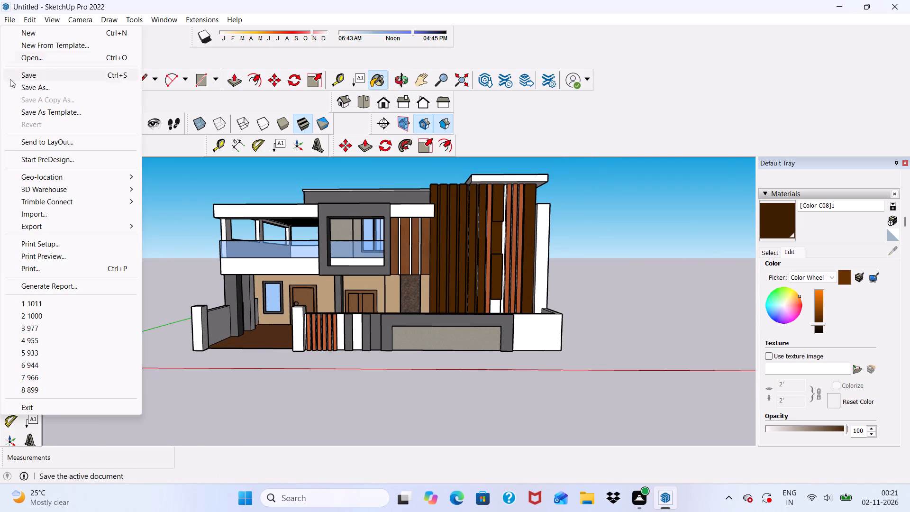
click(33, 213)
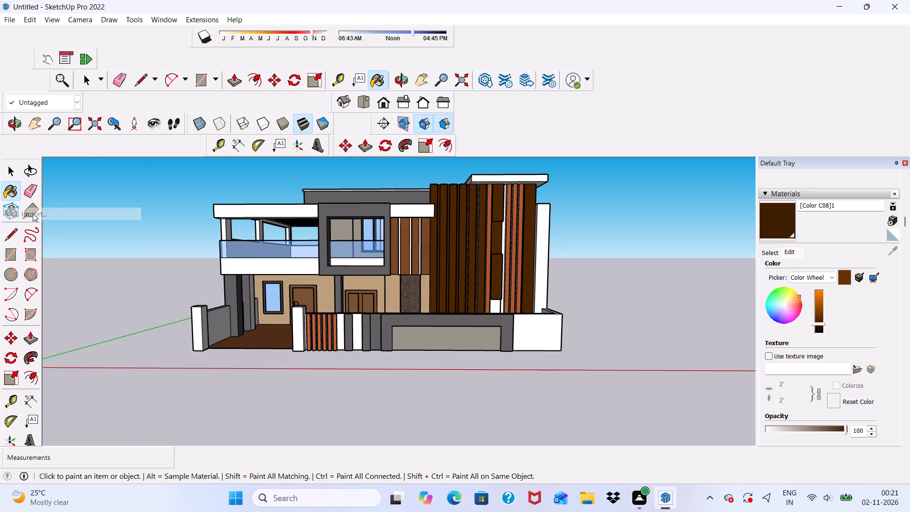
scroll(436, 234, down, 2)
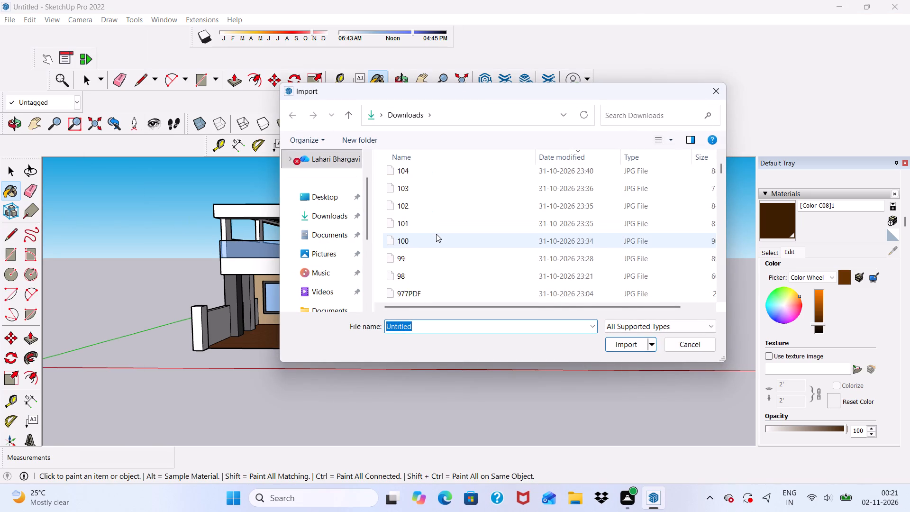
scroll(436, 234, down, 12)
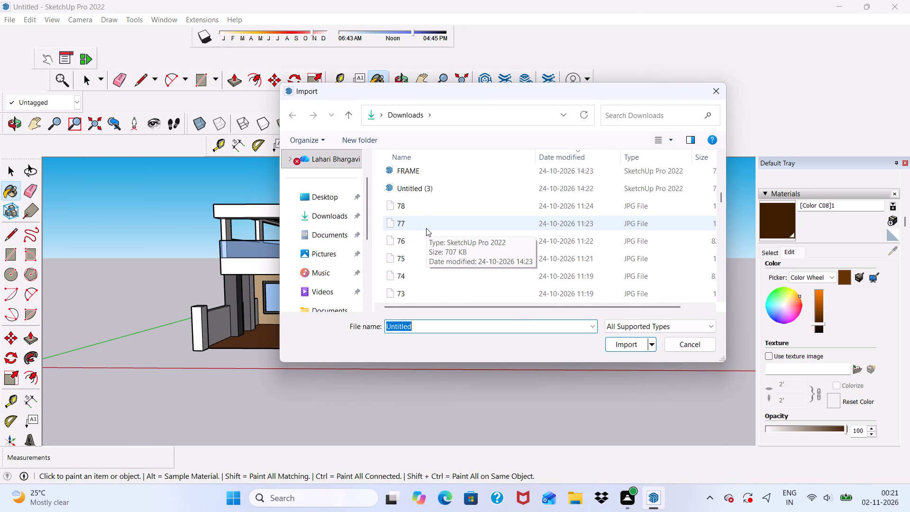
scroll(426, 228, down, 2)
click(414, 324)
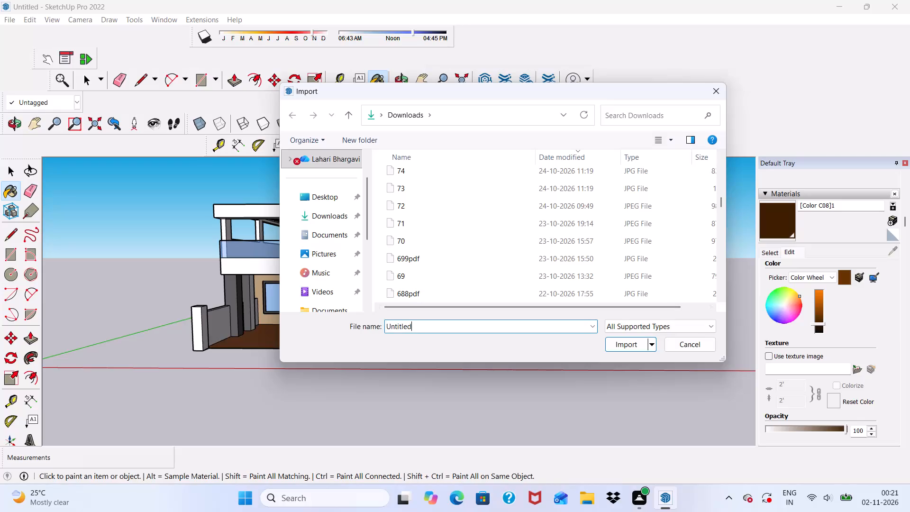
key(BackSpace)
key(BackSpace)
key(BackSpace)
key(BackSpace)
key(BackSpace)
key(BackSpace)
key(BackSpace)
key(BackSpace)
key(BackSpace)
key(BackSpace)
key(BackSpace)
key(BackSpace)
key(BackSpace)
key(BackSpace)
key(BackSpace)
key(BackSpace)
key(BackSpace)
text(ga)
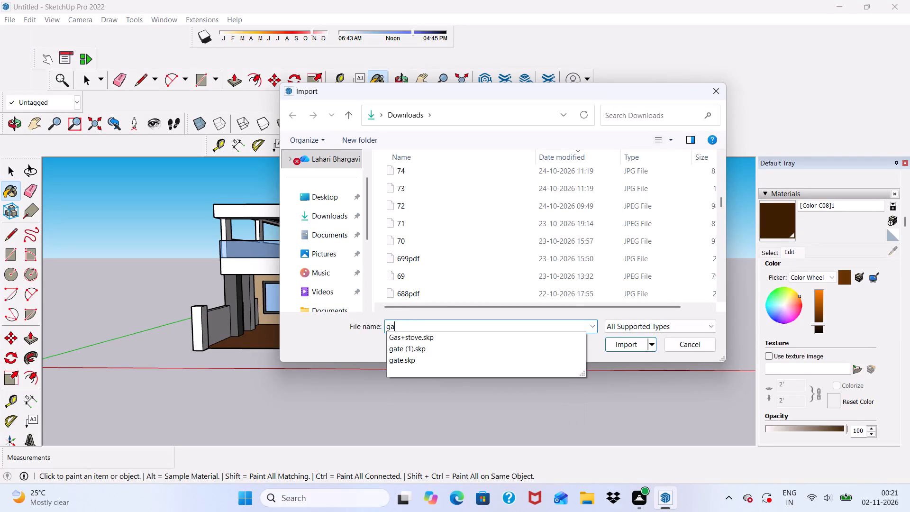
text(te)
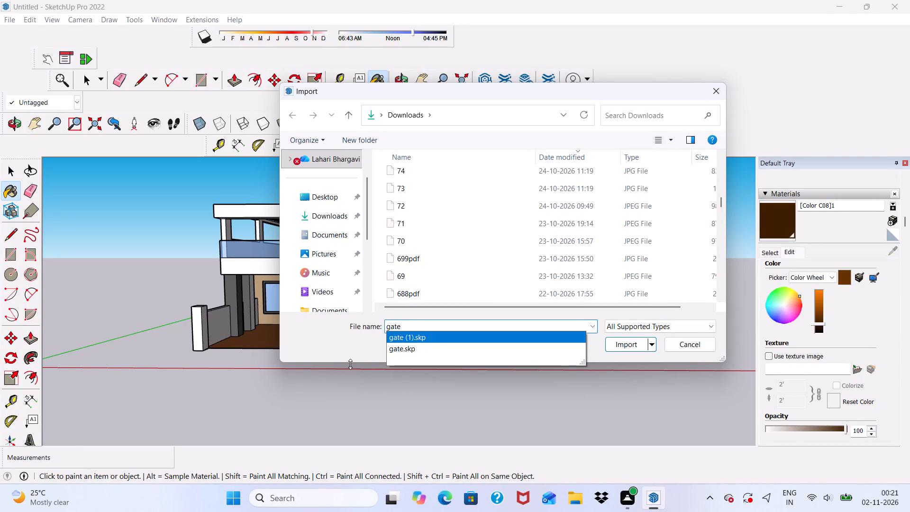
click(484, 330)
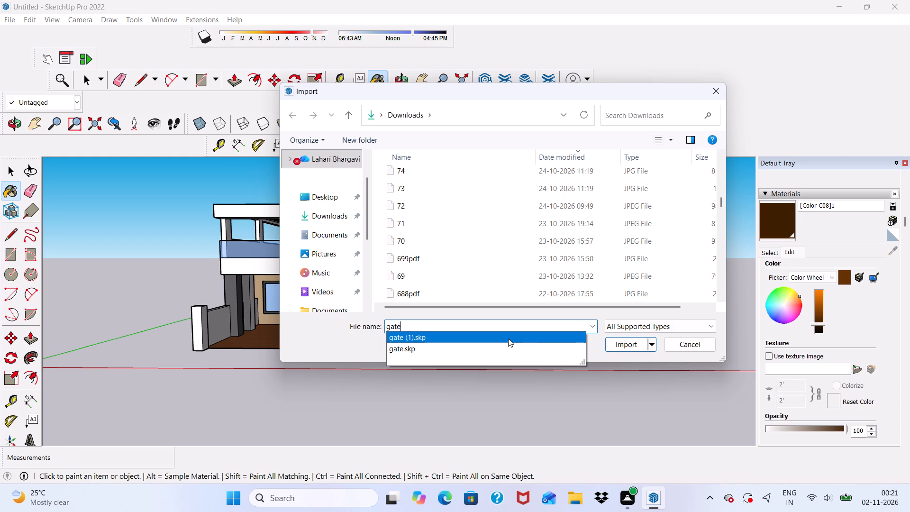
click(508, 338)
click(613, 344)
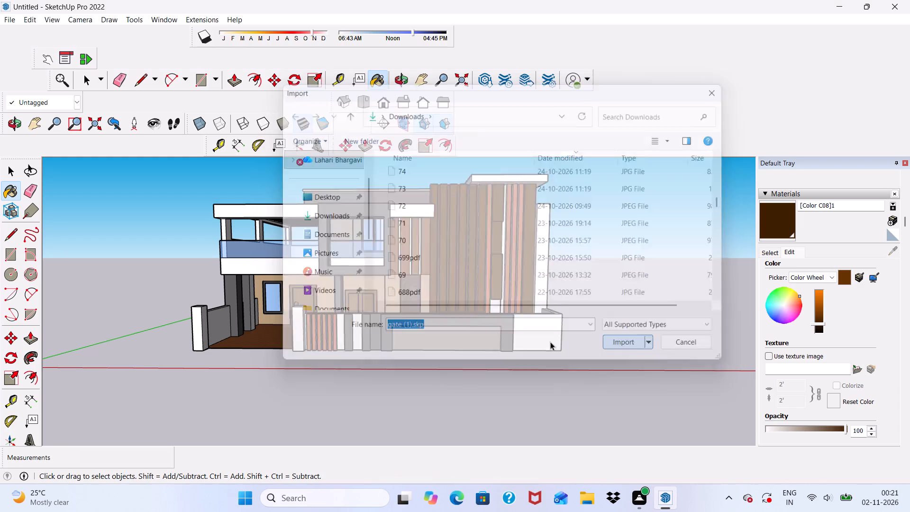
click(559, 300)
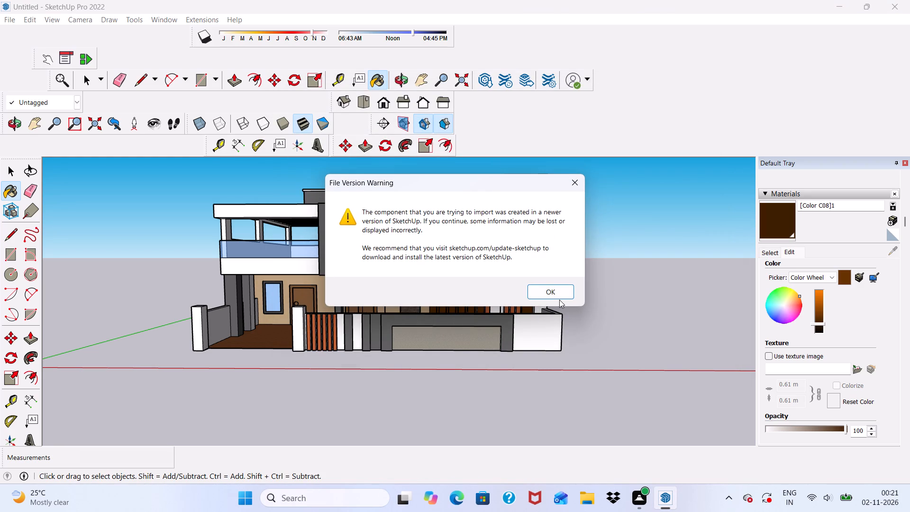
click(559, 297)
Place the imported gate in the driveway entrance, with its bottom corner at the base of the outer white pillar.
scroll(218, 363, up, 8)
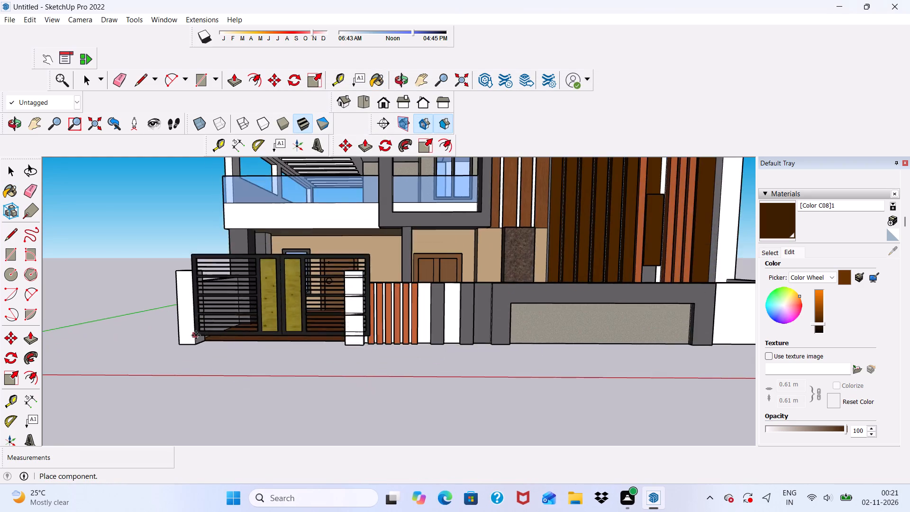
scroll(196, 335, up, 13)
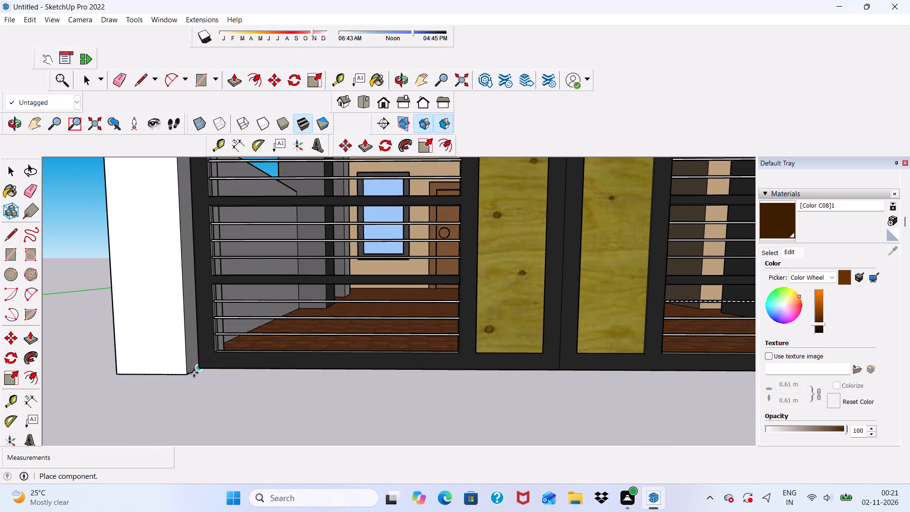
scroll(193, 368, up, 7)
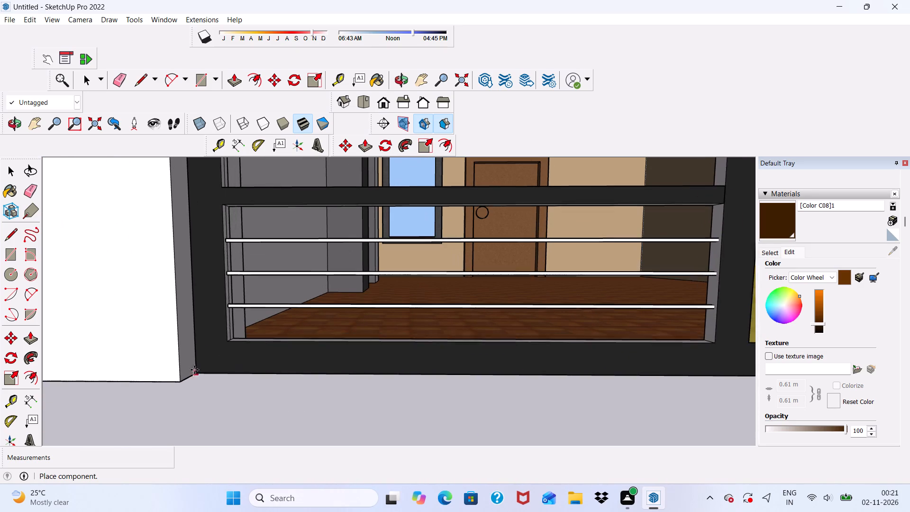
click(193, 374)
Scale the gate down uniformly from its placed corner, by about 0.88 and again by about 0.99, to fit between the two white pillars.
scroll(169, 339, down, 12)
scroll(361, 298, up, 1)
scroll(278, 293, down, 2)
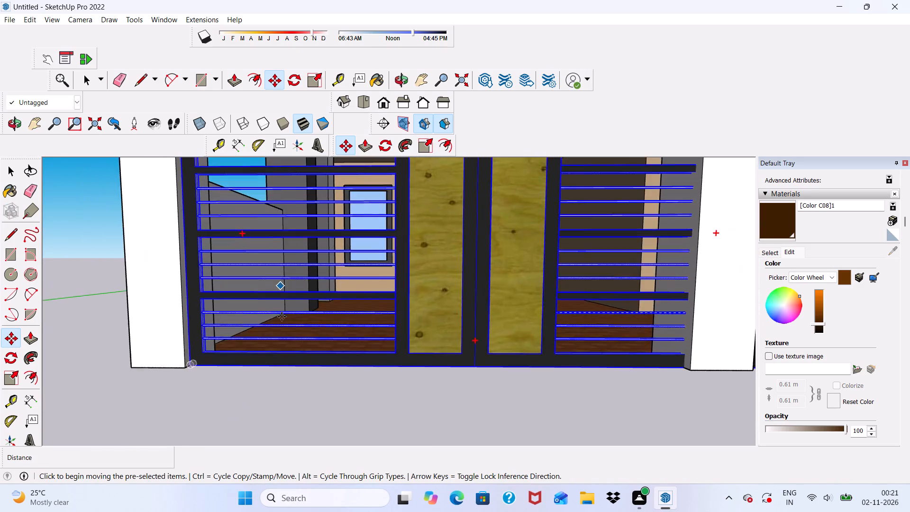
scroll(282, 317, down, 3)
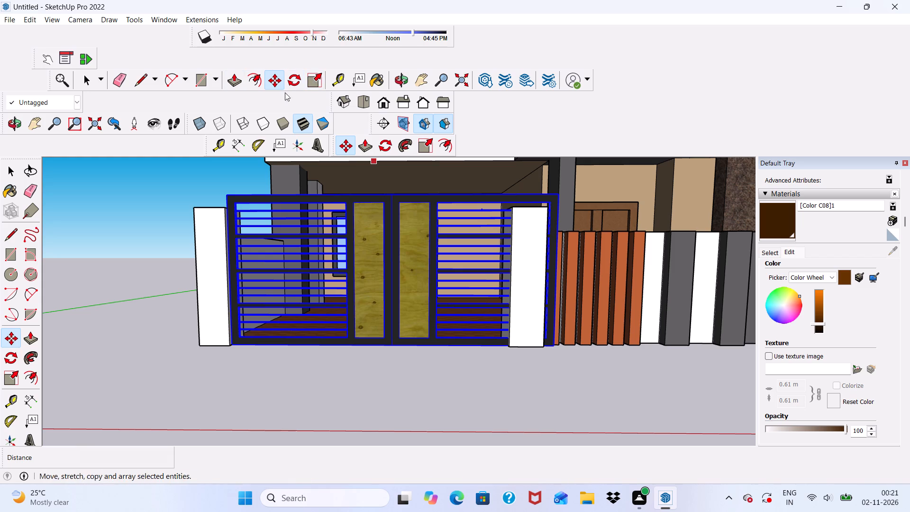
click(309, 75)
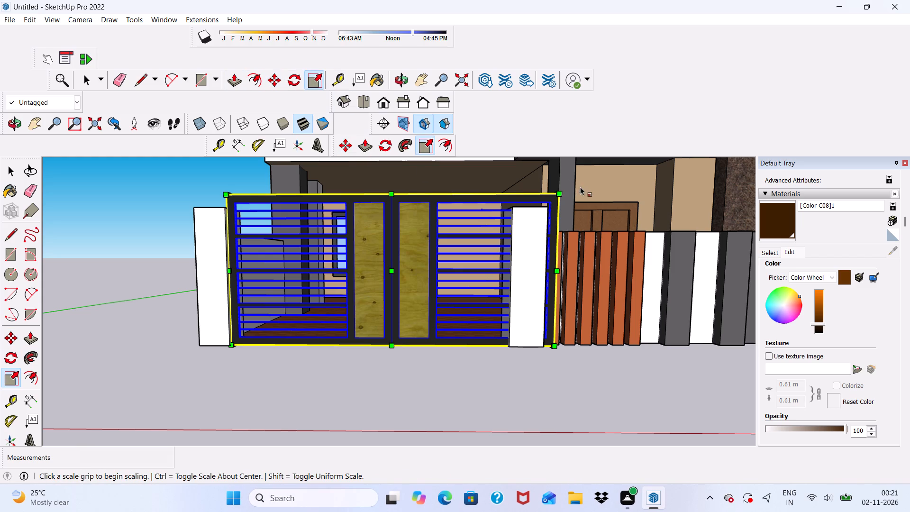
drag(561, 192, 508, 201)
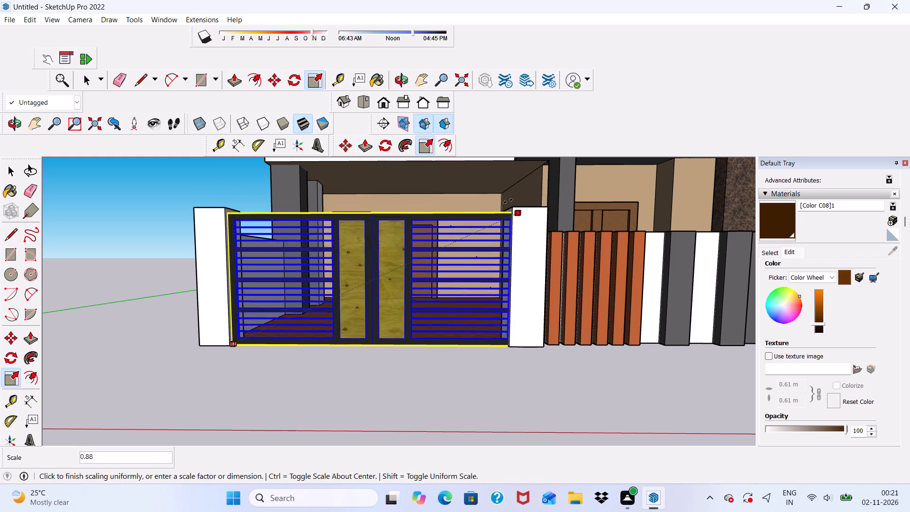
drag(508, 201, 503, 198)
scroll(496, 202, down, 3)
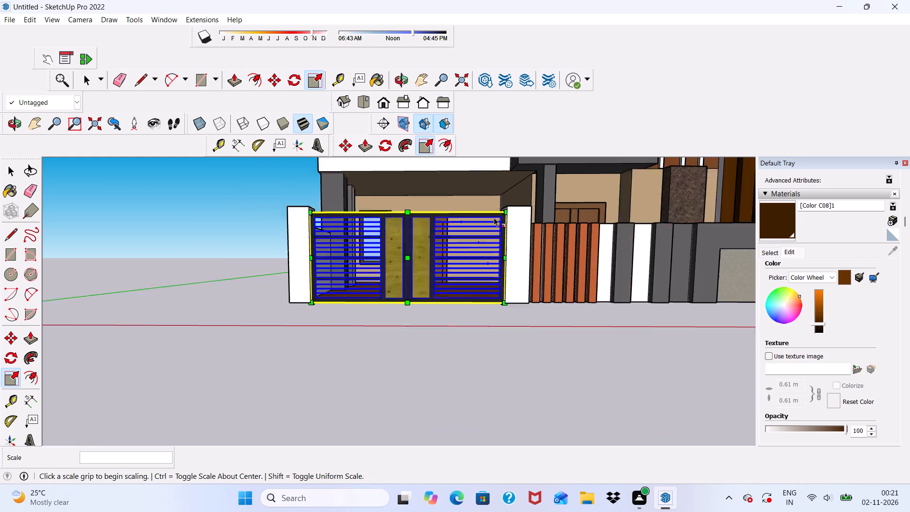
scroll(494, 218, down, 2)
scroll(493, 237, up, 10)
drag(521, 196, 519, 203)
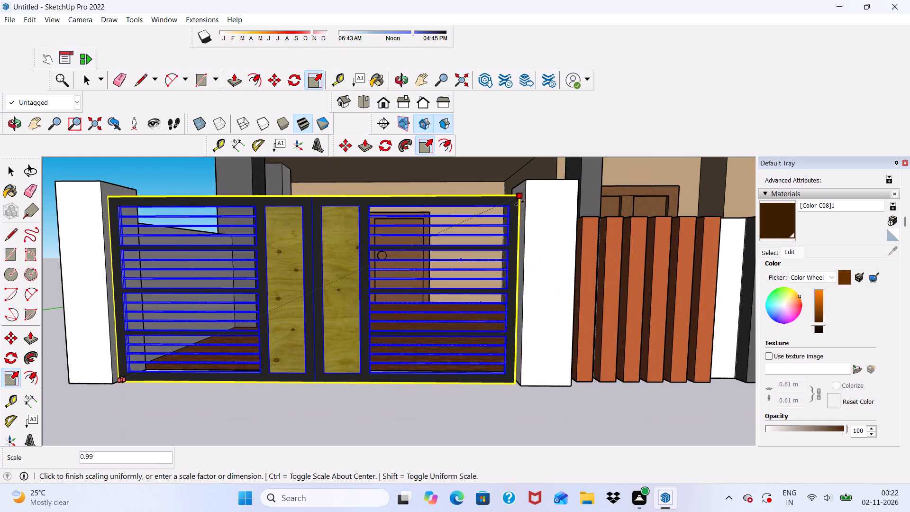
drag(519, 203, 519, 206)
scroll(469, 198, down, 6)
scroll(395, 335, down, 2)
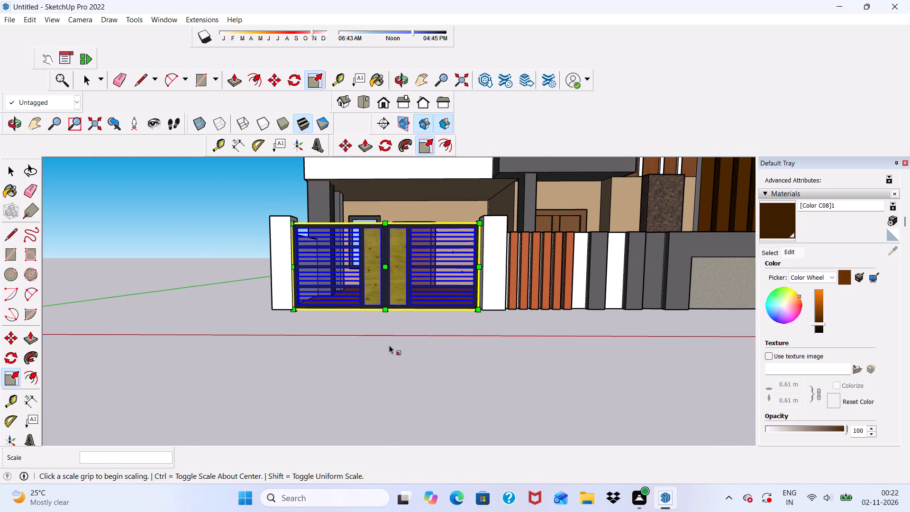
key(space)
click(362, 362)
Examine the fitted gate and the whole house exterior from the front and from both sides, near and far.
middle_drag(371, 309, 403, 347)
scroll(348, 338, up, 1)
scroll(331, 314, down, 4)
middle_drag(355, 373, 335, 335)
scroll(280, 319, down, 9)
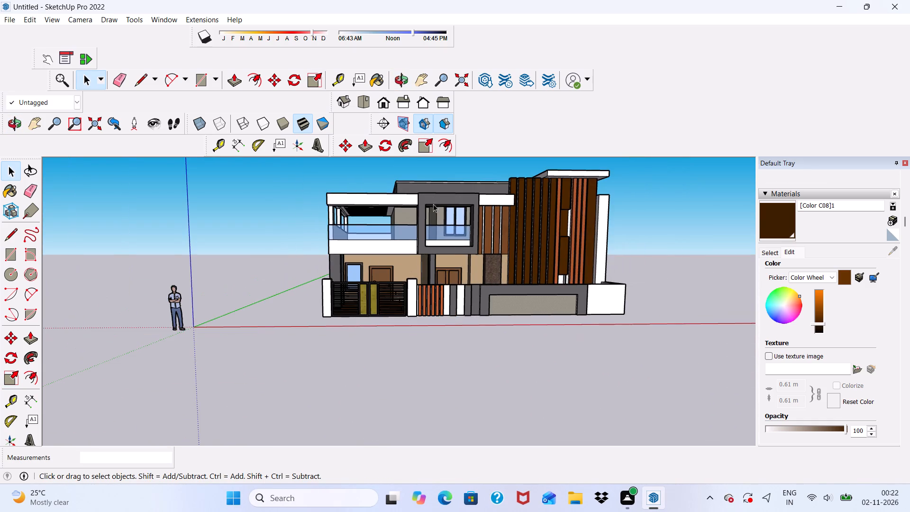
scroll(434, 196, up, 5)
scroll(431, 209, down, 4)
middle_drag(440, 304, 357, 311)
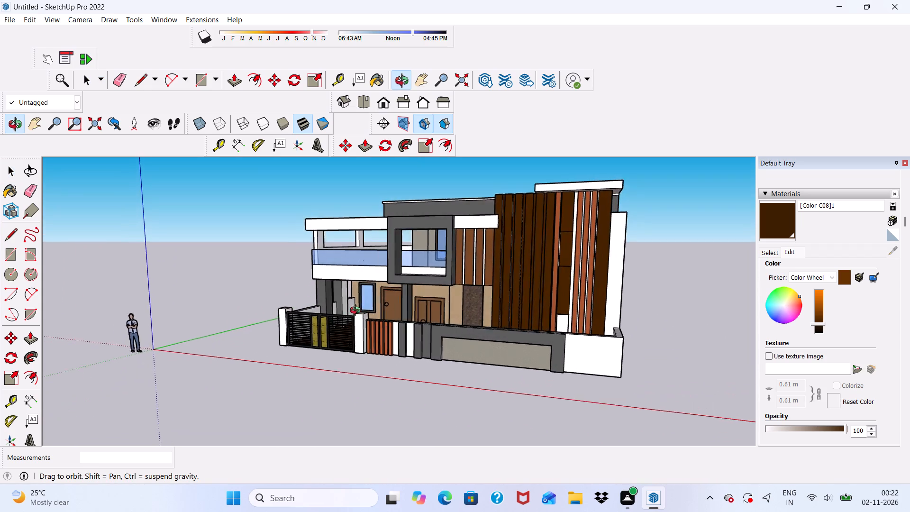
middle_drag(357, 311, 452, 312)
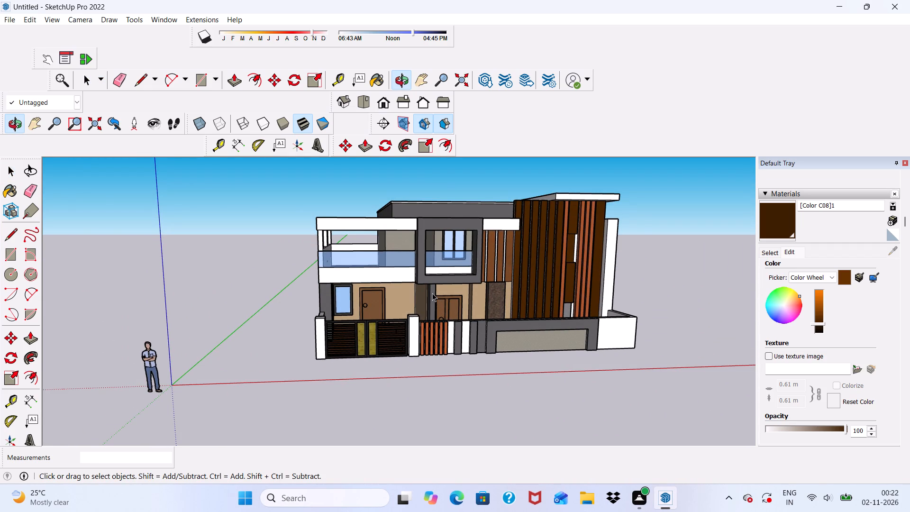
scroll(432, 293, up, 1)
middle_drag(455, 318, 430, 302)
scroll(394, 287, down, 3)
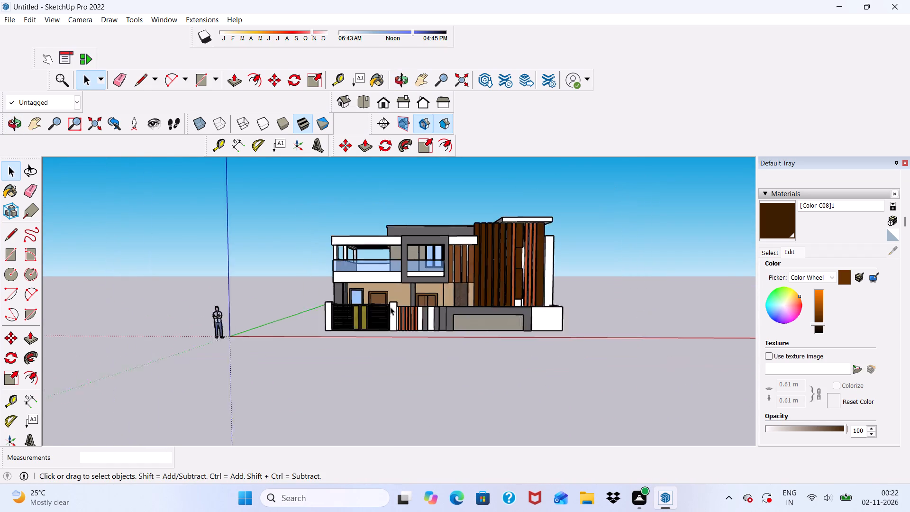
scroll(390, 307, down, 2)
scroll(436, 224, up, 6)
scroll(454, 327, down, 1)
middle_drag(453, 365, 408, 363)
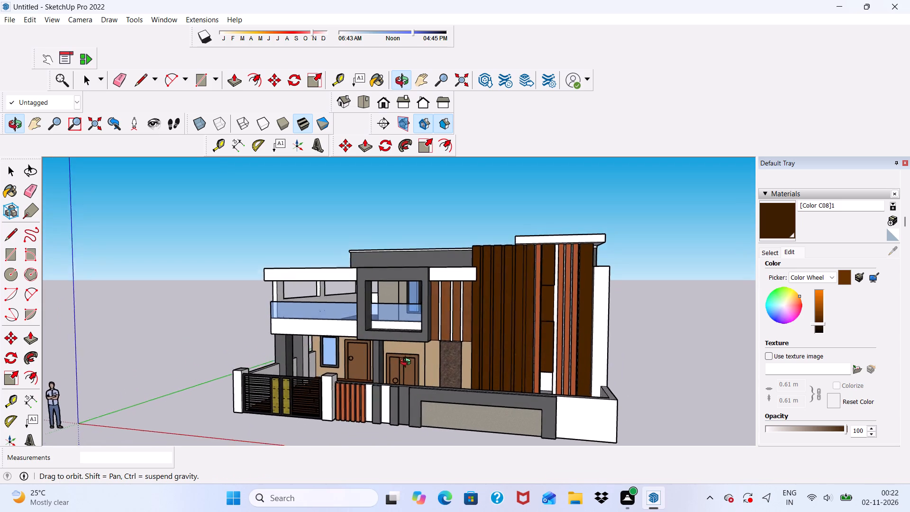
middle_drag(408, 363, 443, 358)
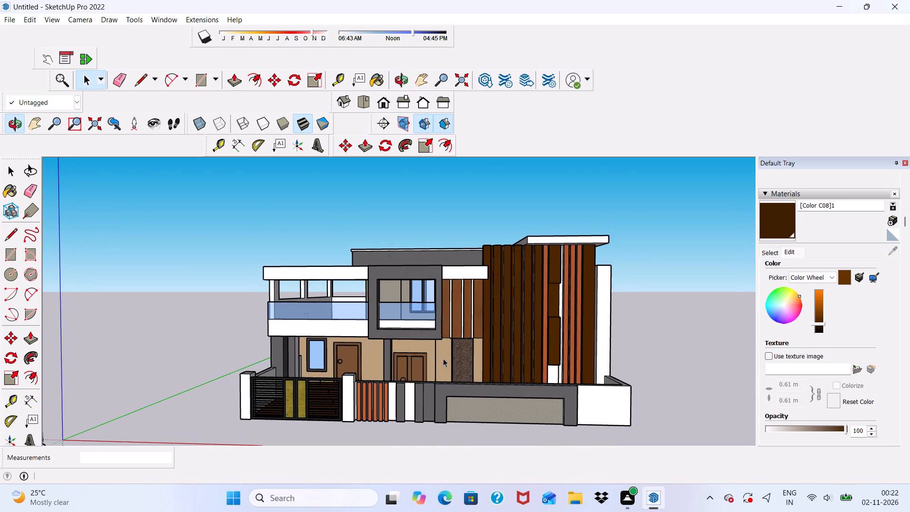
scroll(444, 349, down, 5)
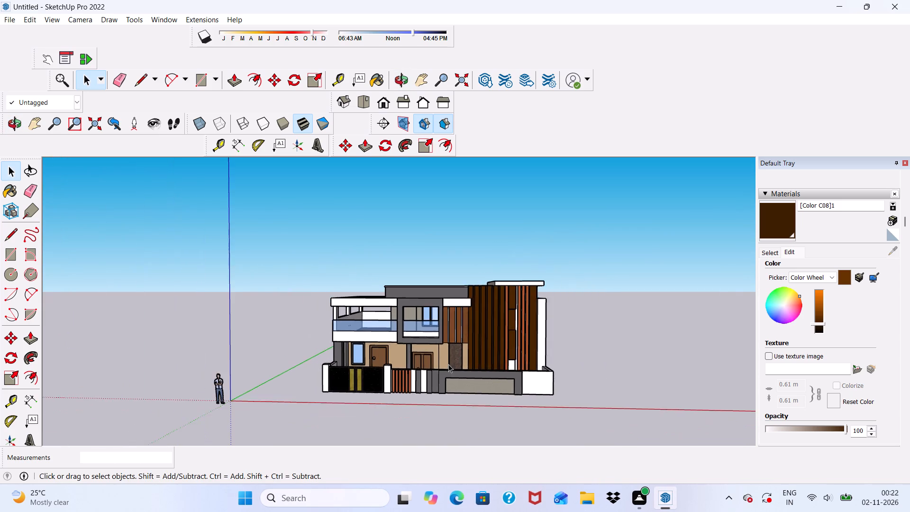
scroll(448, 364, up, 4)
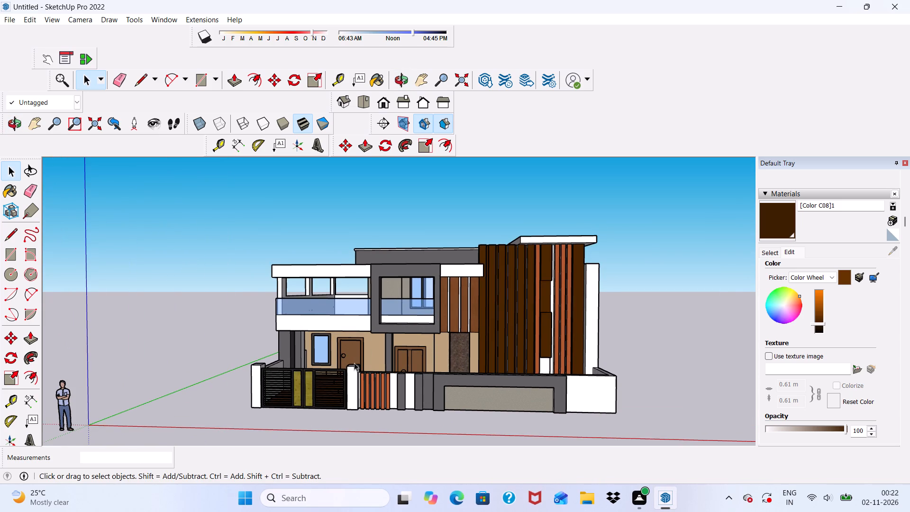
middle_drag(354, 363, 346, 382)
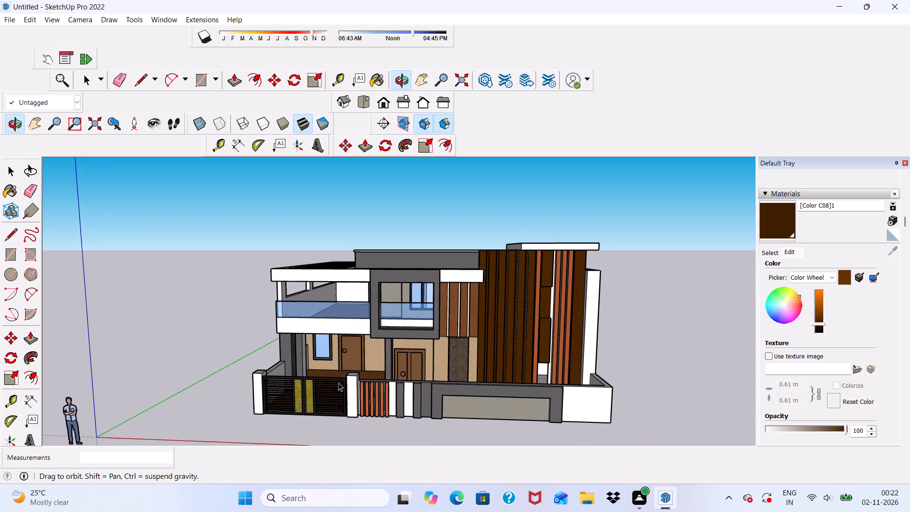
scroll(437, 353, down, 2)
scroll(586, 340, up, 5)
scroll(550, 335, down, 1)
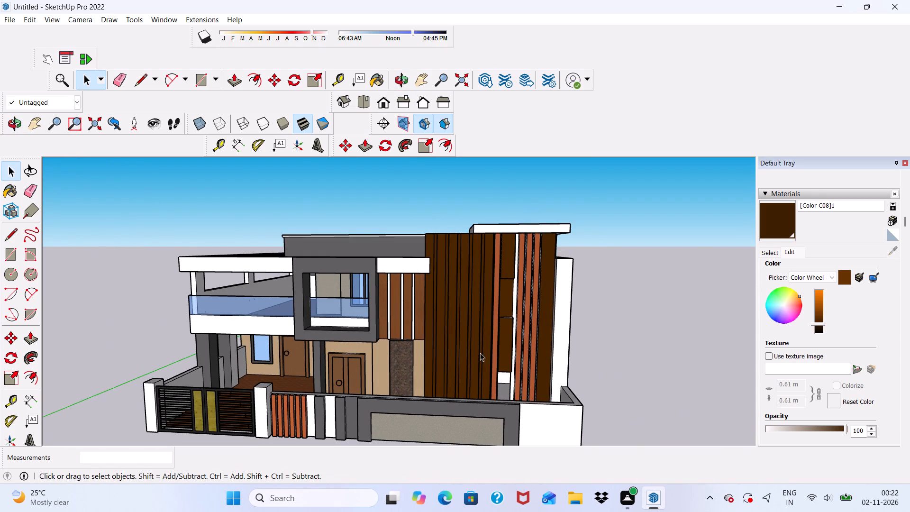
middle_drag(469, 354, 486, 341)
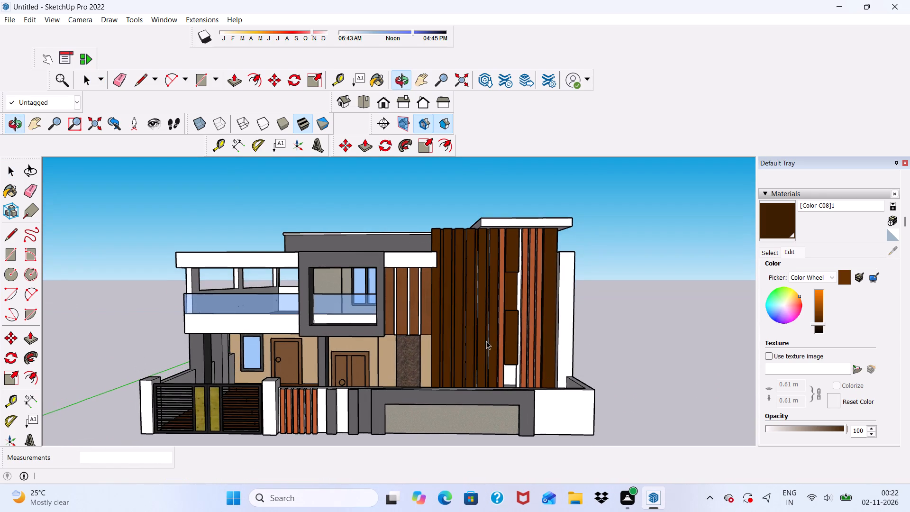
scroll(431, 328, down, 1)
scroll(453, 380, down, 1)
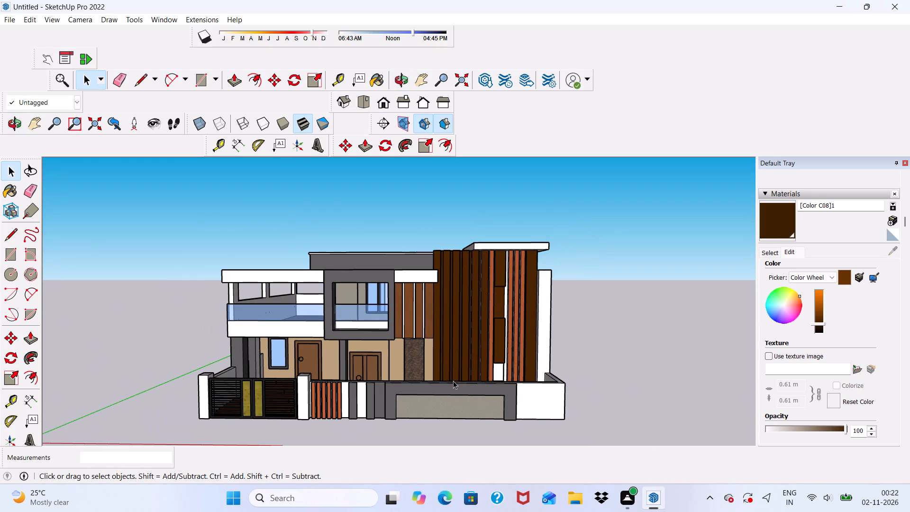
middle_drag(453, 381, 358, 376)
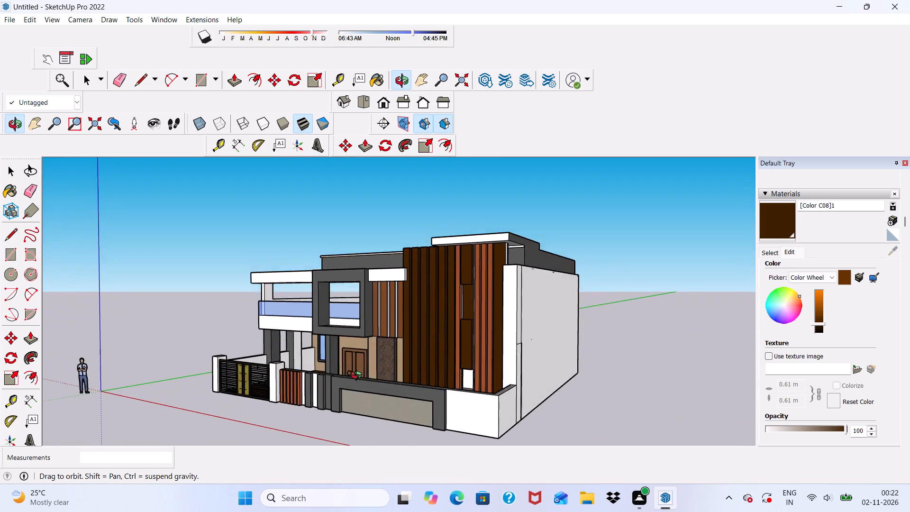
middle_drag(358, 376, 478, 392)
middle_drag(449, 405, 443, 391)
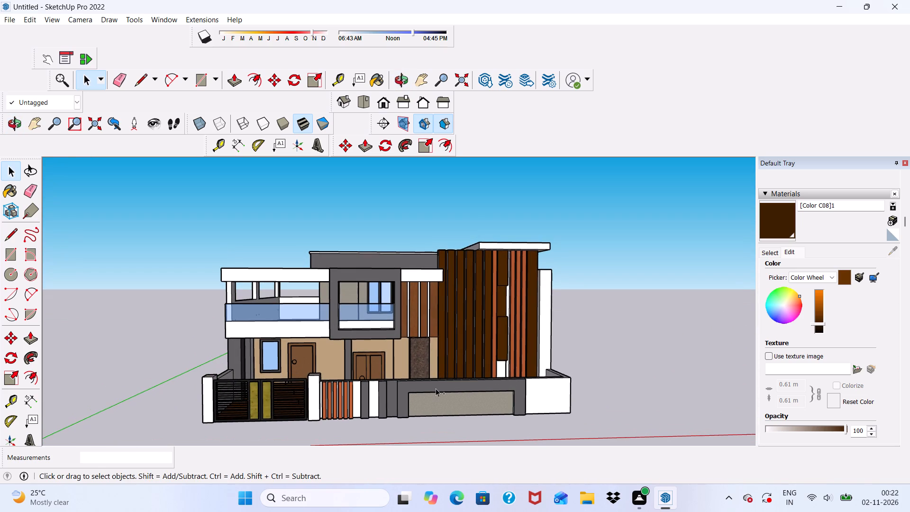
Save the house model in the Documents folder as a SketchUp model named 1022.
key(ctrl+s)
click(389, 283)
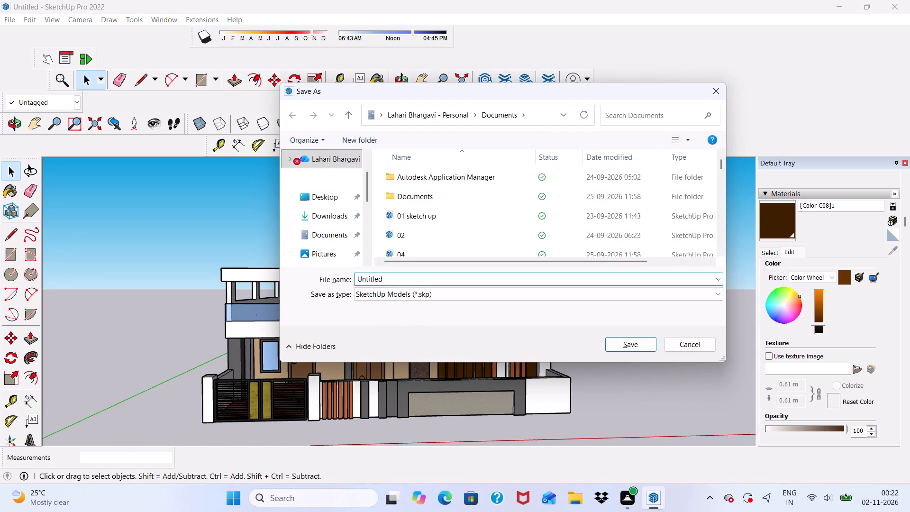
key(BackSpace)
key(BackSpace)
key(BackSpace)
key(BackSpace)
key(BackSpace)
key(BackSpace)
key(BackSpace)
key(BackSpace)
key(BackSpace)
key(BackSpace)
key(BackSpace)
key(BackSpace)
key(BackSpace)
key(BackSpace)
key(BackSpace)
key(BackSpace)
key(BackSpace)
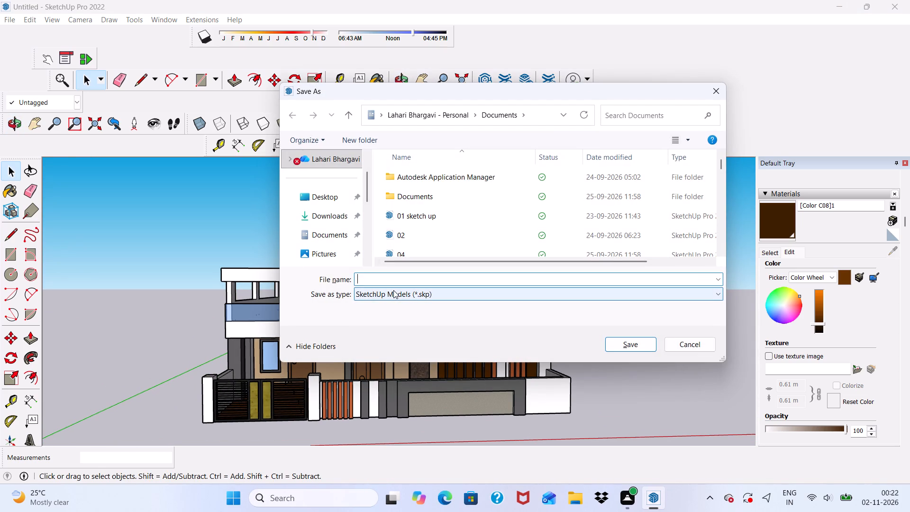
text(111)
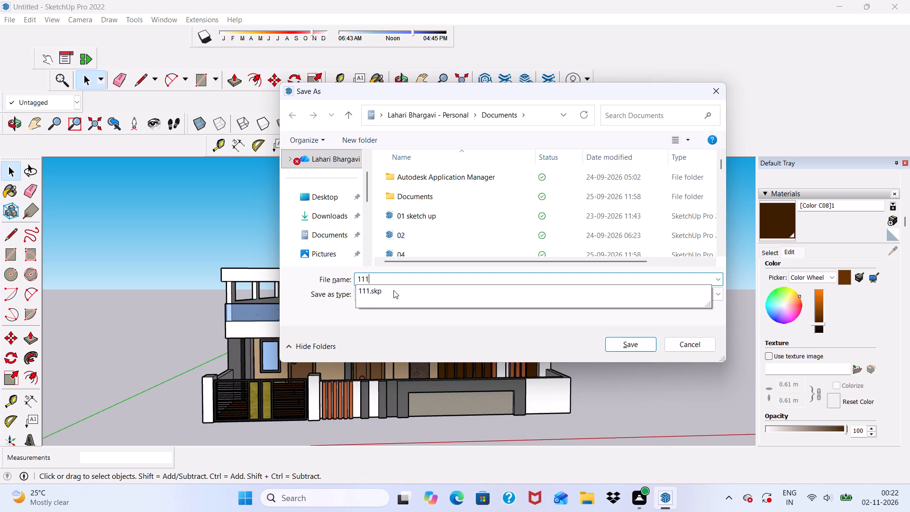
key(BackSpace)
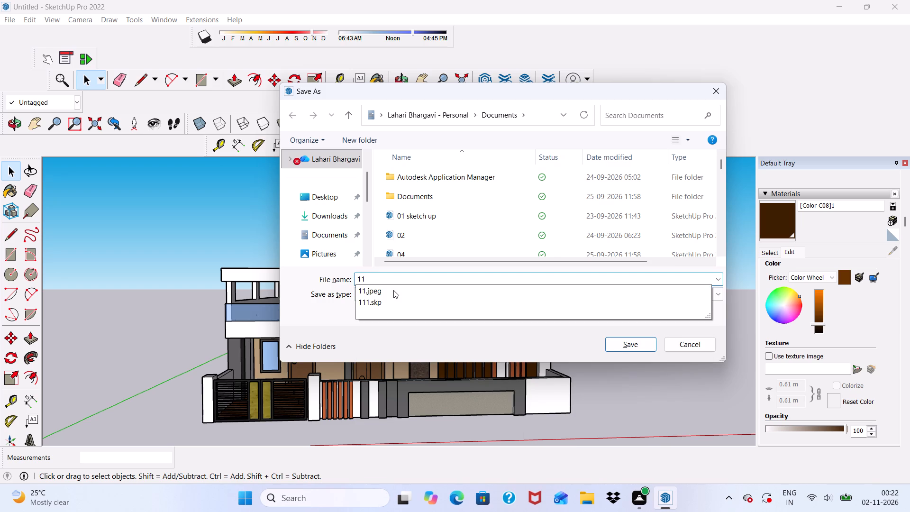
key(BackSpace)
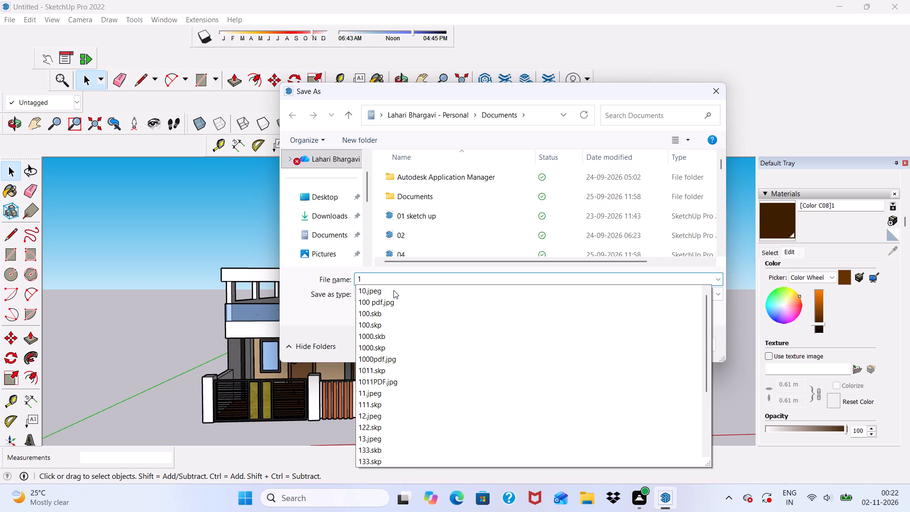
text(022)
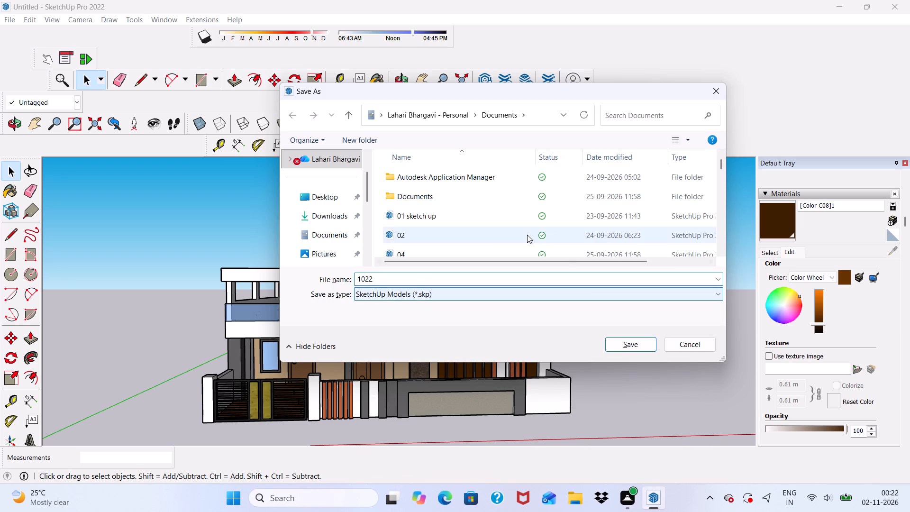
click(631, 343)
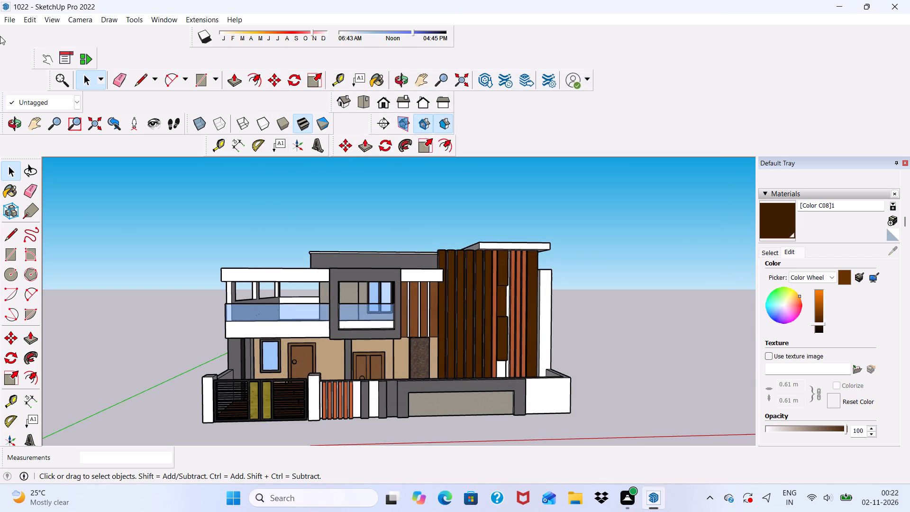
Export the current front view of the house as a 2D JPEG image named 1022pdf in the Downloads folder.
click(6, 13)
click(6, 13)
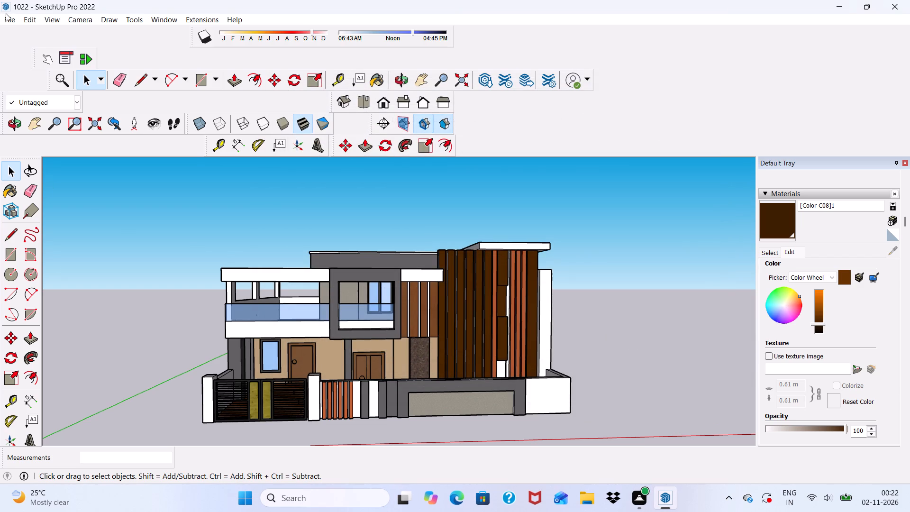
click(14, 19)
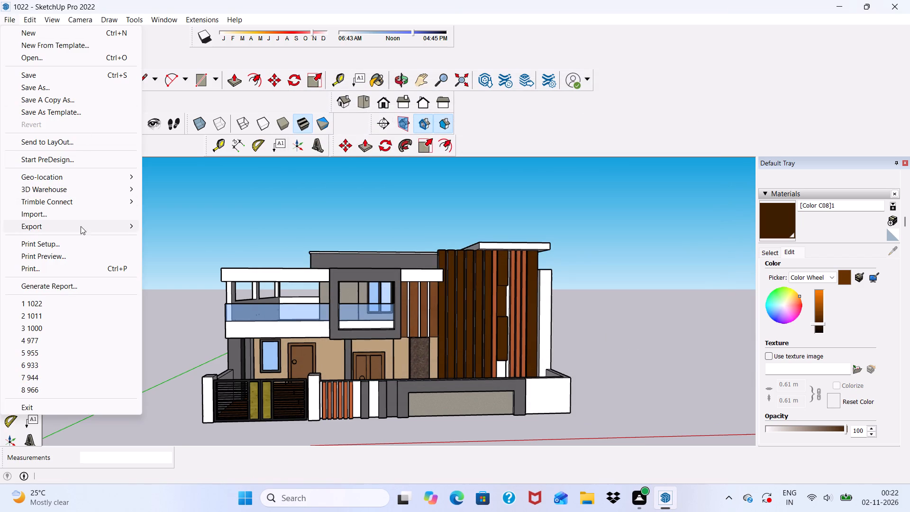
drag(78, 233, 78, 225)
click(78, 225)
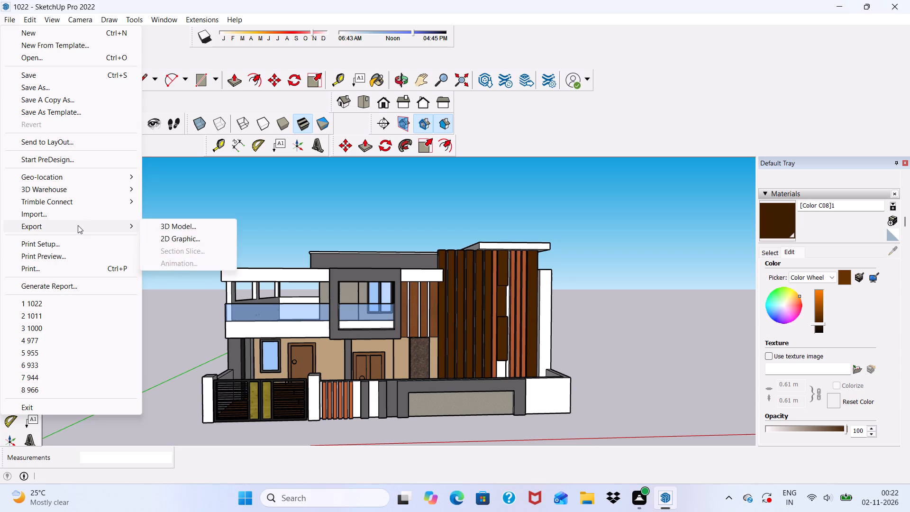
click(186, 238)
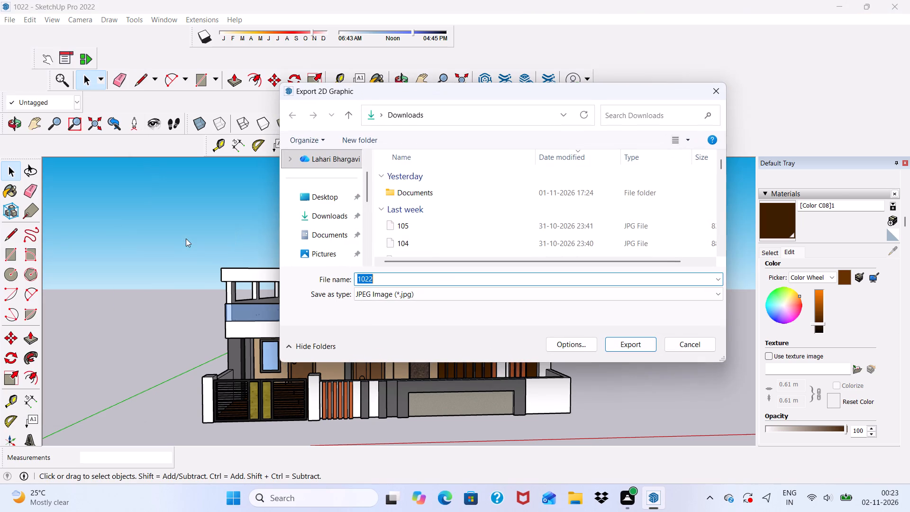
click(376, 275)
text(pdf)
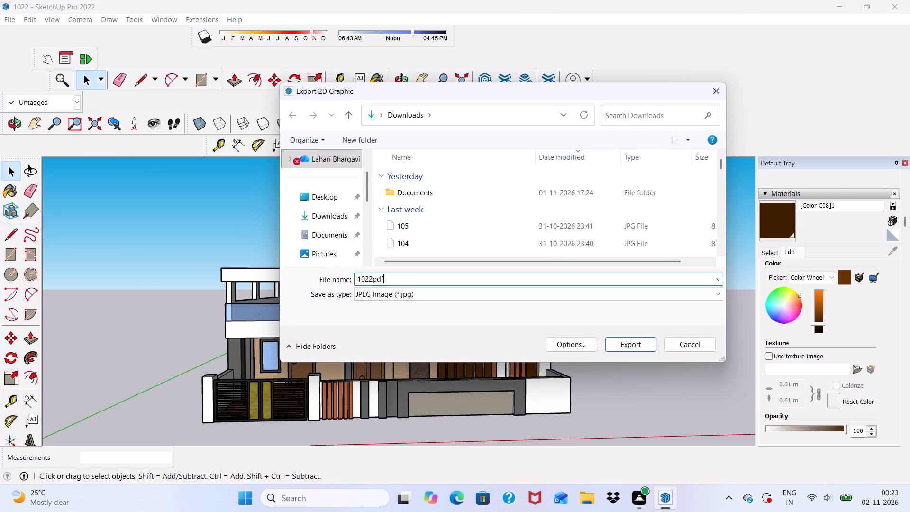
click(626, 341)
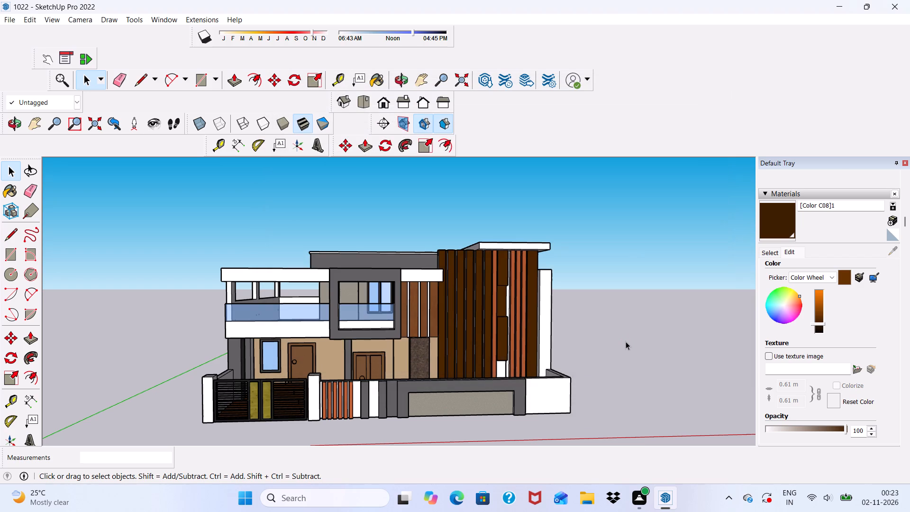